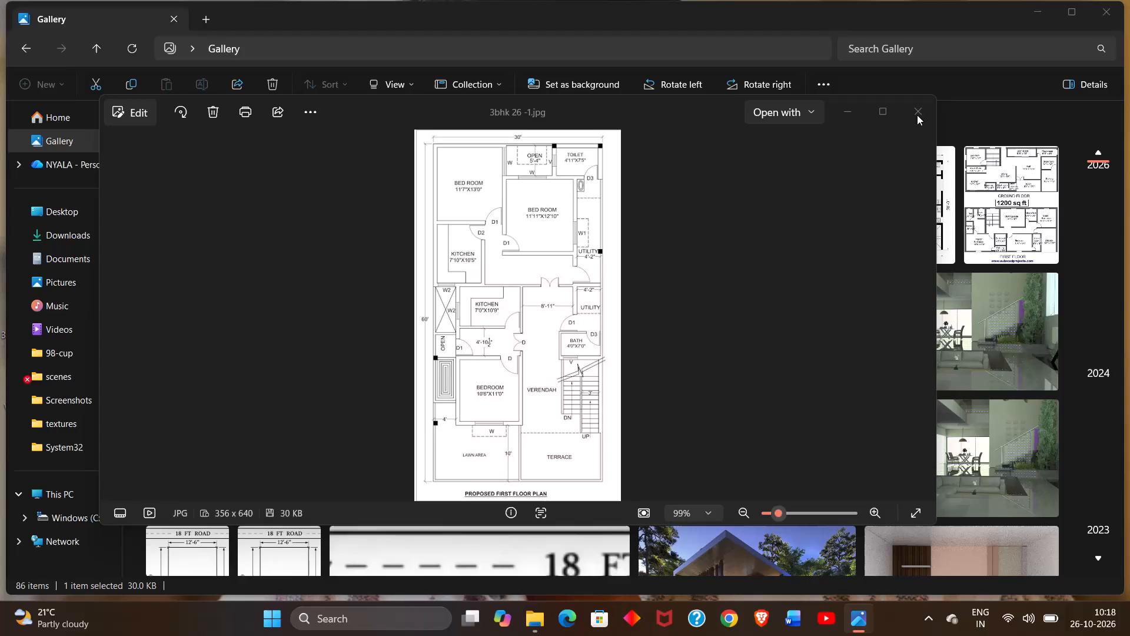
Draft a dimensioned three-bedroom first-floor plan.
Dismiss the message notification and close the Gallery window, keeping the 3bhk 26 -1.jpg floor plan image open.
{"action": "left_click", "coordinate": [917, 115]}
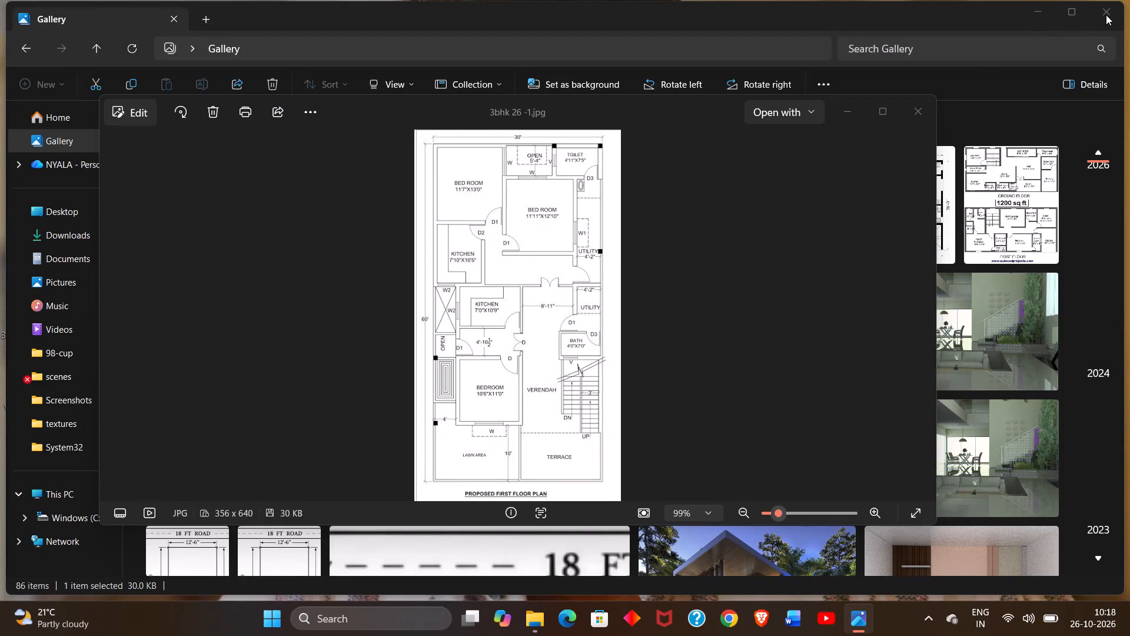
{"action": "left_click", "coordinate": [1108, 10]}
{"action": "scroll", "coordinate": [650, 204], "scroll_direction": "down", "scroll_amount": 2, "text": "ctrl"}
{"action": "left_click", "coordinate": [859, 620]}
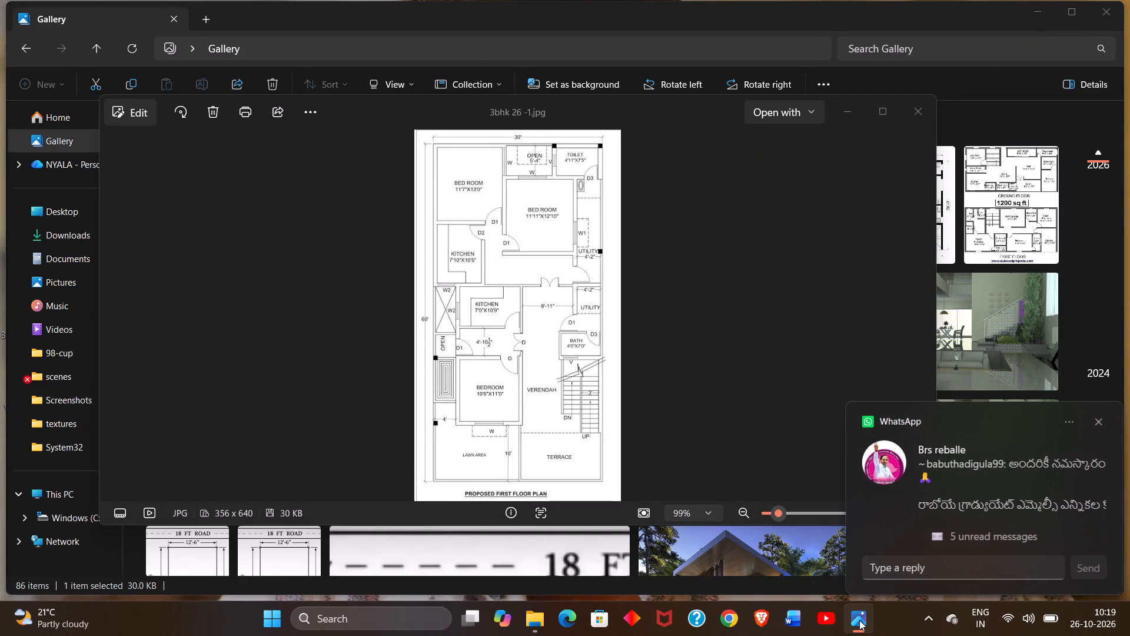
{"action": "left_click", "coordinate": [1095, 422]}
{"action": "left_click", "coordinate": [122, 93]}
{"action": "left_click_drag", "start_coordinate": [122, 93], "coordinate": [28, 44]}
{"action": "triple_click", "coordinate": [28, 44]}
{"action": "left_click_drag", "start_coordinate": [28, 44], "coordinate": [440, 84]}
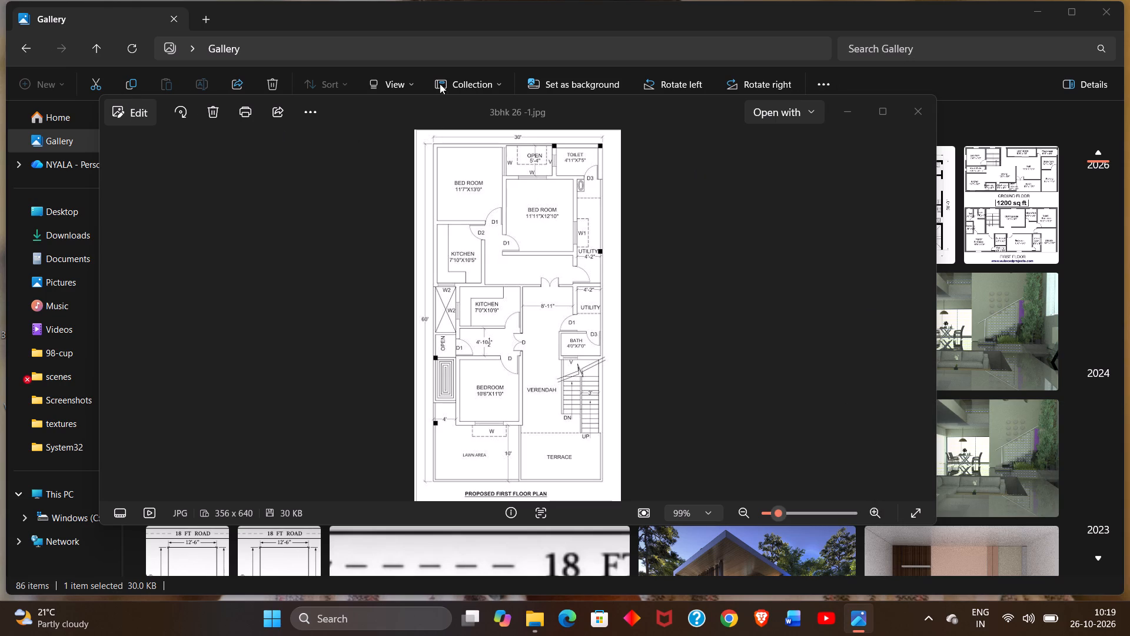
{"action": "left_click_drag", "start_coordinate": [440, 84], "coordinate": [1082, 4]}
{"action": "left_click", "coordinate": [1104, 5]}
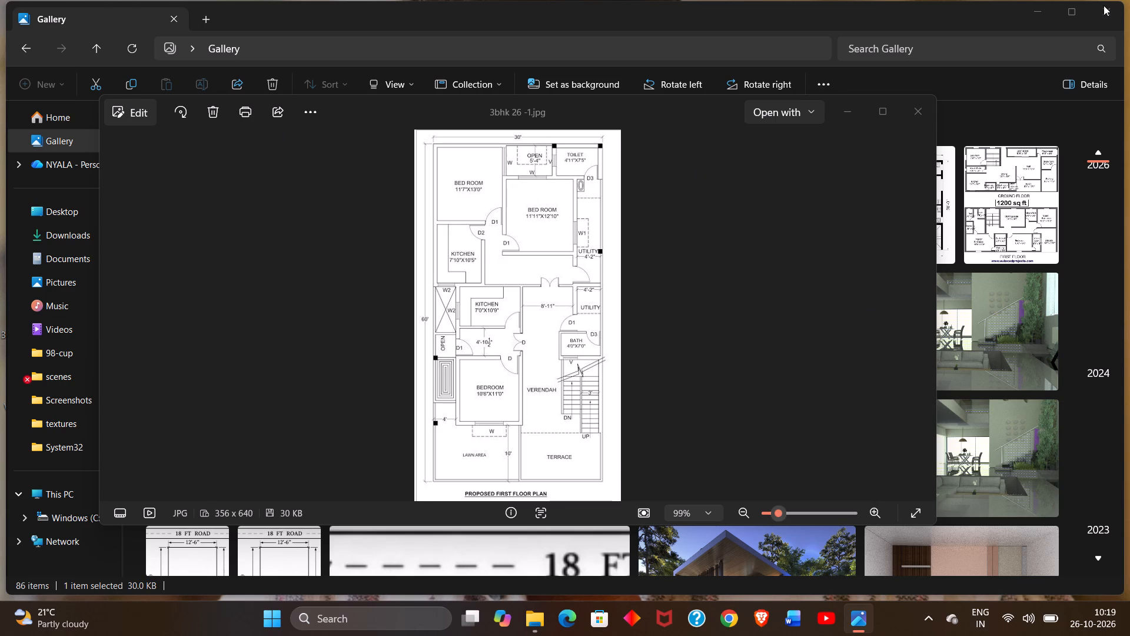
{"action": "right_click", "coordinate": [1104, 5]}
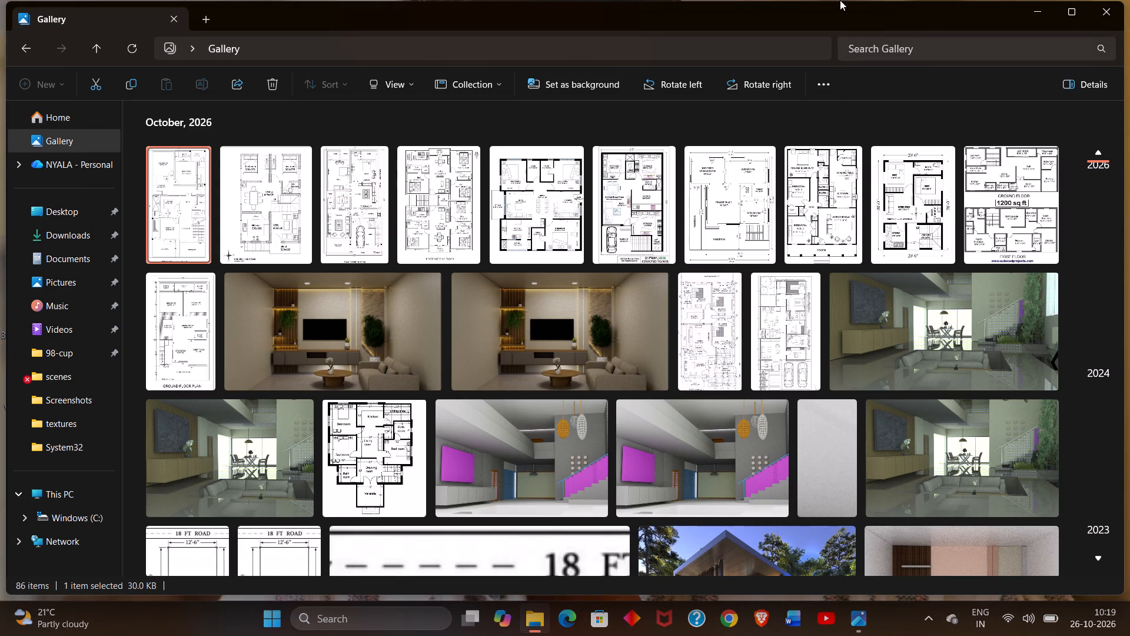
{"action": "left_click", "coordinate": [1116, 14]}
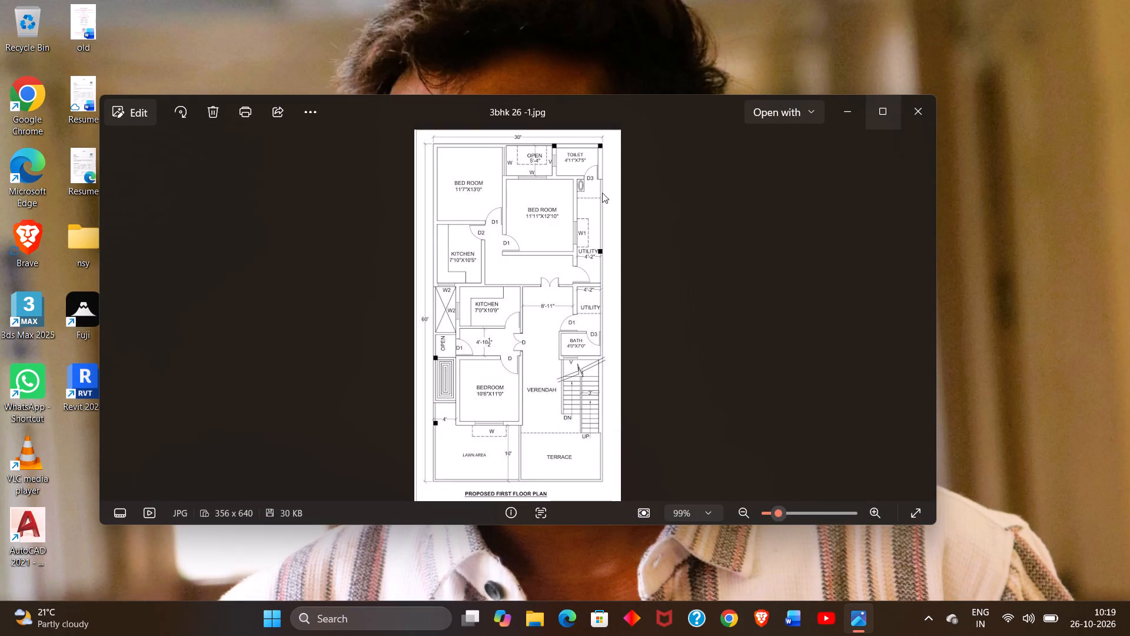
Share the floor plan image 3bhk 26 -1.jpg through WhatsApp to the own "Message yourself" chat.
{"action": "left_click", "coordinate": [307, 110]}
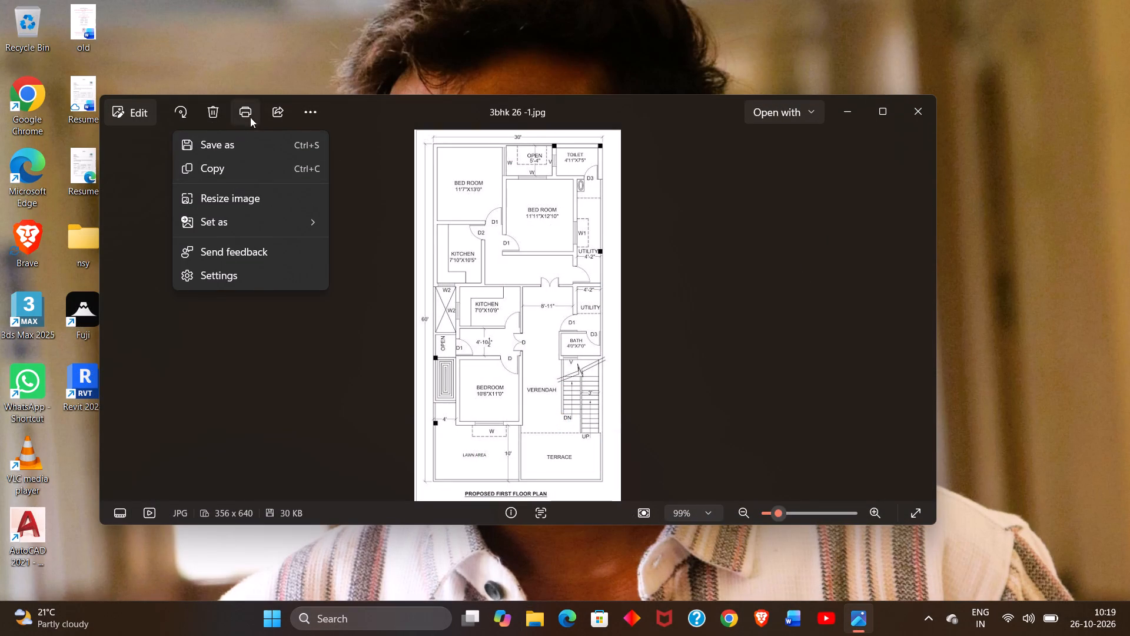
{"action": "left_click", "coordinate": [269, 110]}
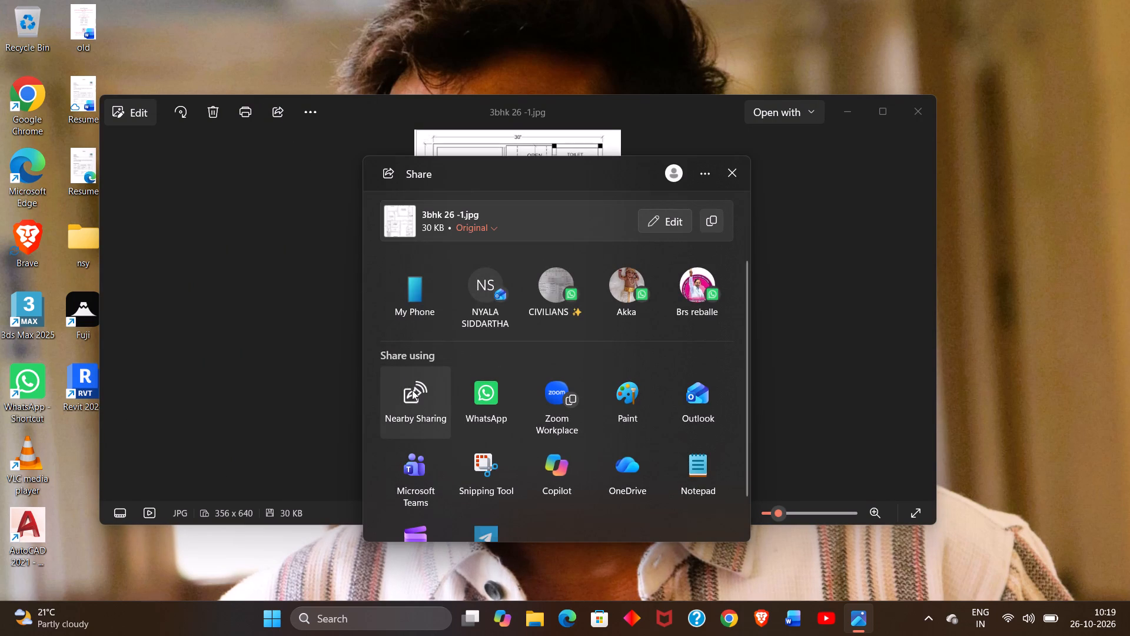
{"action": "left_click", "coordinate": [479, 397]}
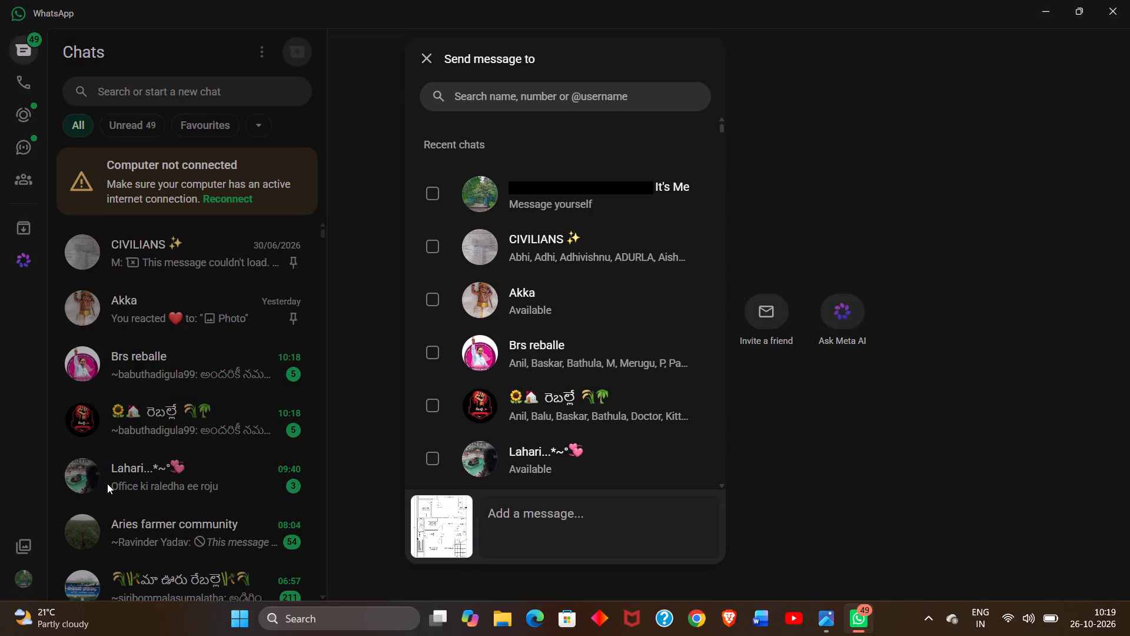
{"action": "scroll", "coordinate": [107, 483], "scroll_direction": "down", "scroll_amount": 3}
{"action": "scroll", "coordinate": [122, 538], "scroll_direction": "down", "scroll_amount": 6}
{"action": "scroll", "coordinate": [182, 363], "scroll_direction": "down", "scroll_amount": 4}
{"action": "scroll", "coordinate": [192, 358], "scroll_direction": "up", "scroll_amount": 3}
{"action": "scroll", "coordinate": [191, 375], "scroll_direction": "down", "scroll_amount": 6}
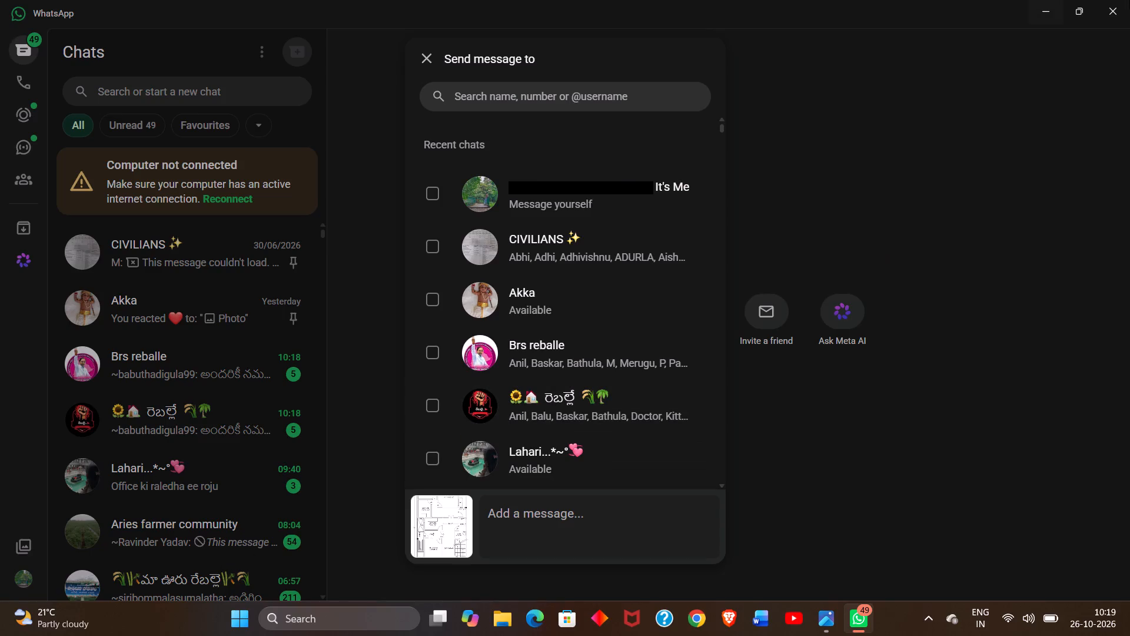
{"action": "left_click", "coordinate": [515, 196]}
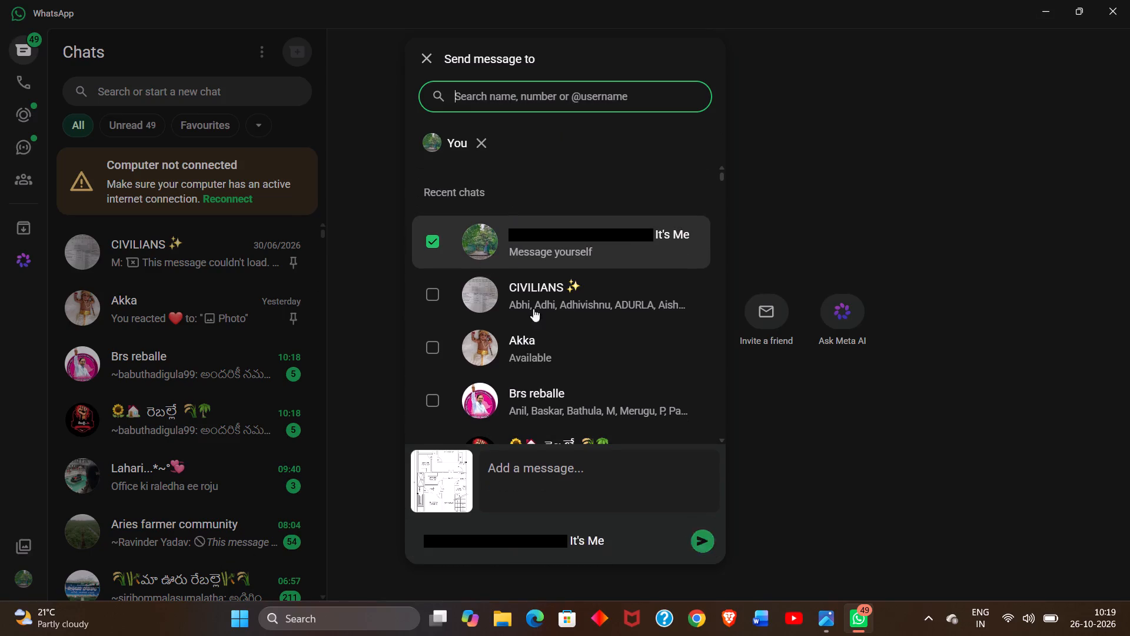
{"action": "left_click", "coordinate": [700, 542]}
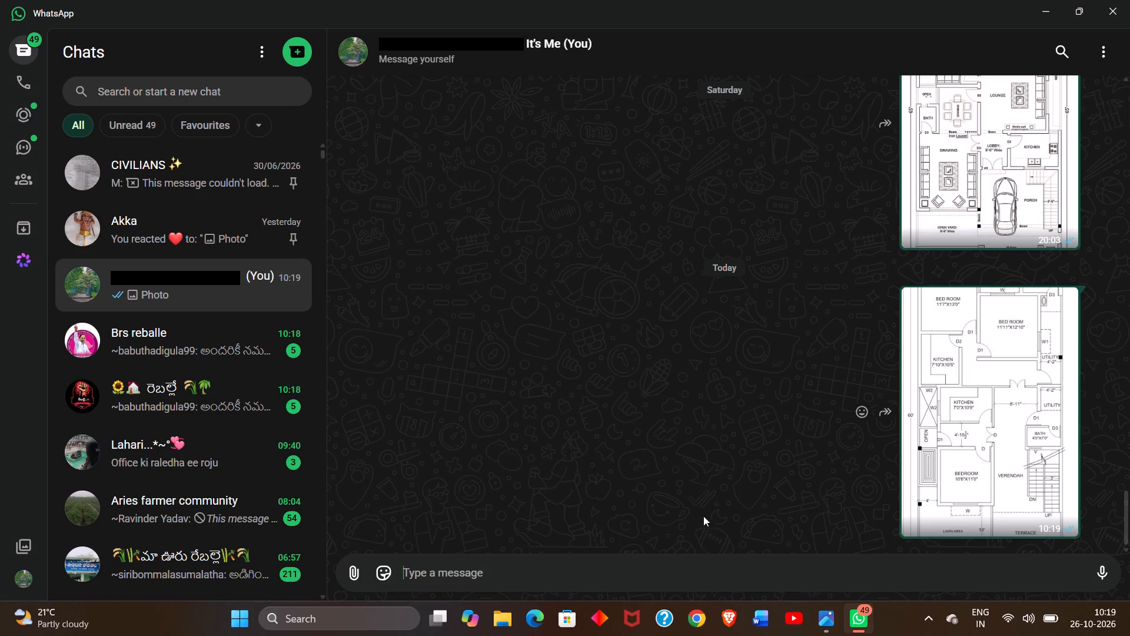
Close WhatsApp and the floor plan image viewer.
{"action": "left_click", "coordinate": [1101, 8]}
{"action": "left_click", "coordinate": [923, 111]}
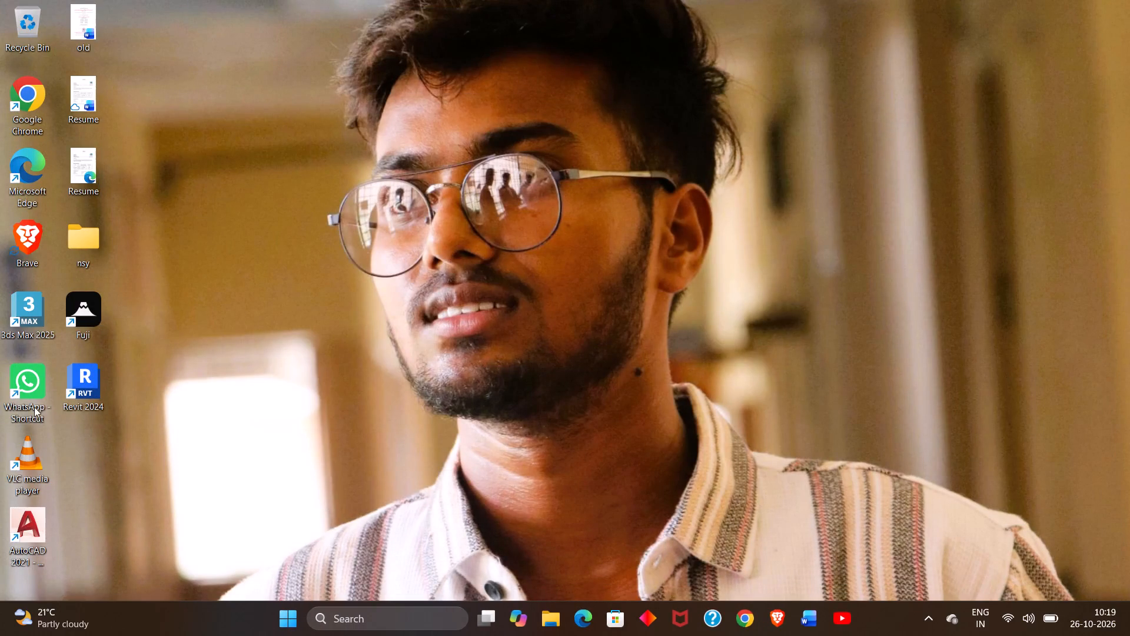
Launch AutoCAD 2021 from the desktop and start a new blank drawing.
{"action": "double_click", "coordinate": [21, 517]}
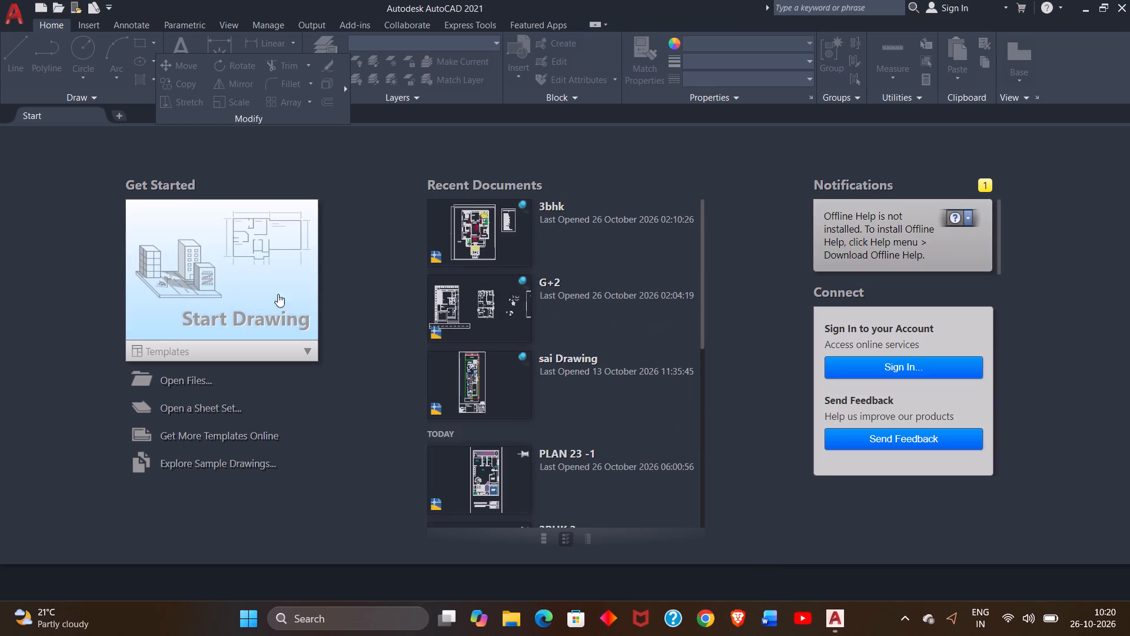
{"action": "left_click", "coordinate": [232, 291]}
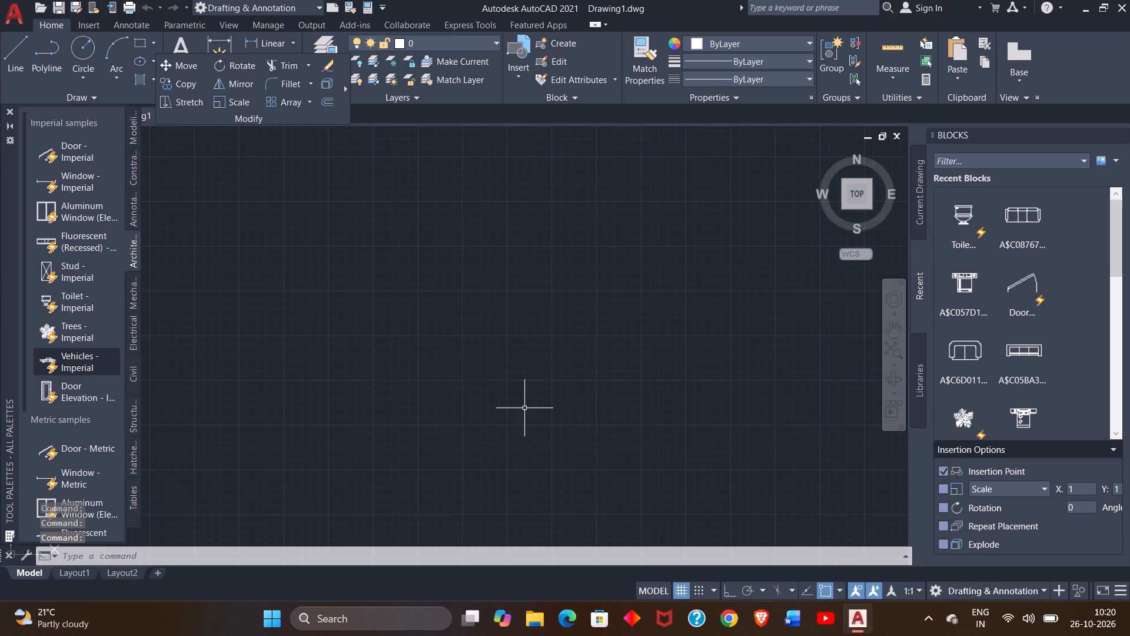
Turn on Ortho mode for the new drawing.
{"action": "left_click", "coordinate": [726, 593]}
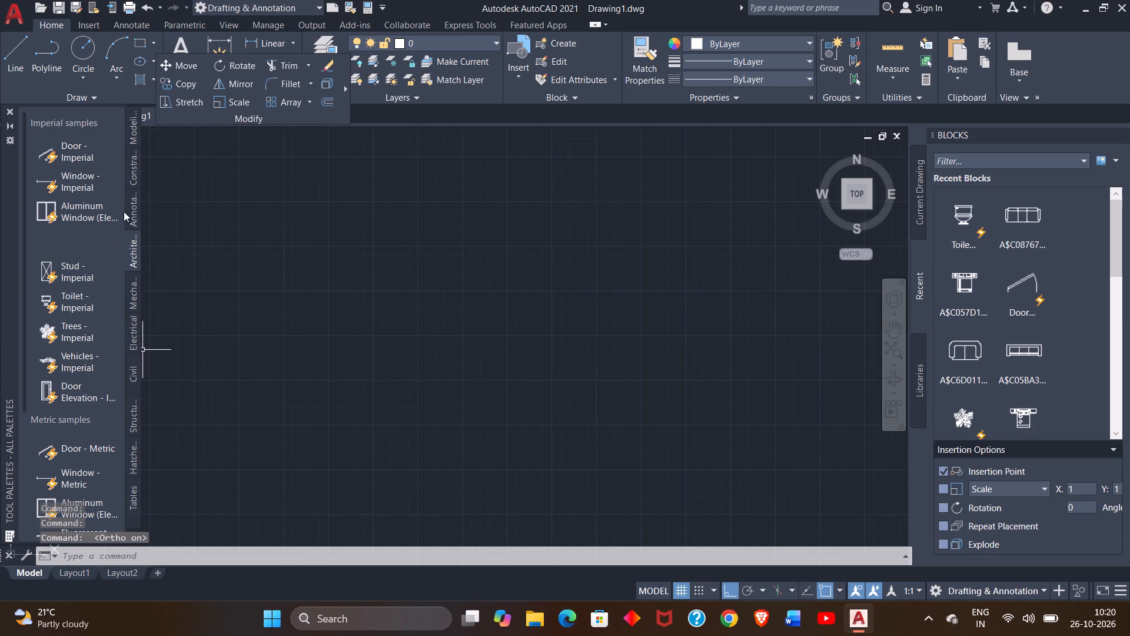
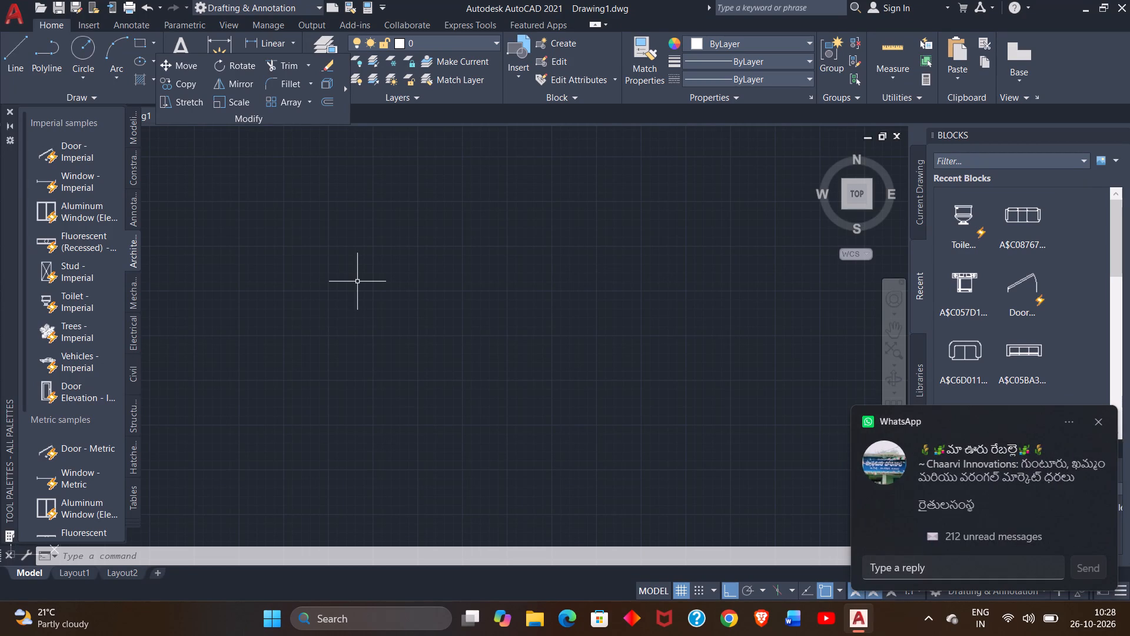
Dismiss the WhatsApp message notification.
{"action": "left_click", "coordinate": [1102, 428]}
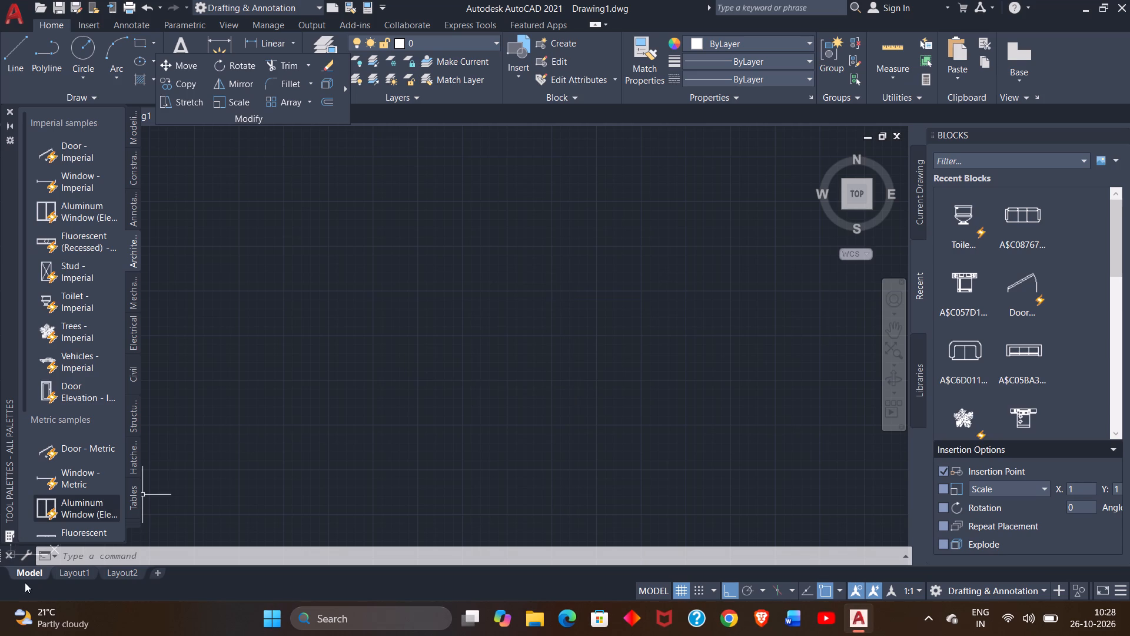
Open the program Options at the Open and Save settings and apply them as they are.
{"action": "type", "text": "opt"}
{"action": "type", "text": "io"}
{"action": "key", "text": "n"}
{"action": "key", "text": "s"}
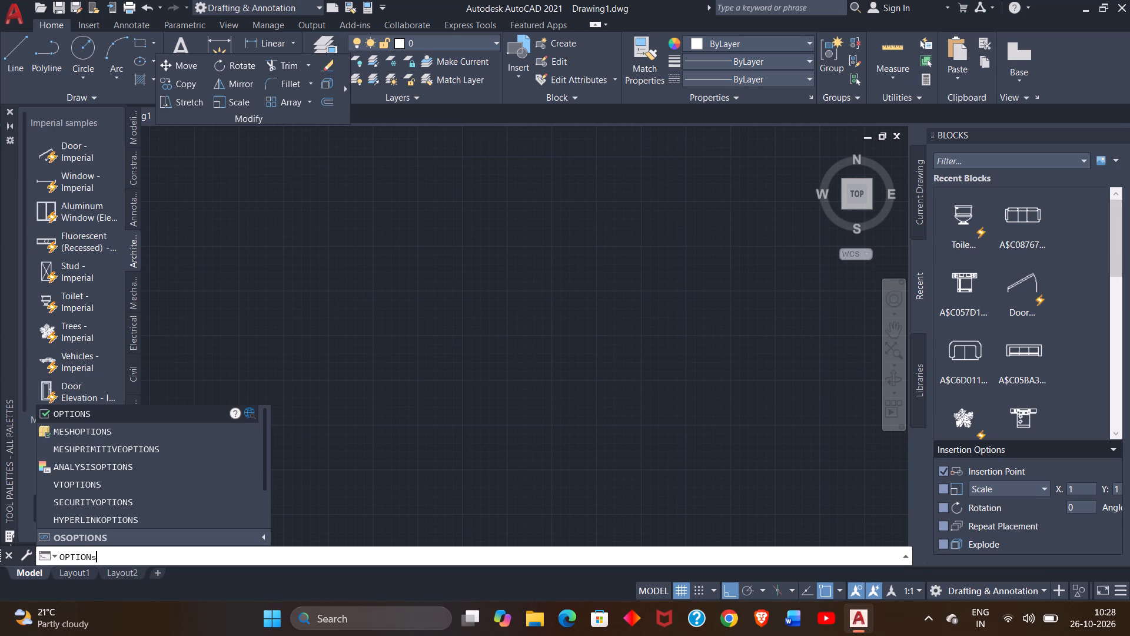
{"action": "key", "text": "Return"}
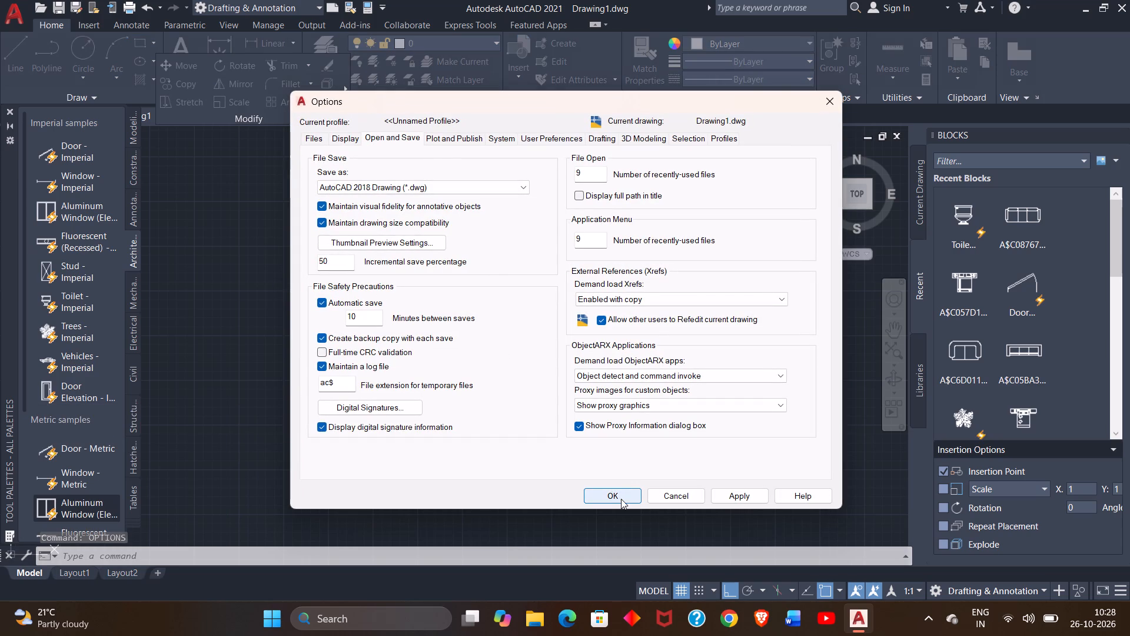
{"action": "left_click", "coordinate": [729, 492]}
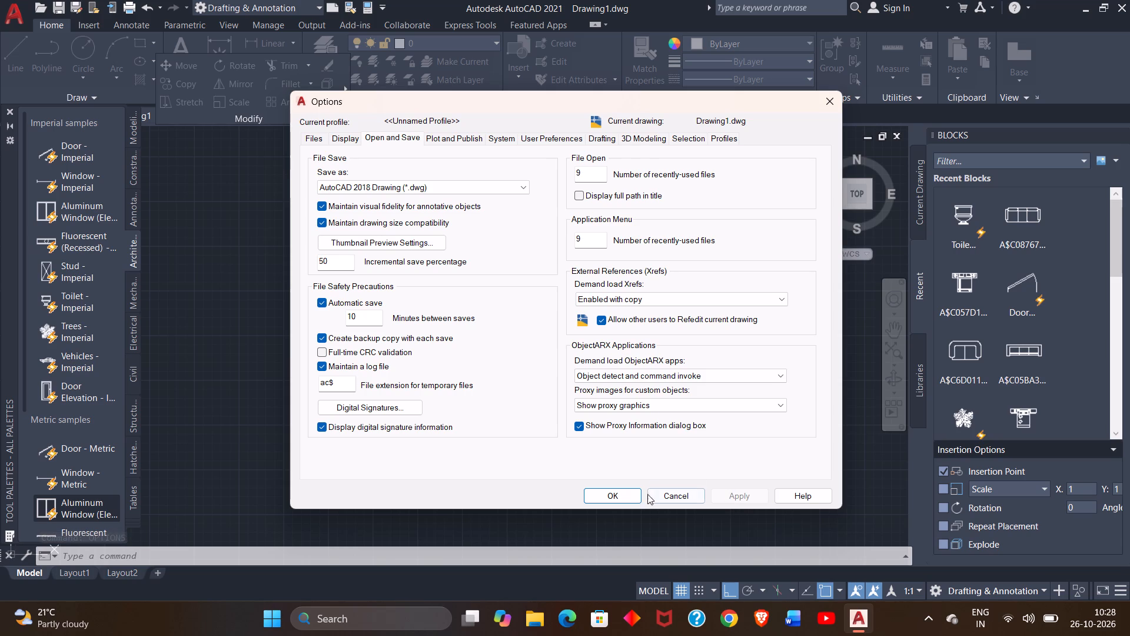
{"action": "left_click", "coordinate": [617, 493]}
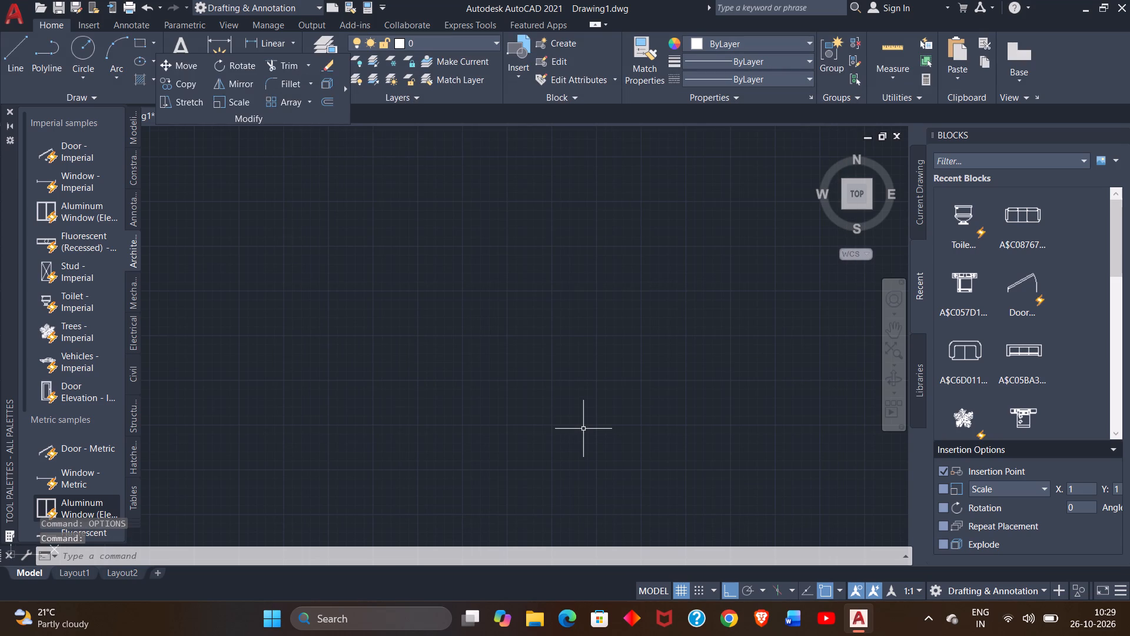
Set the drawing units to Architectural length with 0'-0 1/2" precision and the insertion scale to Inches.
{"action": "type", "text": "un"}
{"action": "key", "text": "Return"}
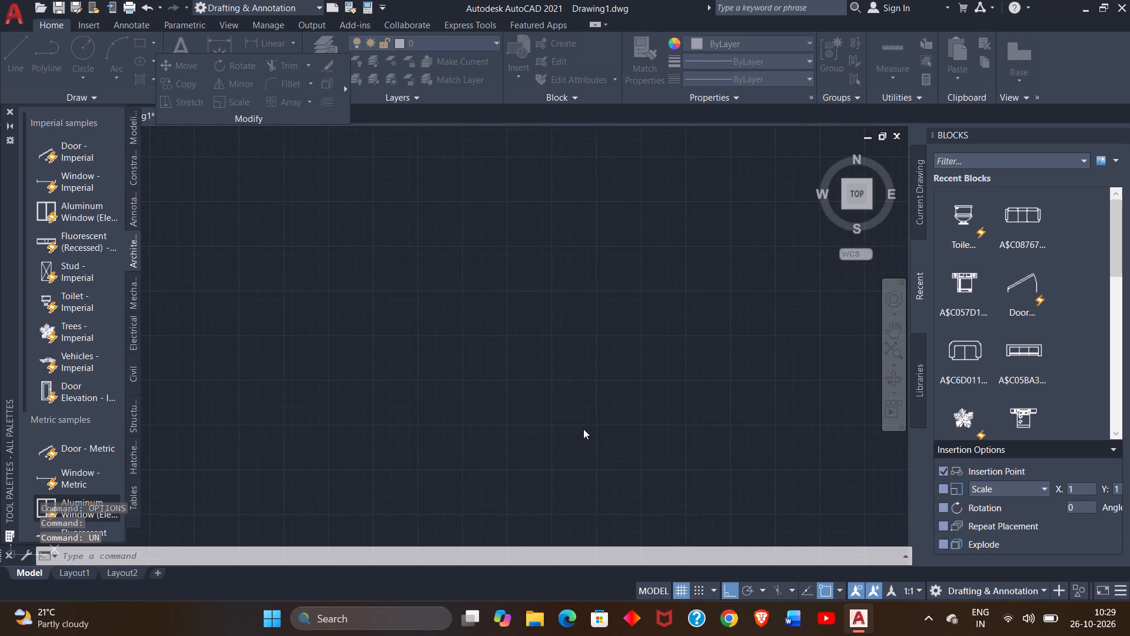
{"action": "left_click", "coordinate": [784, 157]}
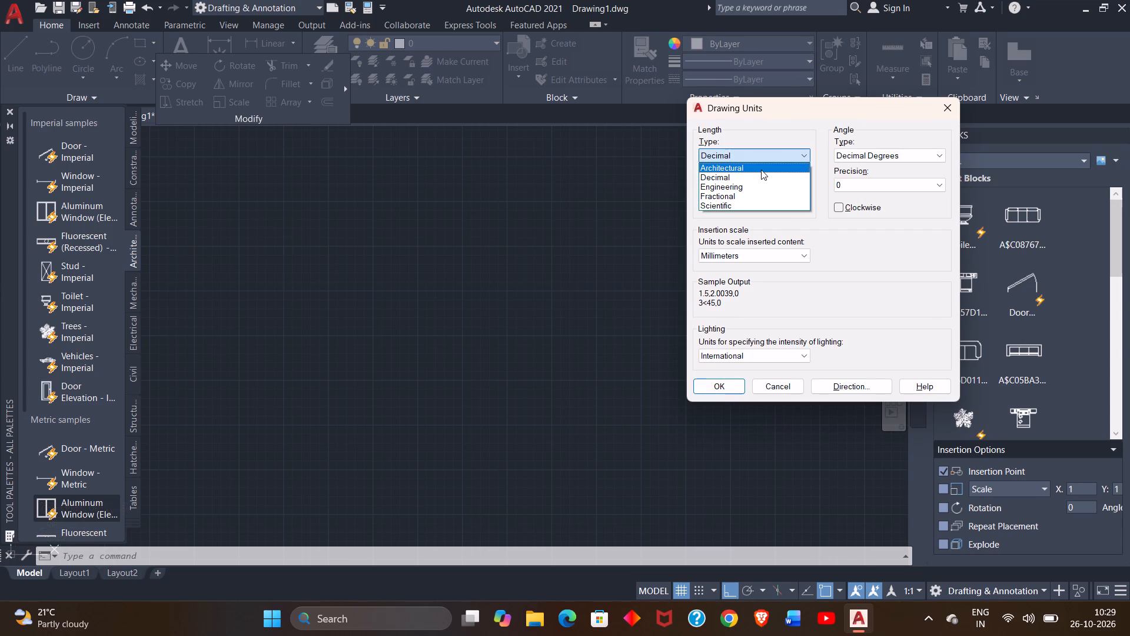
{"action": "left_click", "coordinate": [761, 170]}
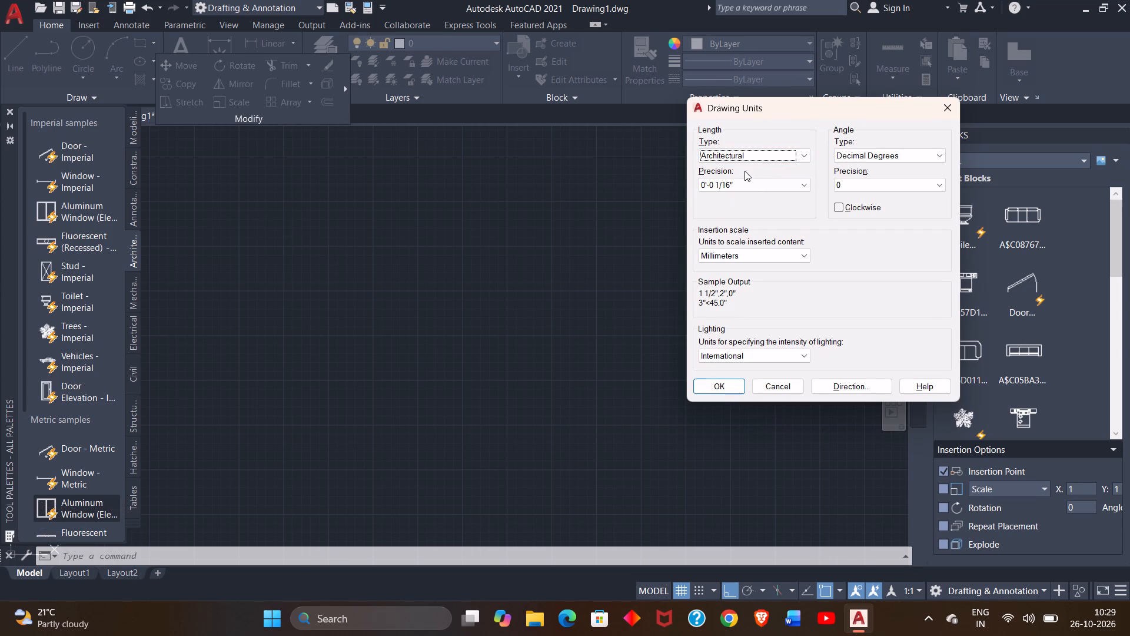
{"action": "left_click", "coordinate": [747, 184]}
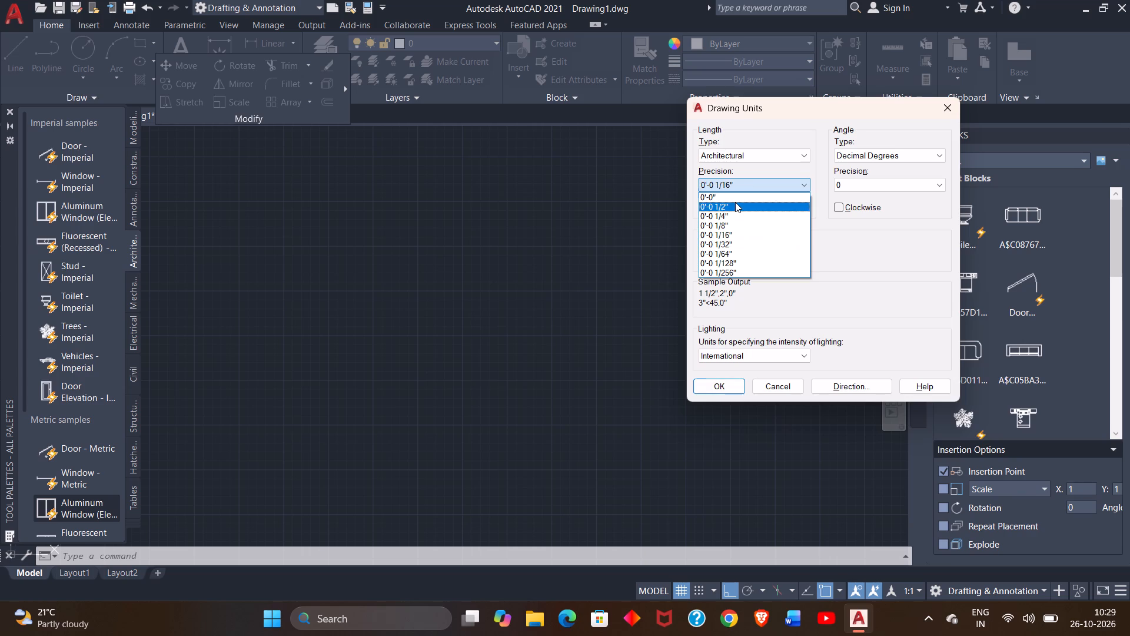
{"action": "left_click", "coordinate": [735, 202]}
{"action": "left_click", "coordinate": [720, 257]}
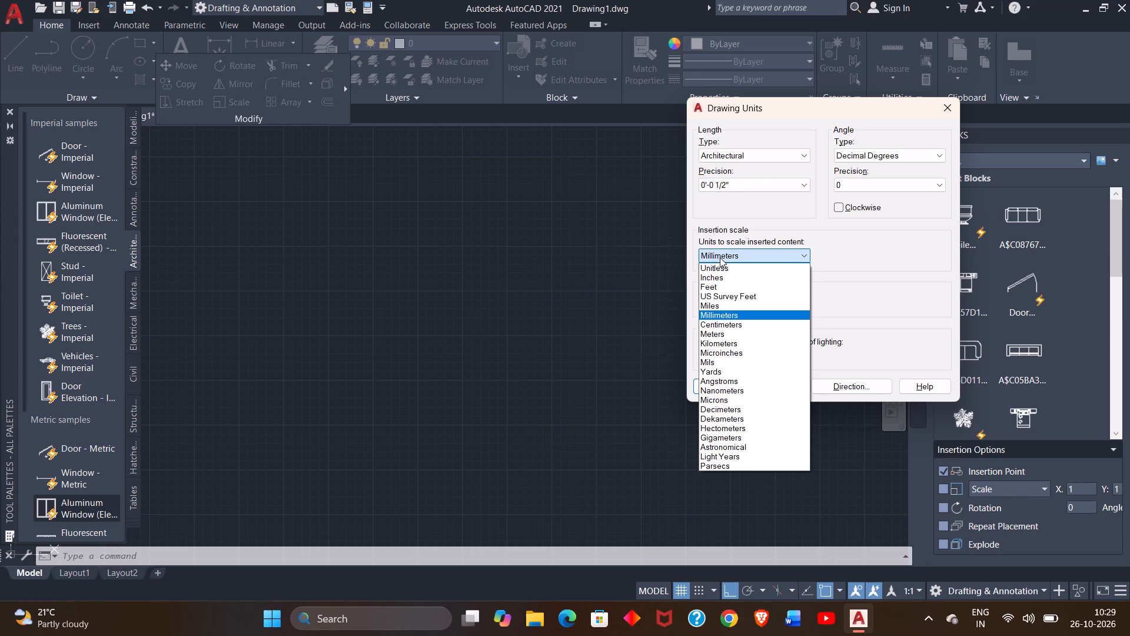
{"action": "left_click", "coordinate": [713, 279]}
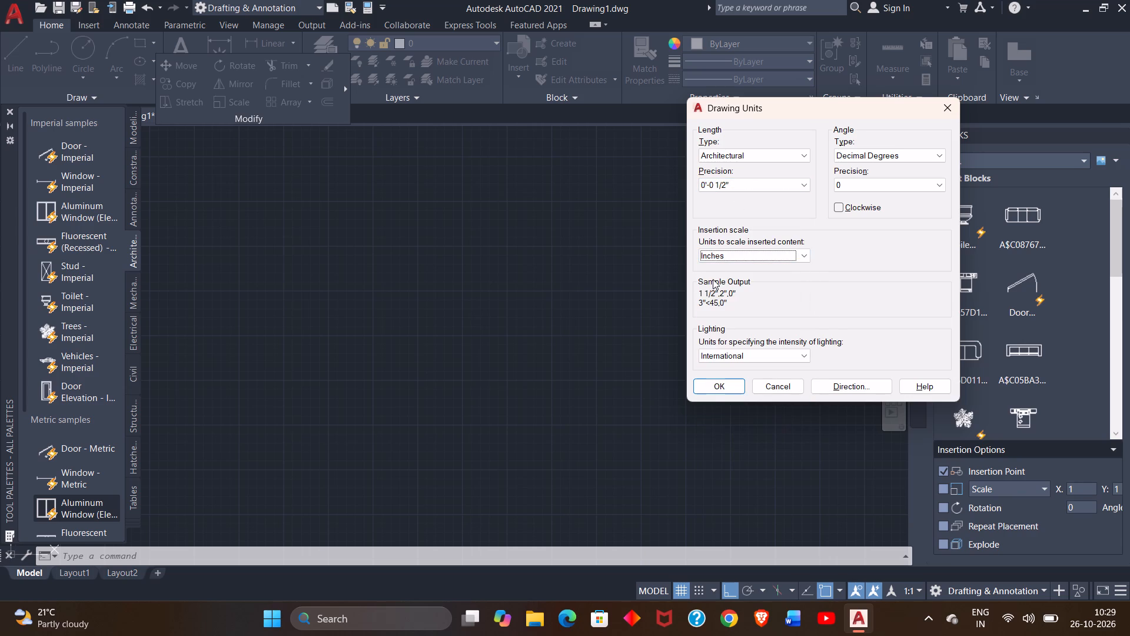
{"action": "left_click", "coordinate": [711, 390]}
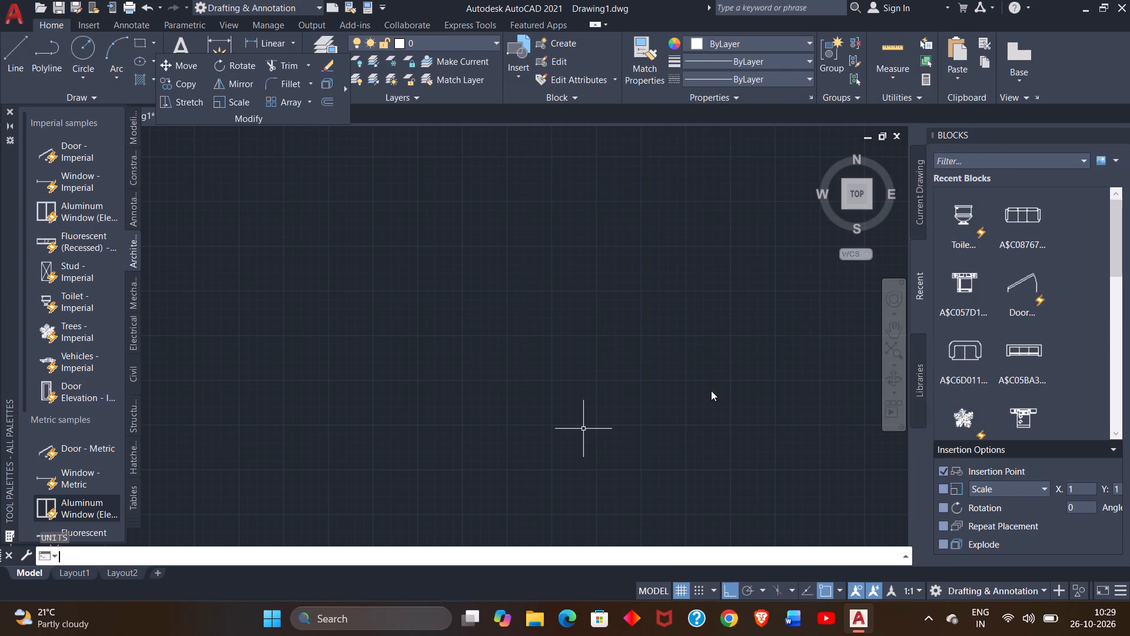
Create a new dimension style based on ISO-25 with Architectural primary units at 0'-0 1/2" precision and make it current.
{"action": "type", "text": "di"}
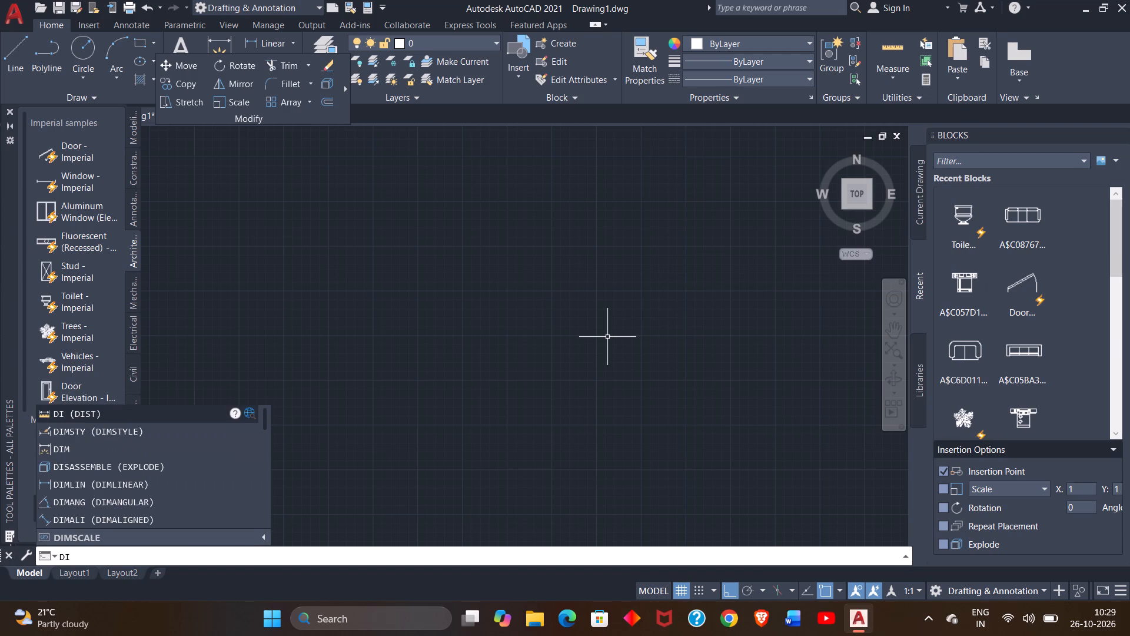
{"action": "key", "text": "BackSpace"}
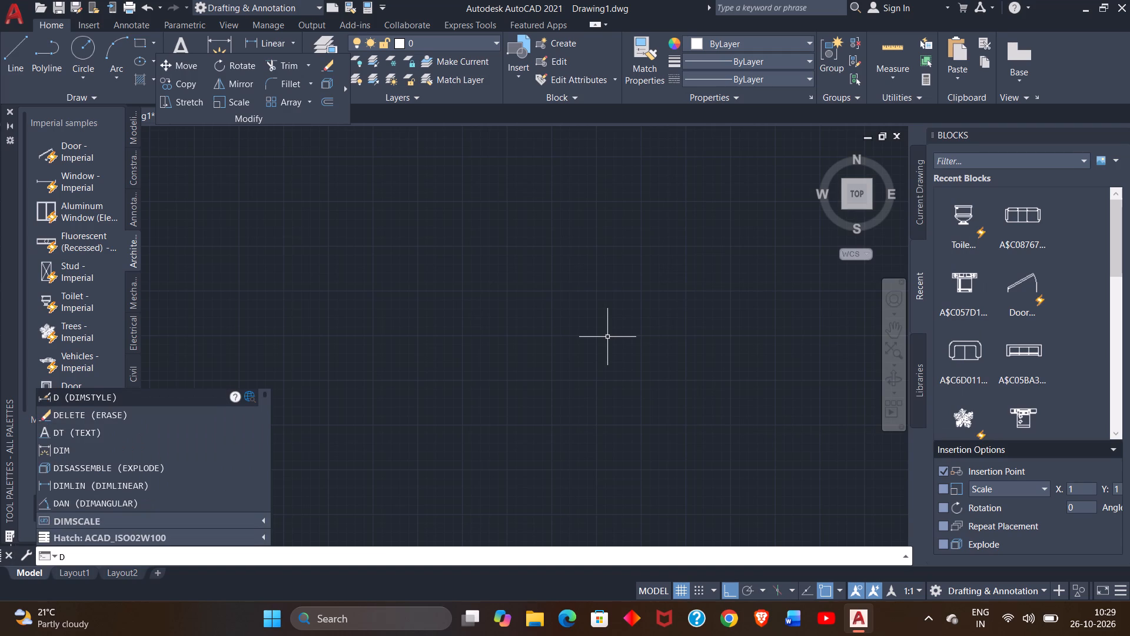
{"action": "key", "text": "Return"}
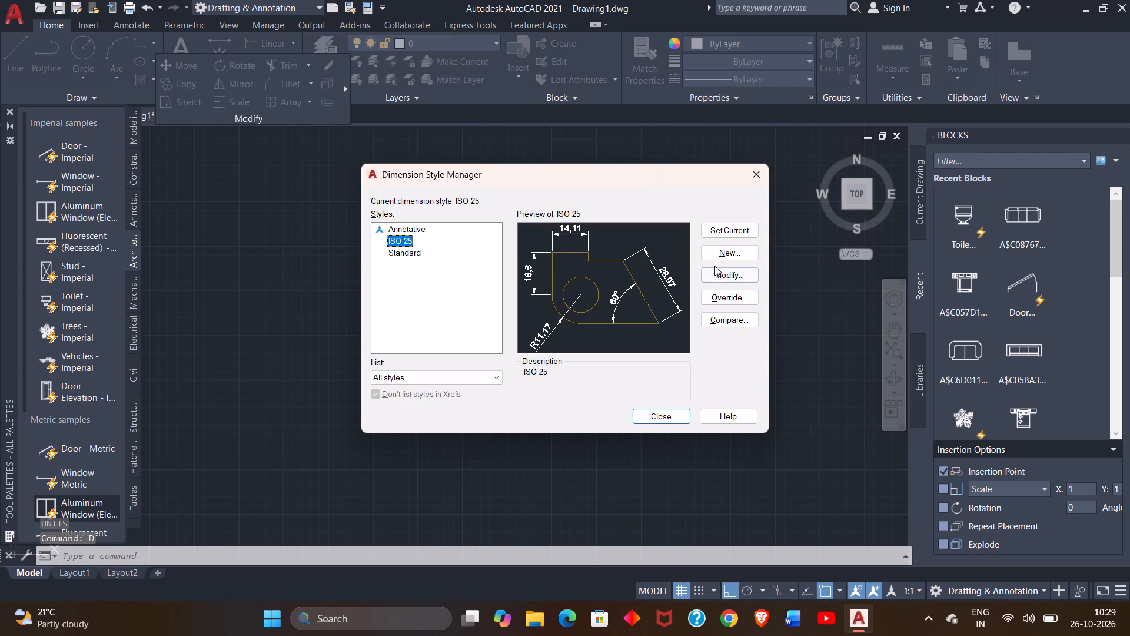
{"action": "left_click", "coordinate": [713, 256]}
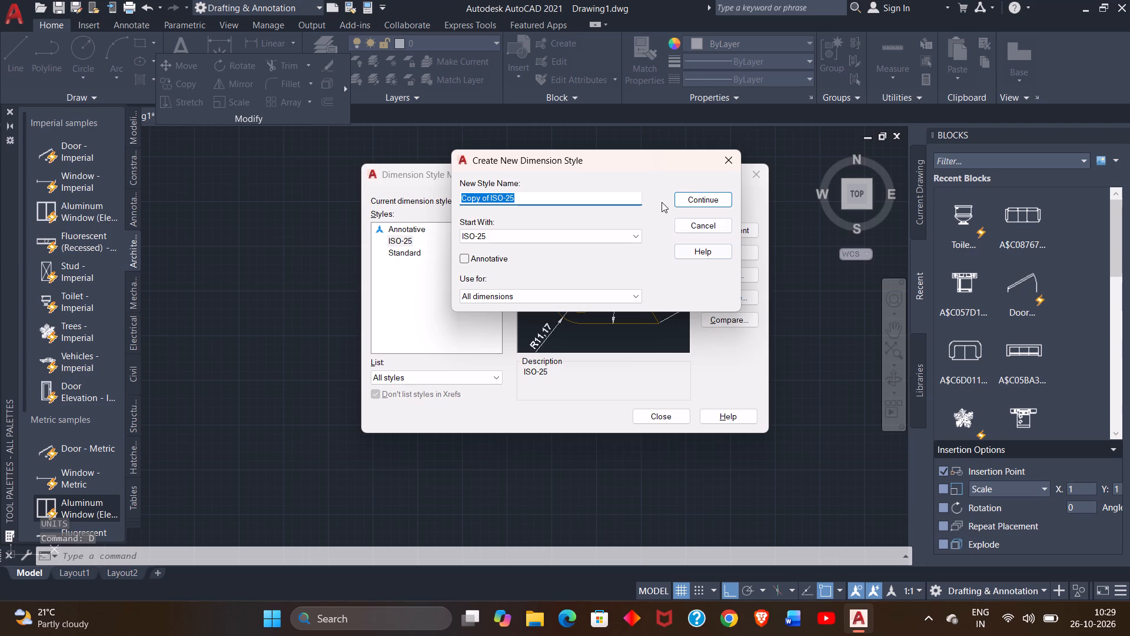
{"action": "left_click", "coordinate": [693, 203]}
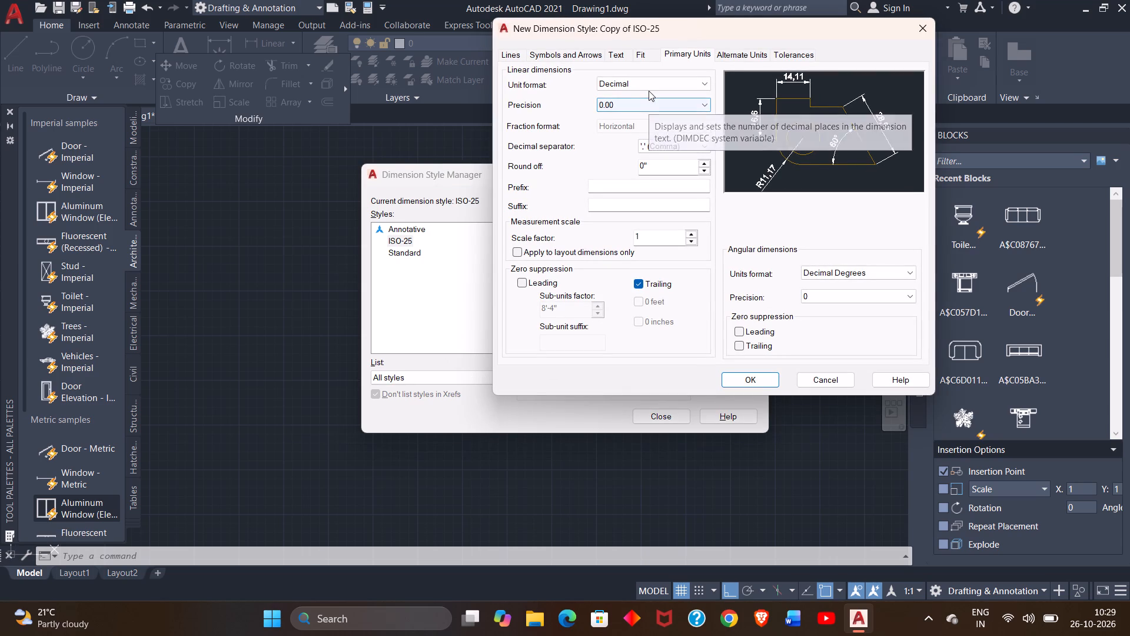
{"action": "left_click", "coordinate": [650, 88]}
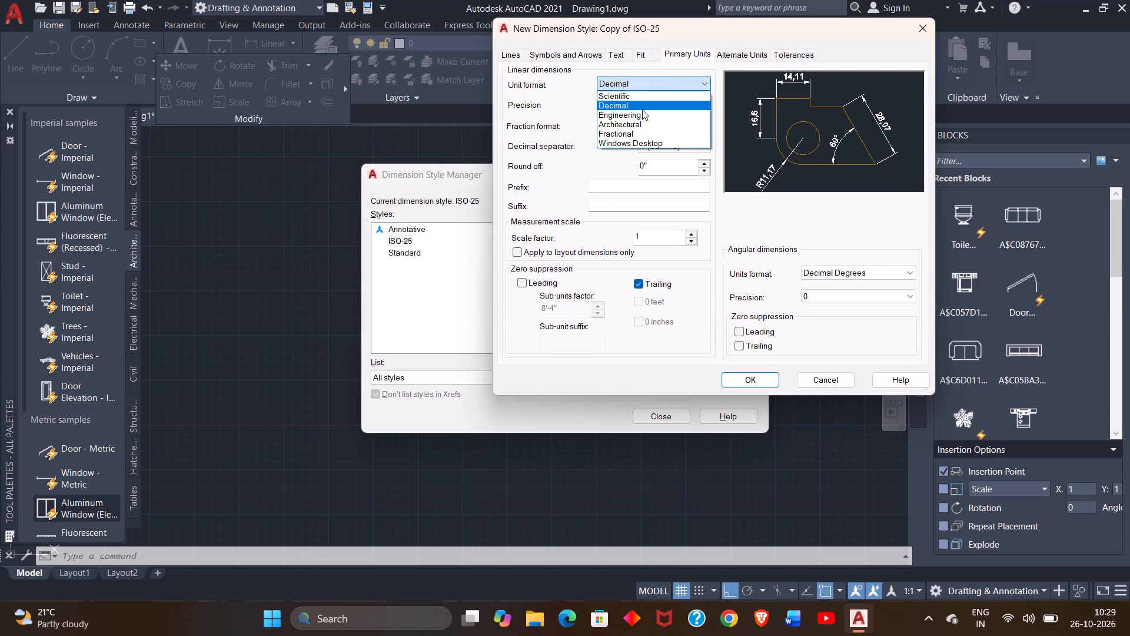
{"action": "left_click", "coordinate": [639, 120]}
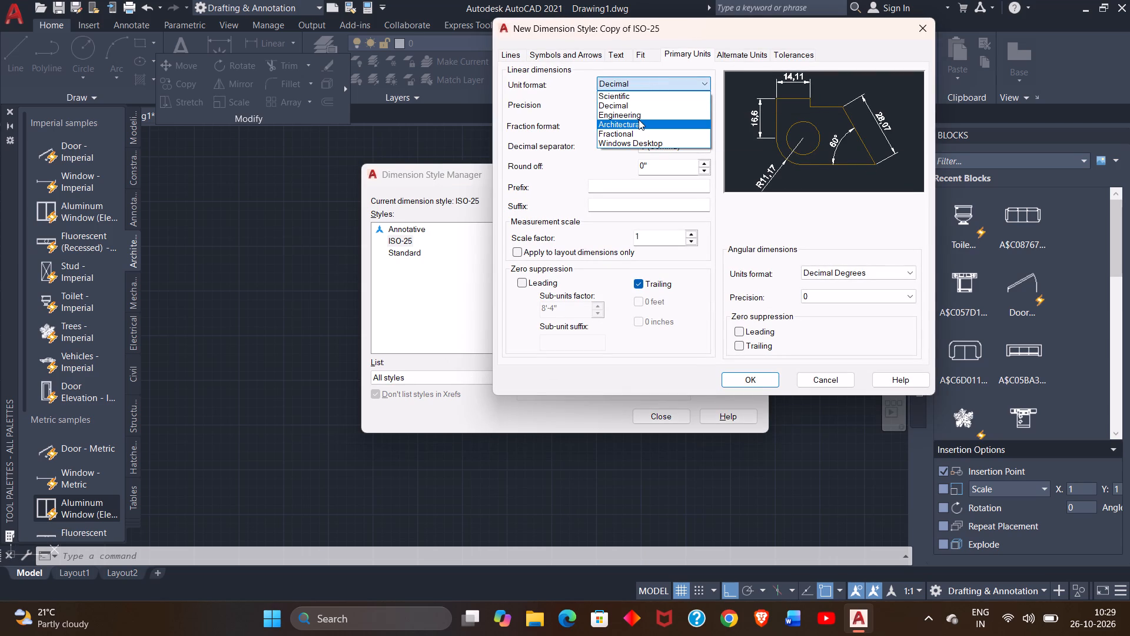
{"action": "left_click", "coordinate": [643, 100]}
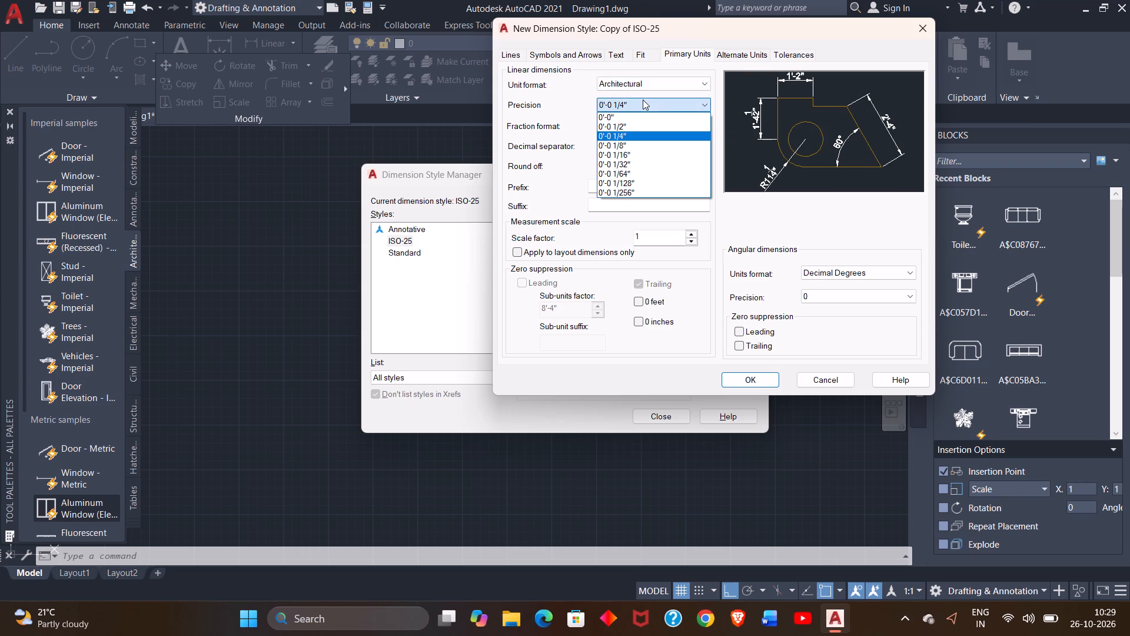
{"action": "left_click", "coordinate": [636, 127]}
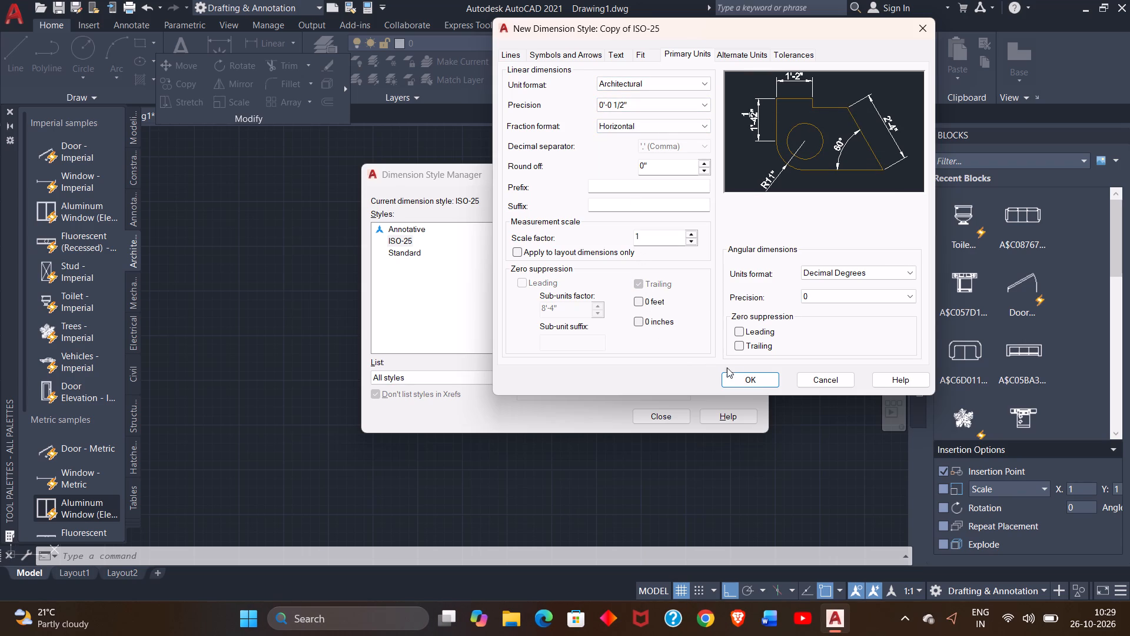
{"action": "left_click", "coordinate": [740, 378]}
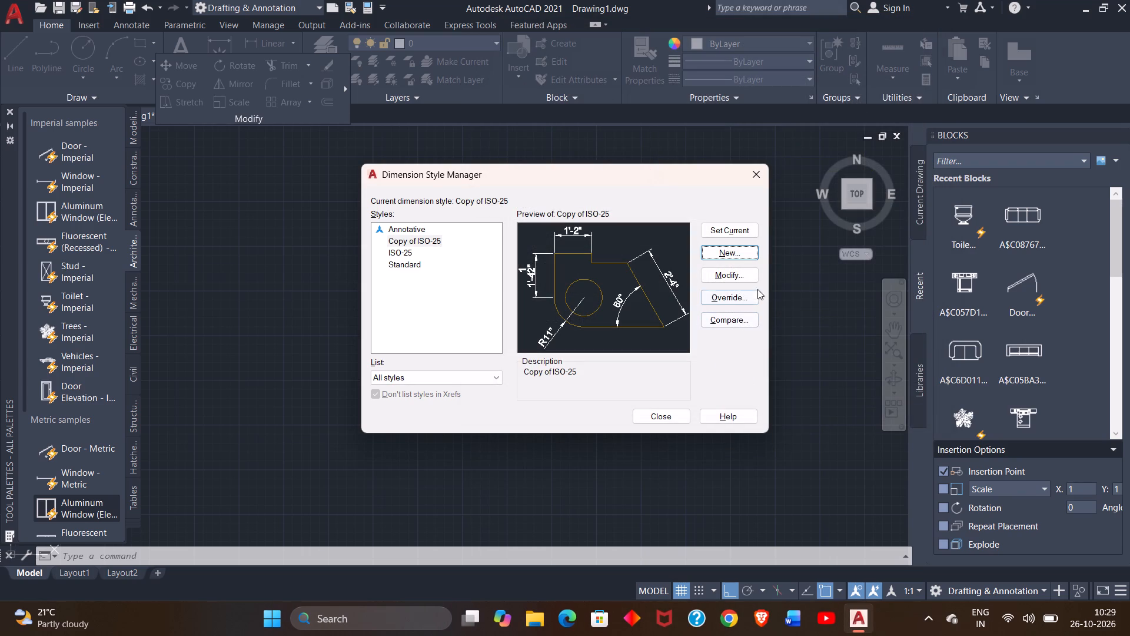
{"action": "left_click", "coordinate": [742, 227]}
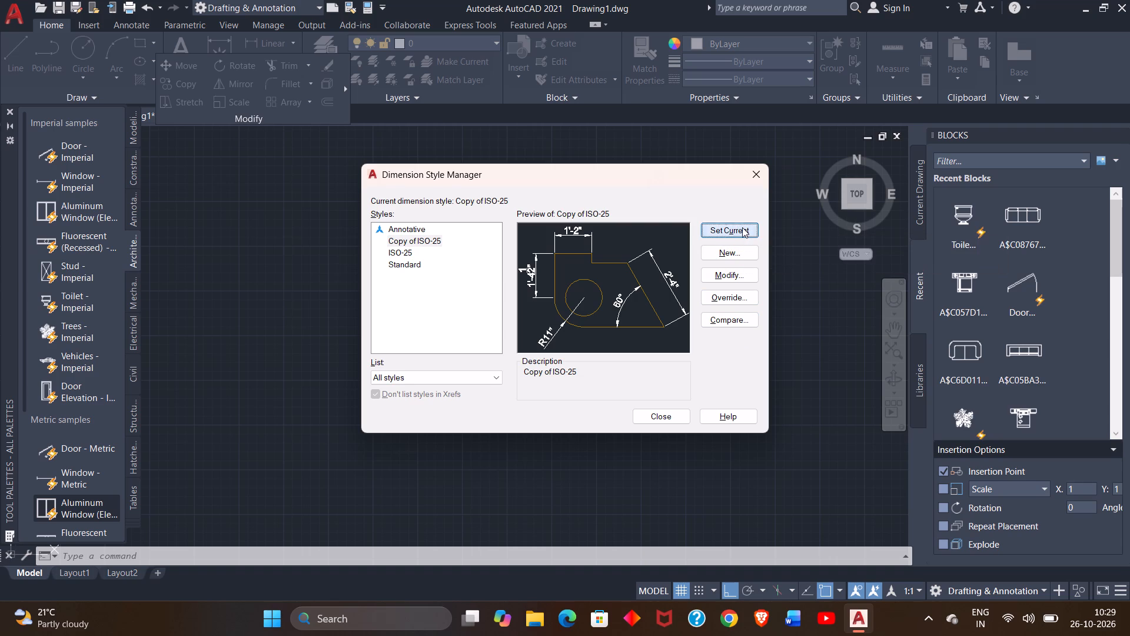
{"action": "left_click", "coordinate": [742, 227]}
{"action": "left_click", "coordinate": [656, 419]}
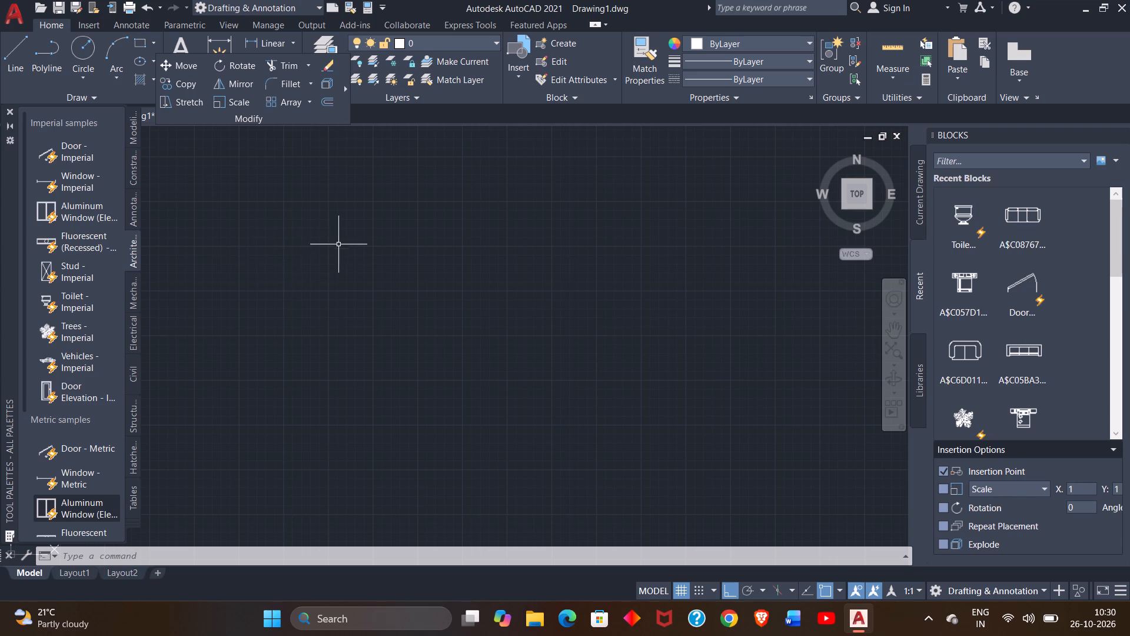
Draw the outline's 30' horizontal top edge with the Line command and continue it 60' downward as the right edge.
{"action": "left_click", "coordinate": [22, 69]}
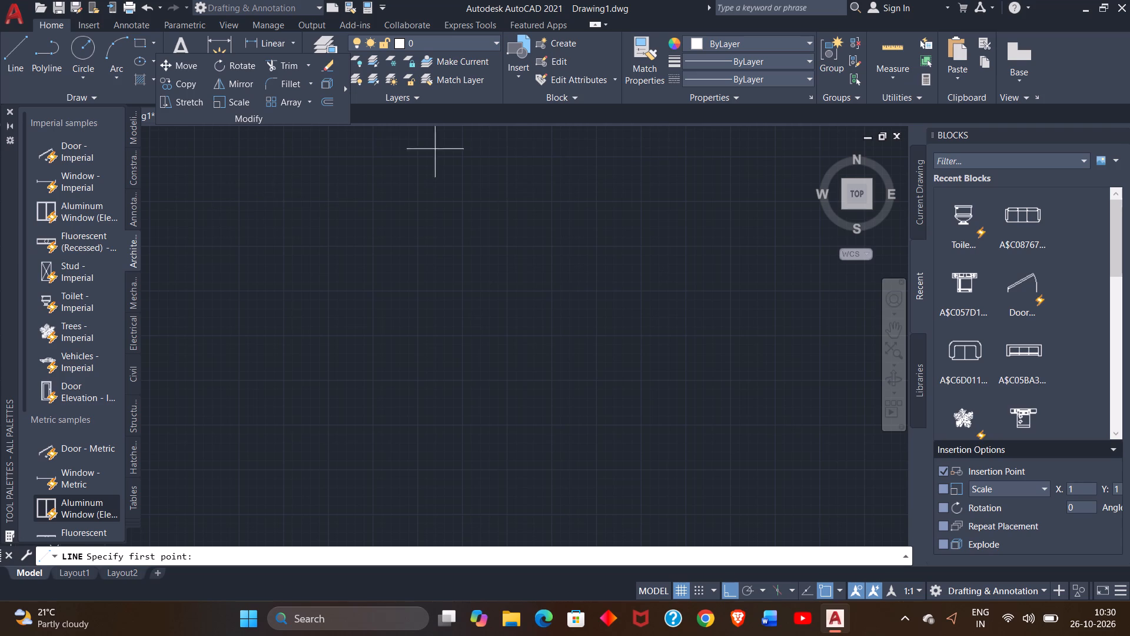
{"action": "left_click", "coordinate": [9, 55]}
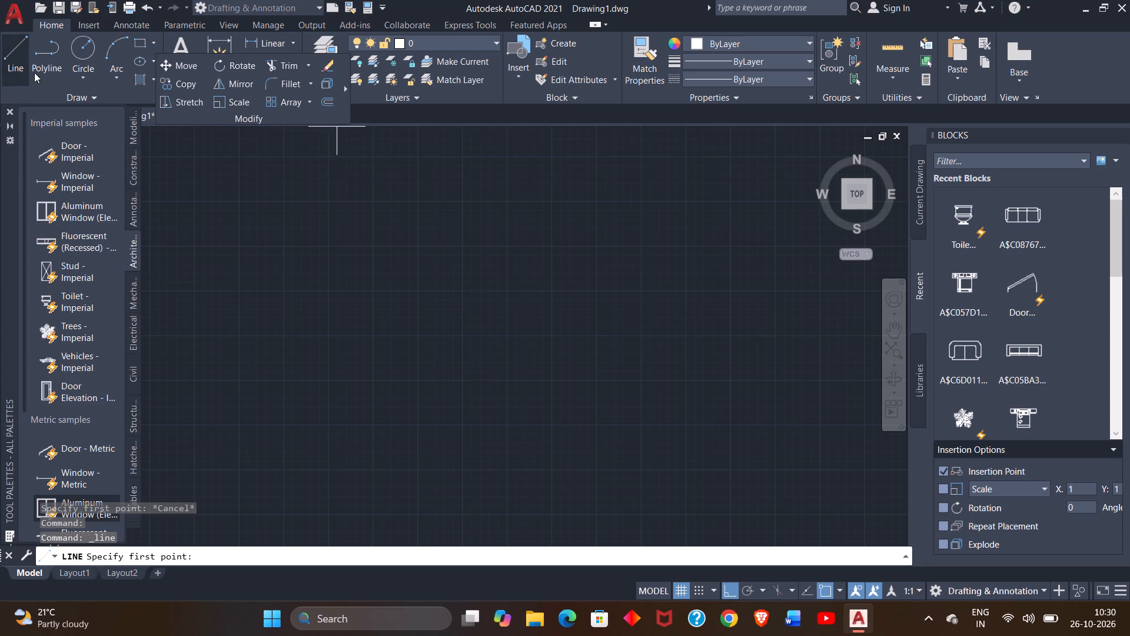
{"action": "left_click", "coordinate": [233, 211]}
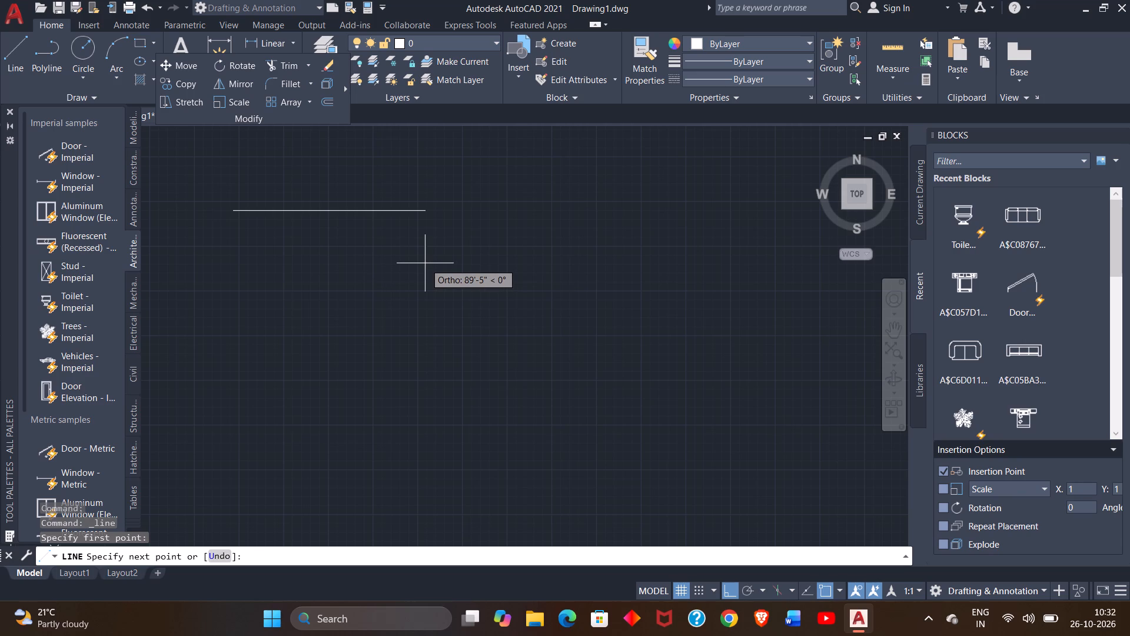
{"action": "type", "text": "30'"}
{"action": "key", "text": "Return"}
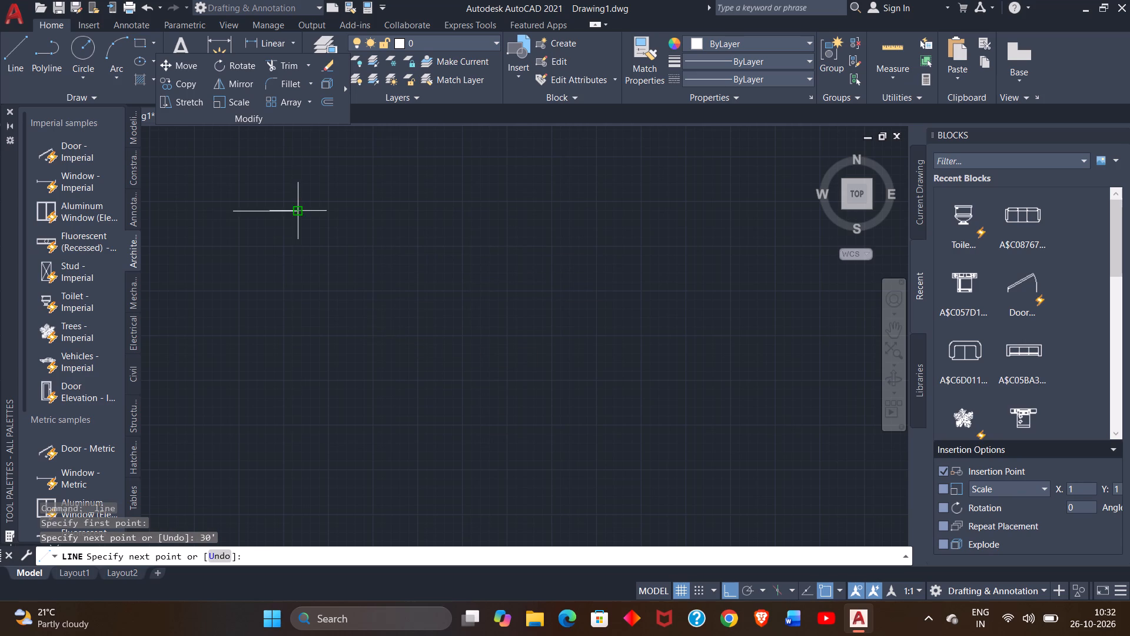
{"action": "middle_click_drag", "start_coordinate": [297, 208], "coordinate": [536, 256]}
{"action": "scroll", "coordinate": [488, 280], "scroll_direction": "up", "scroll_amount": 2}
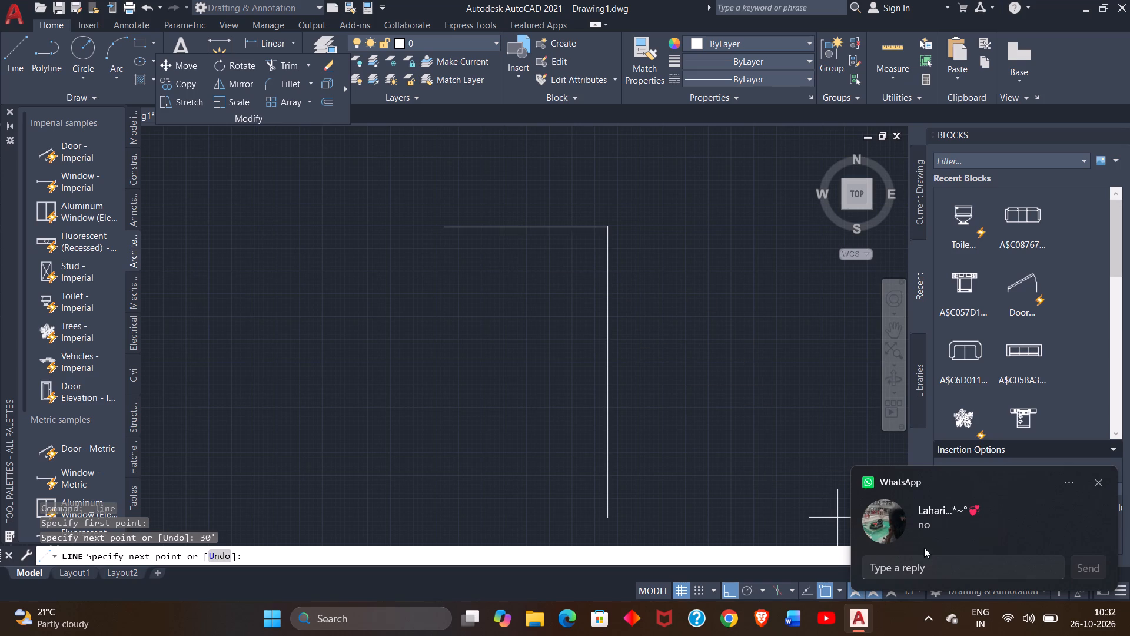
{"action": "double_click", "coordinate": [913, 568]}
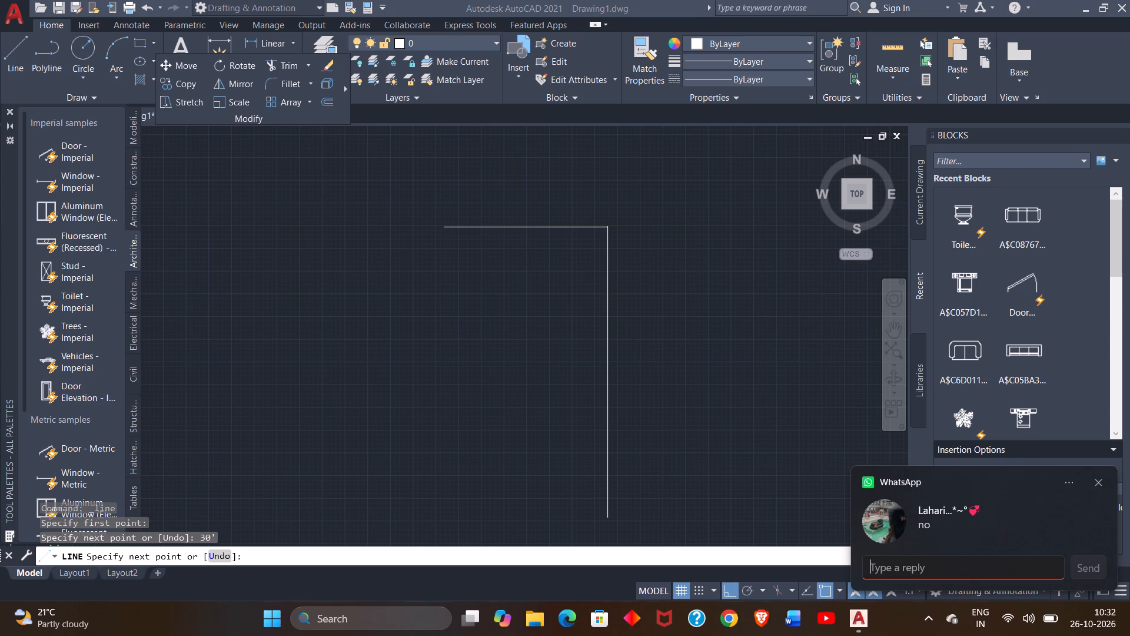
{"action": "left_click", "coordinate": [779, 263]}
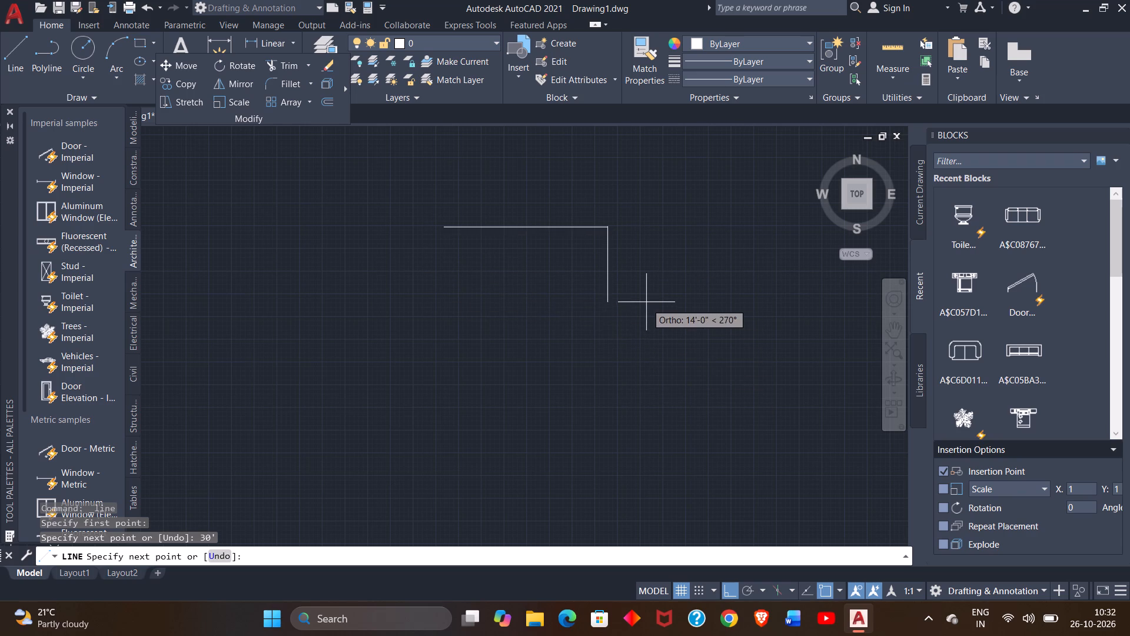
{"action": "scroll", "coordinate": [646, 302], "scroll_direction": "up", "scroll_amount": 1}
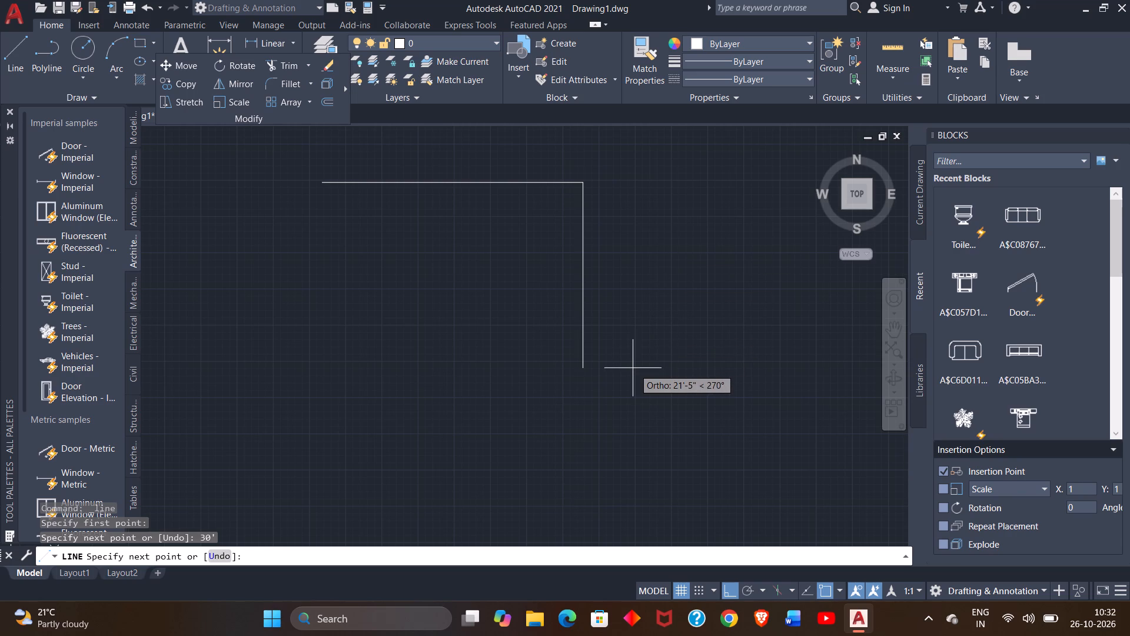
{"action": "type", "text": "60'"}
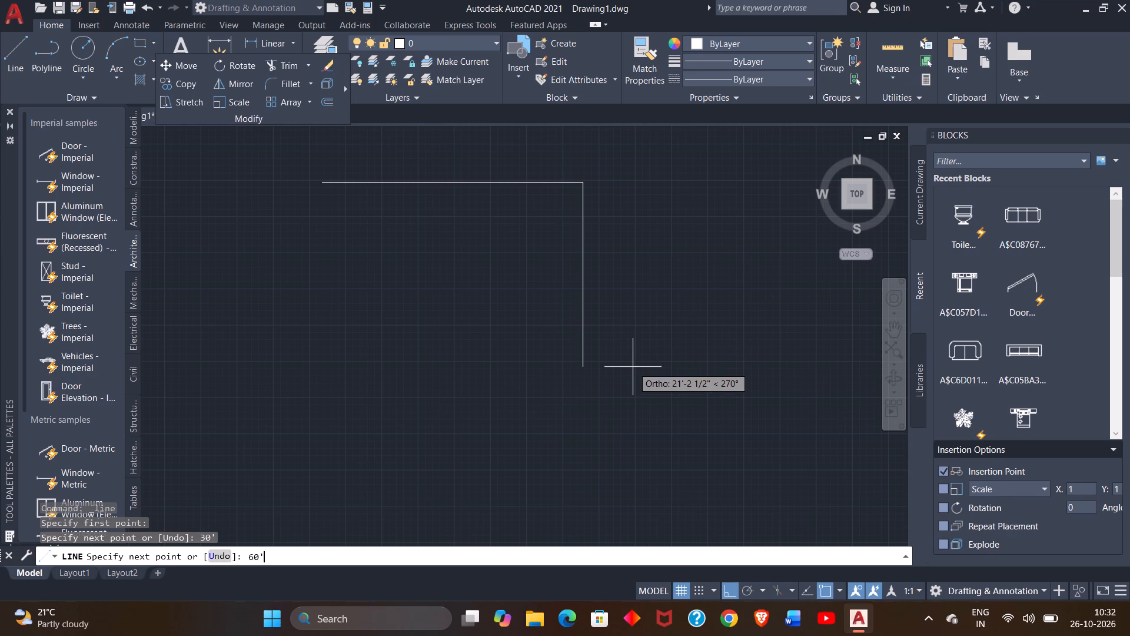
{"action": "key", "text": "Return"}
Continue the line 30' left for the bottom edge, close the outline up to the top-left corner, and end the command.
{"action": "scroll", "coordinate": [526, 363], "scroll_direction": "down", "scroll_amount": 3}
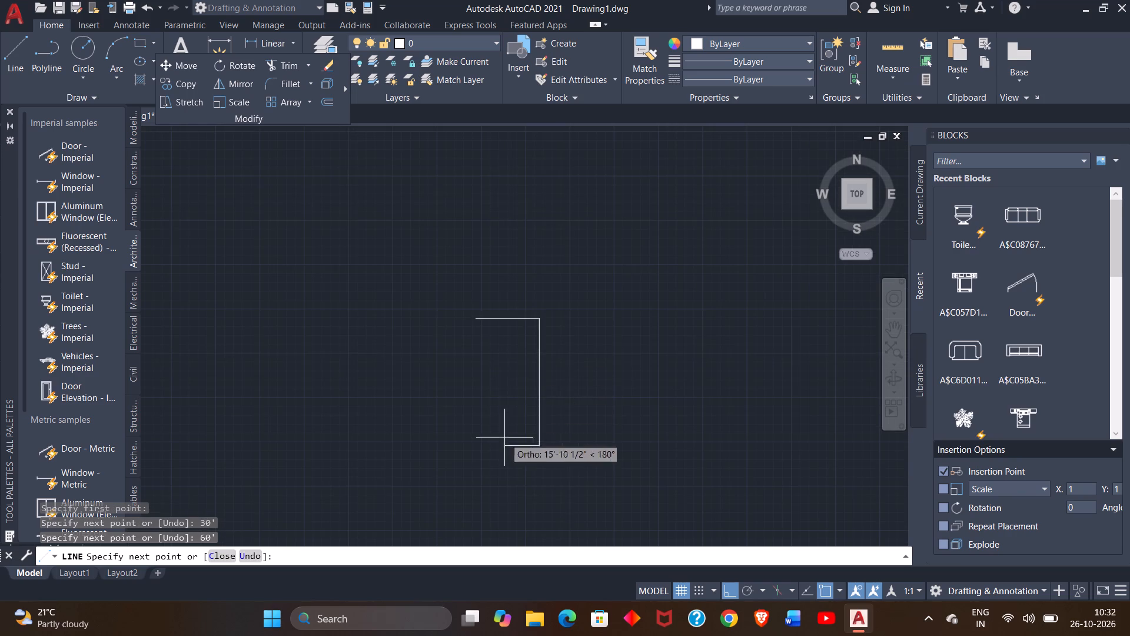
{"action": "scroll", "coordinate": [473, 433], "scroll_direction": "up", "scroll_amount": 2}
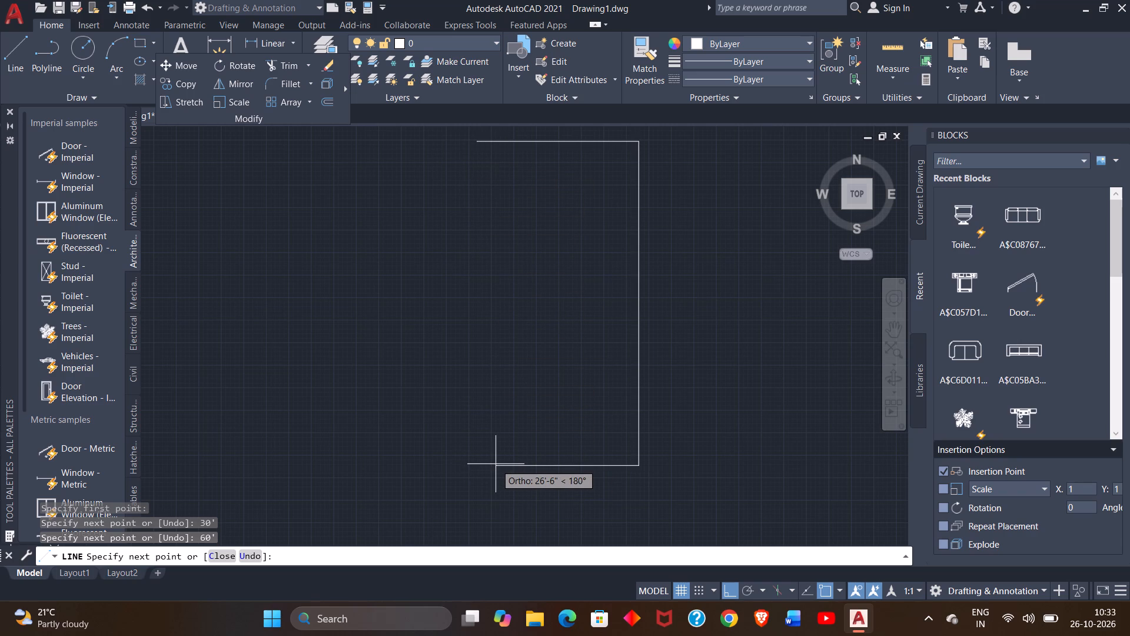
{"action": "type", "text": "30'"}
{"action": "key", "text": "Return"}
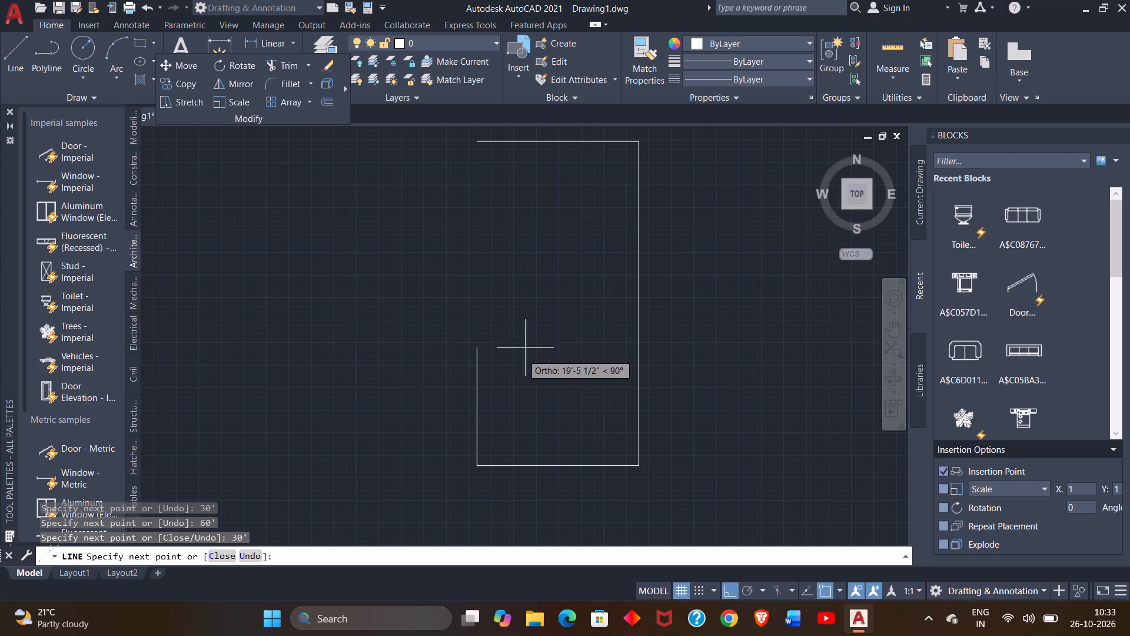
{"action": "middle_click_drag", "start_coordinate": [488, 143], "coordinate": [486, 245]}
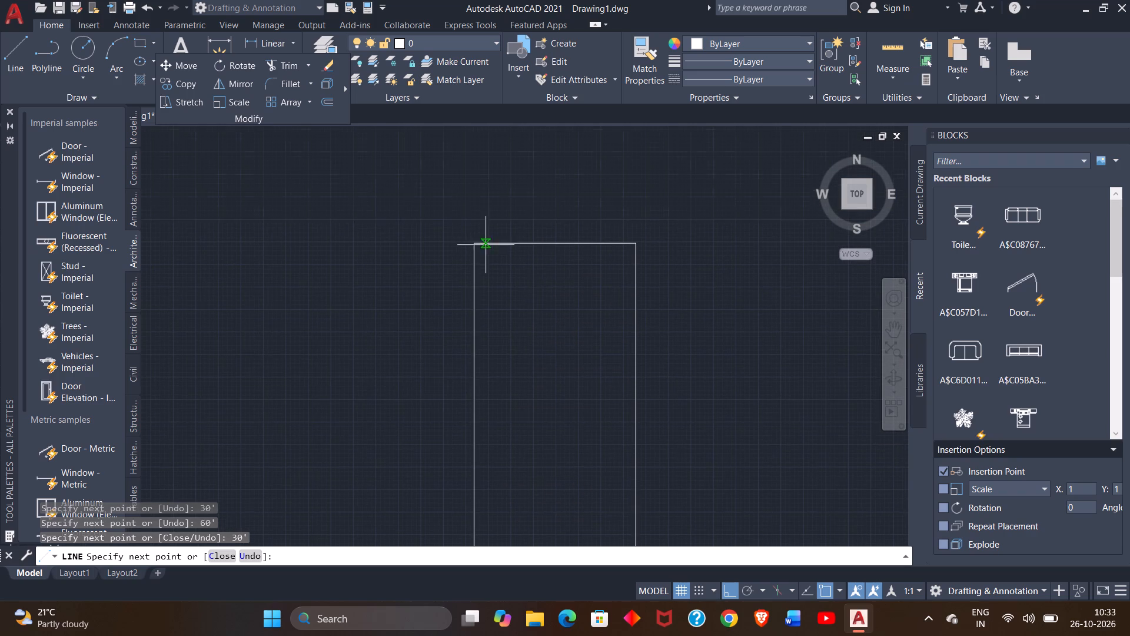
{"action": "scroll", "coordinate": [486, 256], "scroll_direction": "up", "scroll_amount": 4}
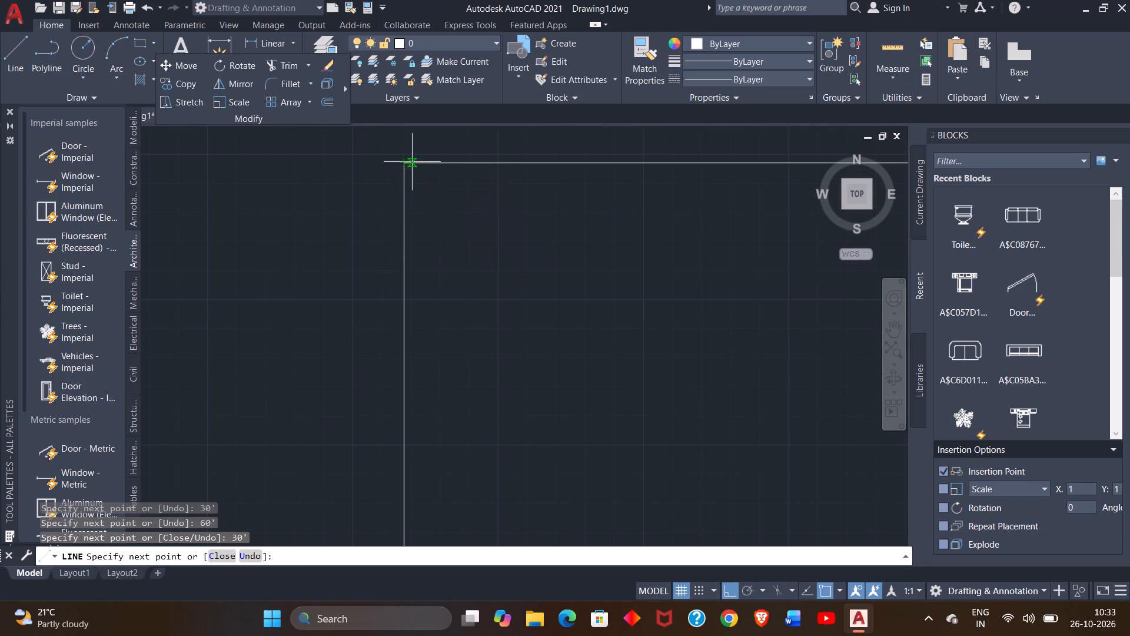
{"action": "left_click", "coordinate": [410, 161]}
{"action": "right_click", "coordinate": [415, 157]}
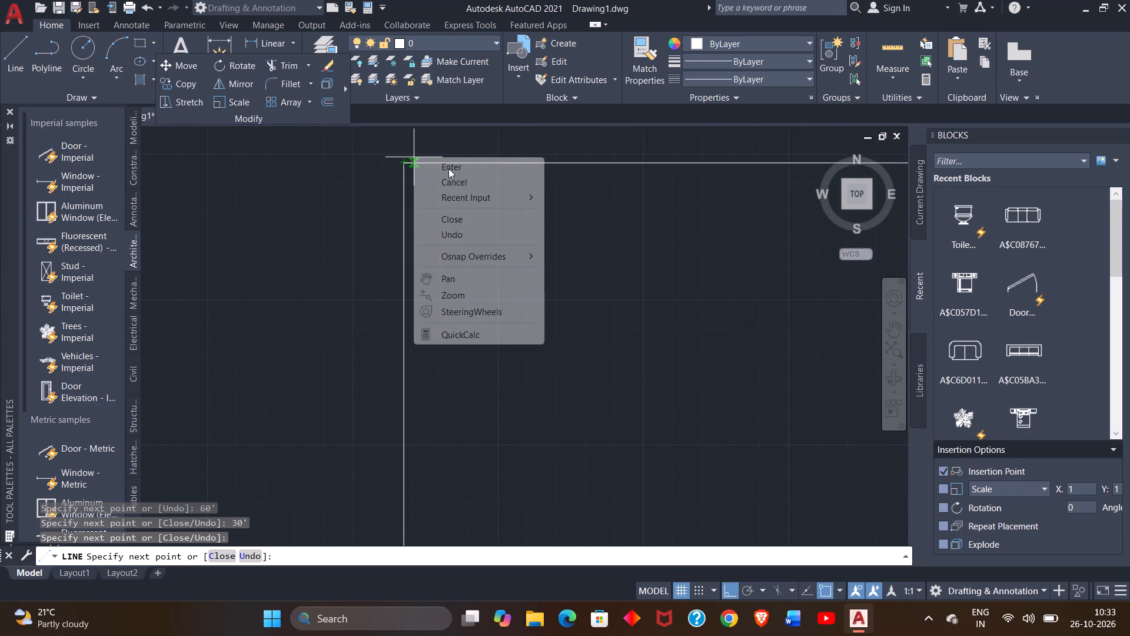
{"action": "double_click", "coordinate": [454, 170]}
{"action": "scroll", "coordinate": [479, 247], "scroll_direction": "down", "scroll_amount": 5}
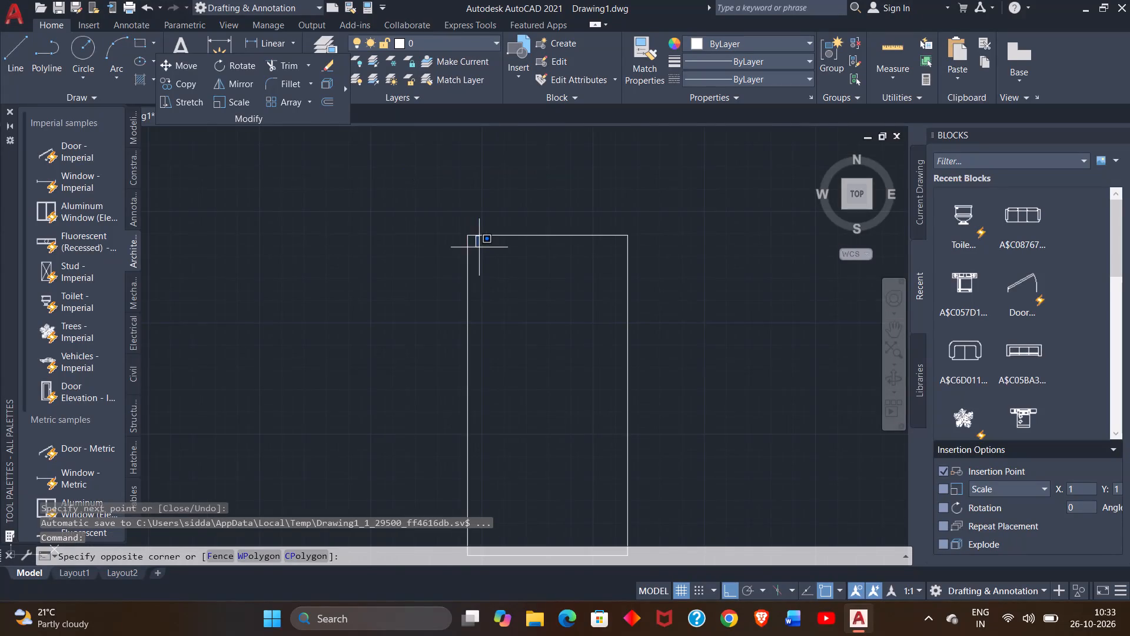
{"action": "left_click", "coordinate": [490, 261]}
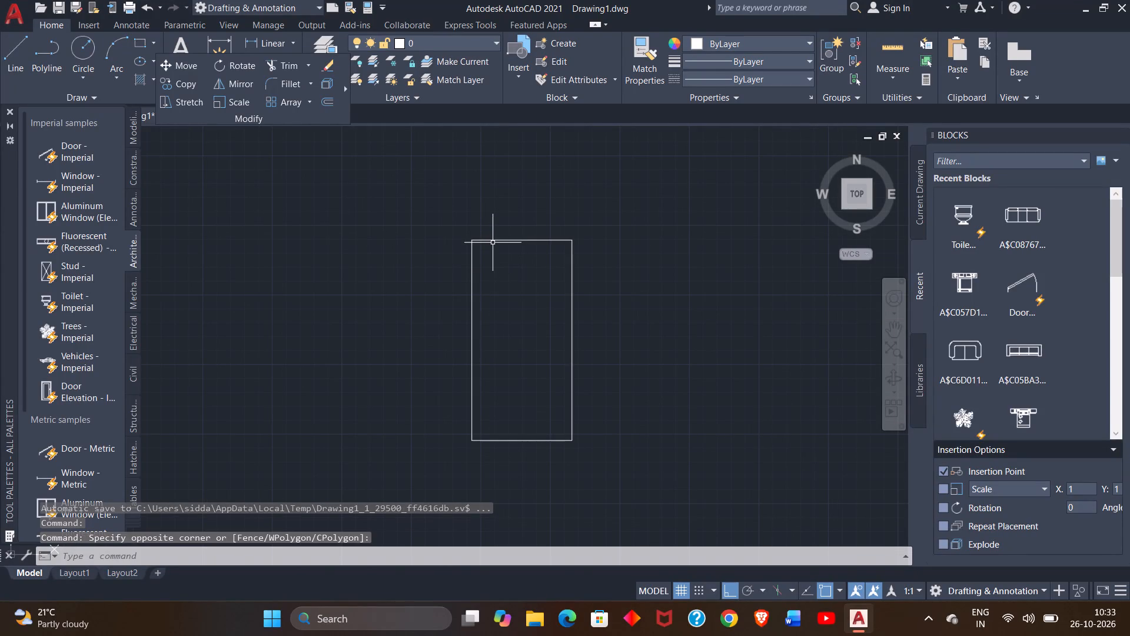
Offset the outline's top edge 9" inward.
{"action": "left_click", "coordinate": [493, 239]}
{"action": "scroll", "coordinate": [494, 239], "scroll_direction": "up", "scroll_amount": 3}
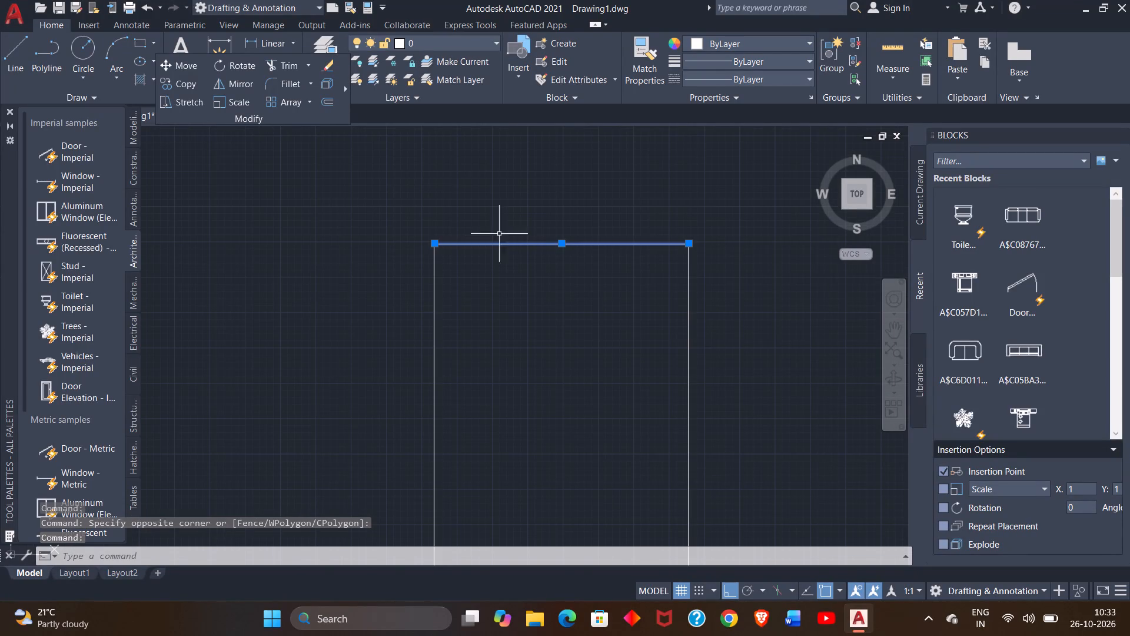
{"action": "type", "text": "off"}
{"action": "key", "text": "Return"}
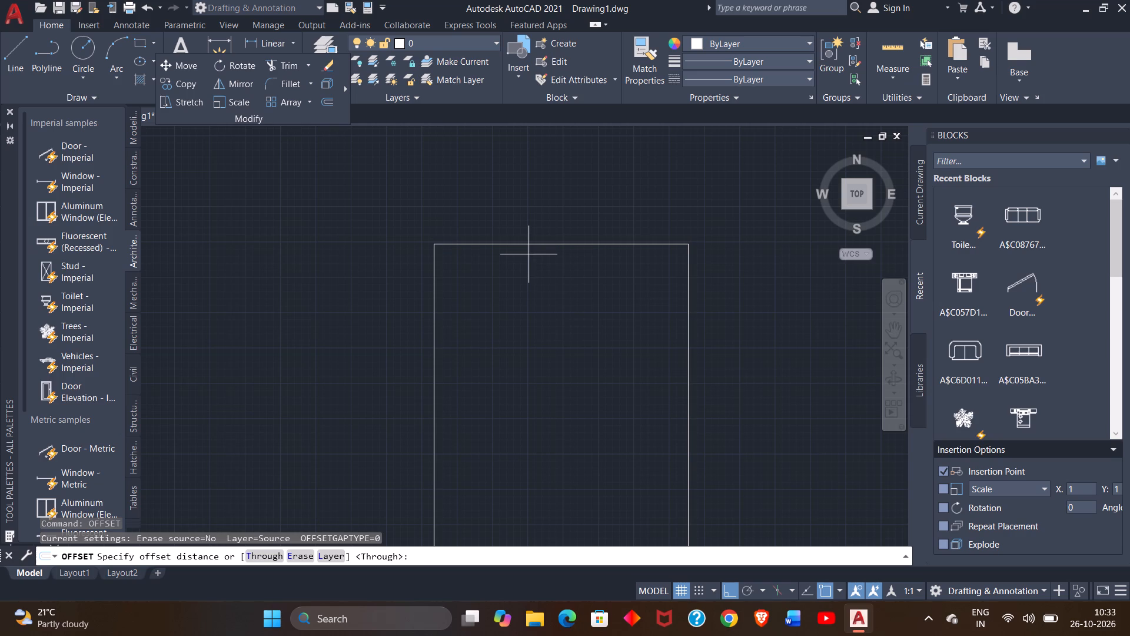
{"action": "key", "text": "9"}
{"action": "key", "text": "shift+quotedbl"}
{"action": "key", "text": "Return"}
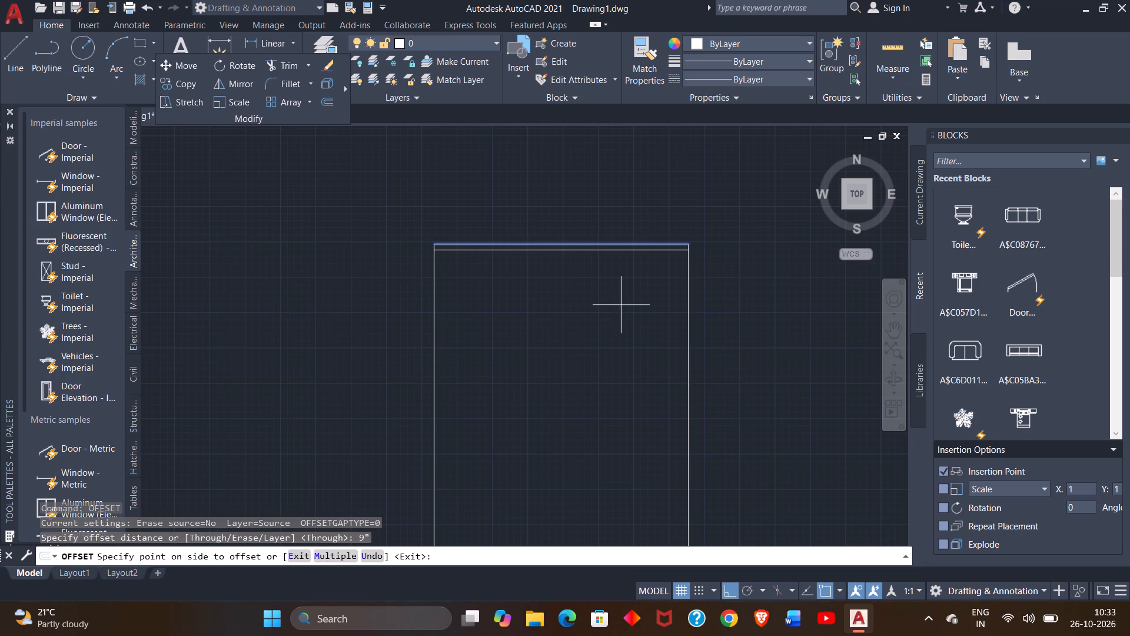
{"action": "left_click", "coordinate": [584, 310]}
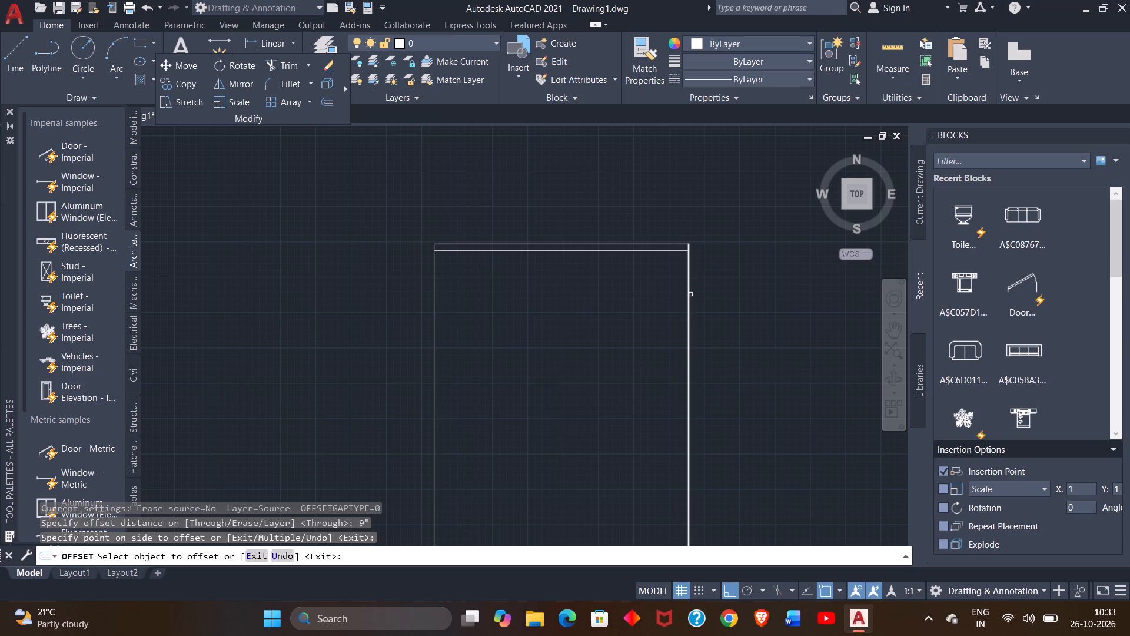
Offset the outline's right and left edges inward by the same 9" distance.
{"action": "left_click", "coordinate": [692, 293]}
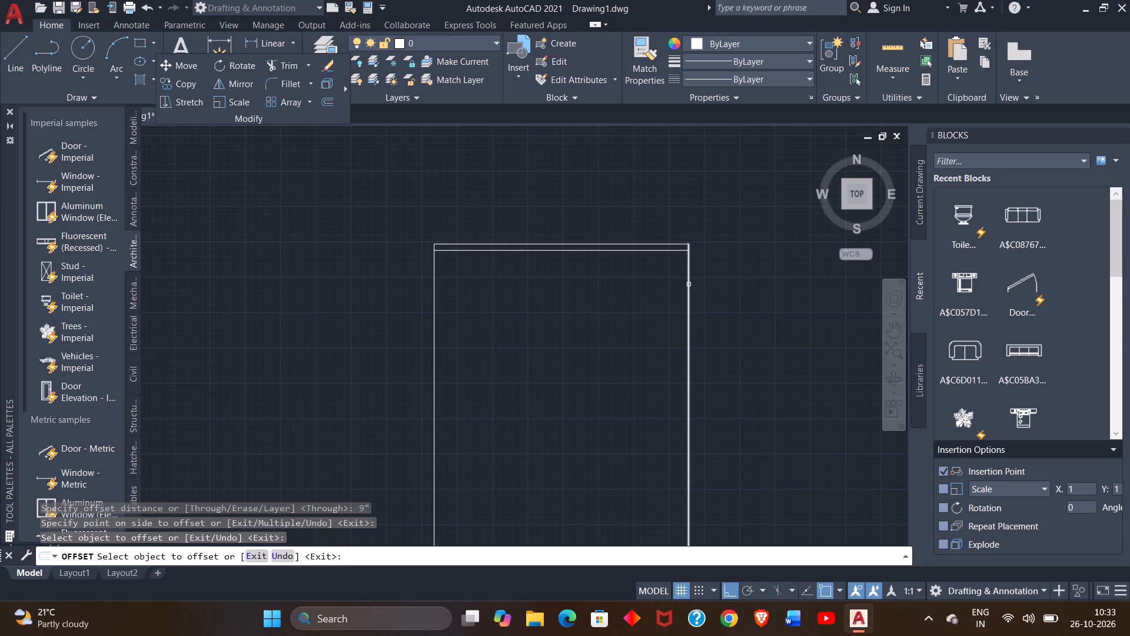
{"action": "left_click", "coordinate": [689, 284]}
{"action": "left_click", "coordinate": [635, 299]}
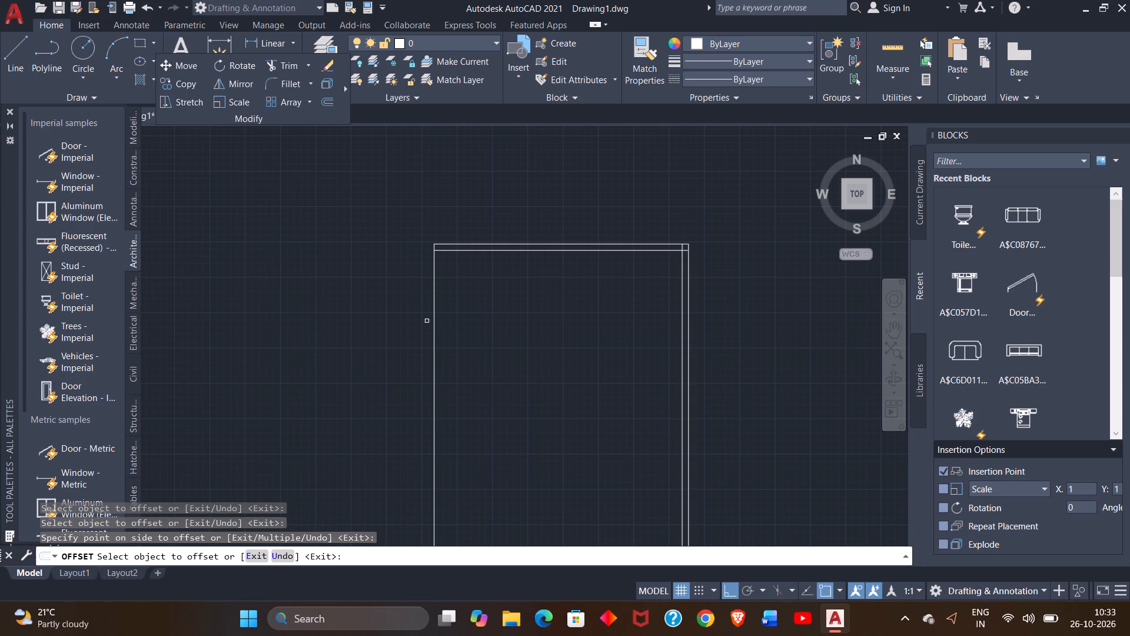
{"action": "left_click", "coordinate": [433, 302]}
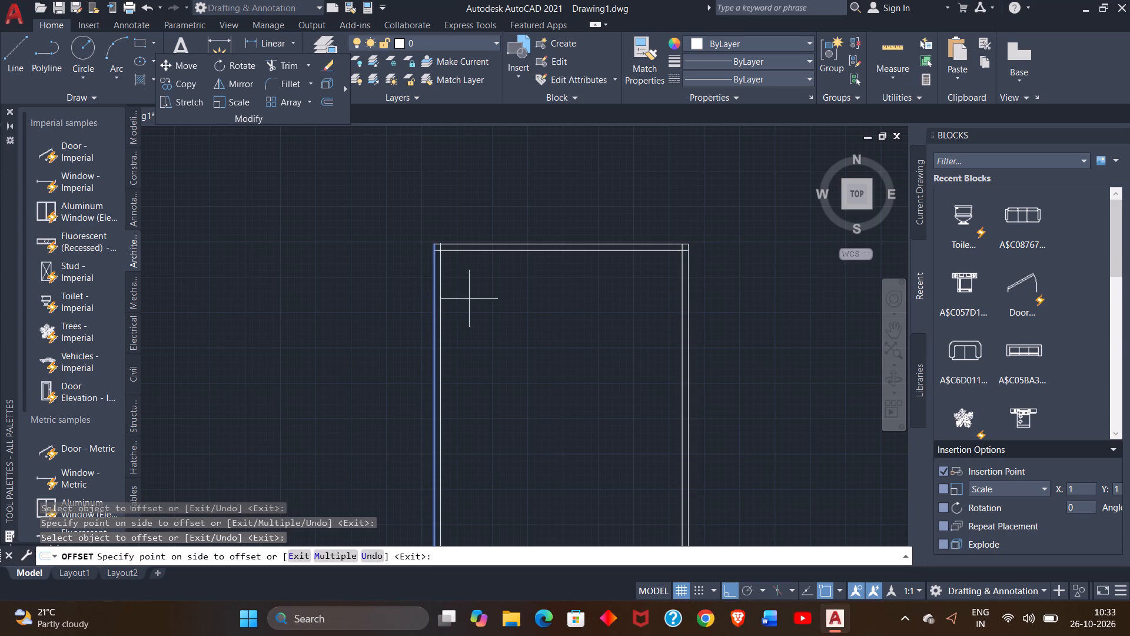
{"action": "left_click", "coordinate": [470, 299]}
Offset the outline's bottom edge 9" inward and finish the Offset command.
{"action": "scroll", "coordinate": [486, 329], "scroll_direction": "down", "scroll_amount": 2}
{"action": "middle_click_drag", "start_coordinate": [496, 355], "coordinate": [474, 243]}
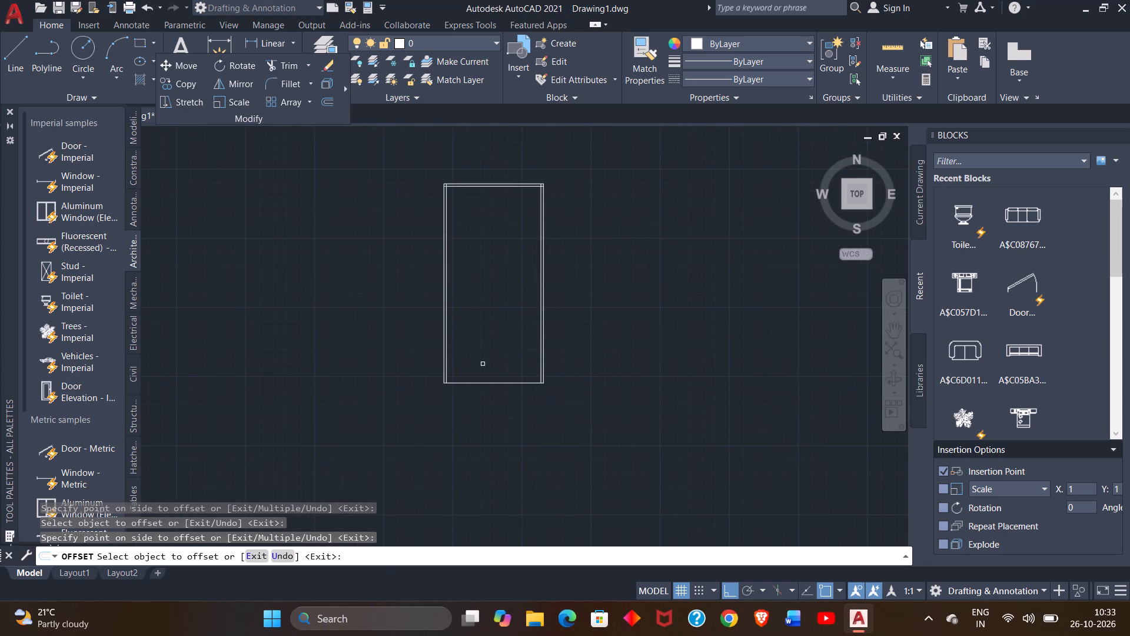
{"action": "scroll", "coordinate": [479, 390], "scroll_direction": "up", "scroll_amount": 3}
{"action": "left_click", "coordinate": [503, 361]}
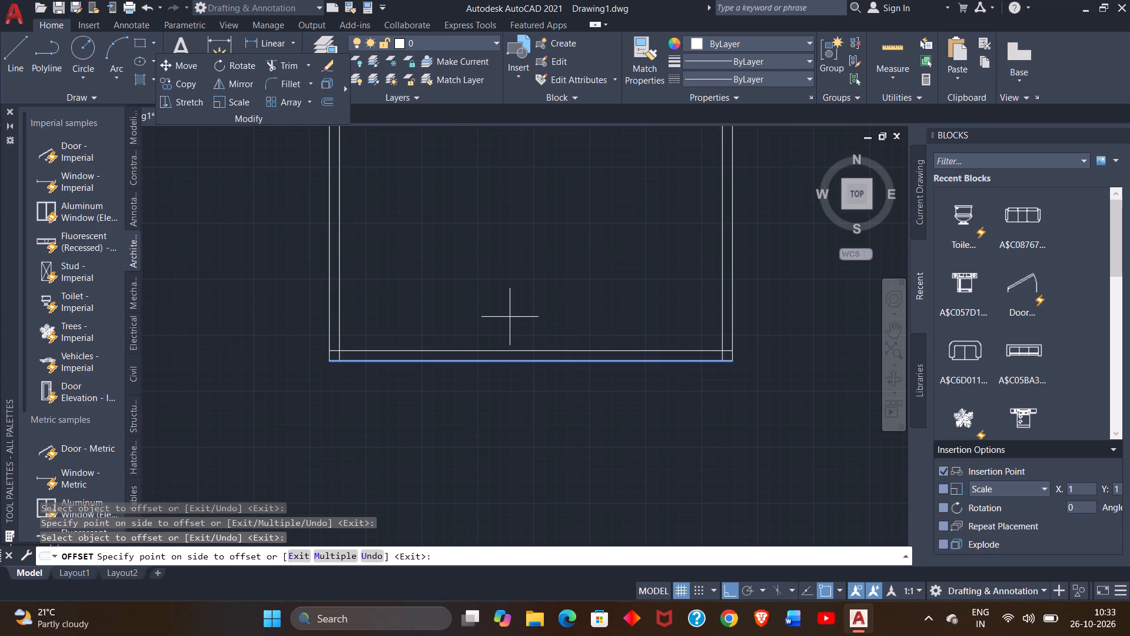
{"action": "left_click", "coordinate": [510, 317]}
{"action": "scroll", "coordinate": [511, 316], "scroll_direction": "down", "scroll_amount": 3}
{"action": "middle_click_drag", "start_coordinate": [516, 258], "coordinate": [524, 354]}
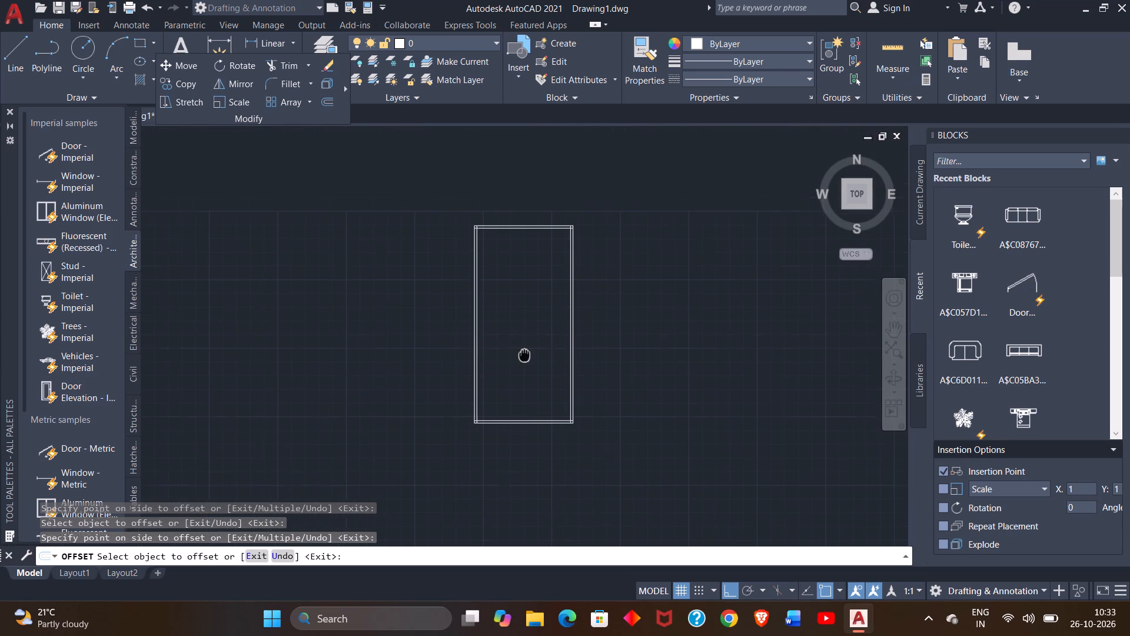
{"action": "middle_click_drag", "start_coordinate": [524, 354], "coordinate": [526, 356]}
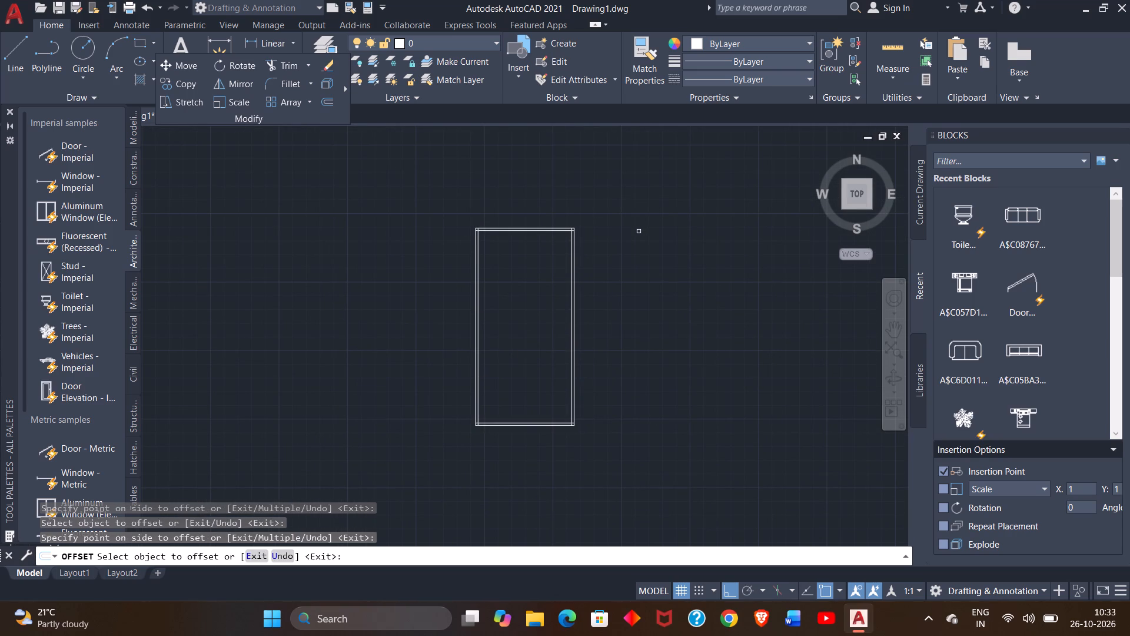
{"action": "right_click", "coordinate": [623, 237]}
{"action": "left_click", "coordinate": [636, 241]}
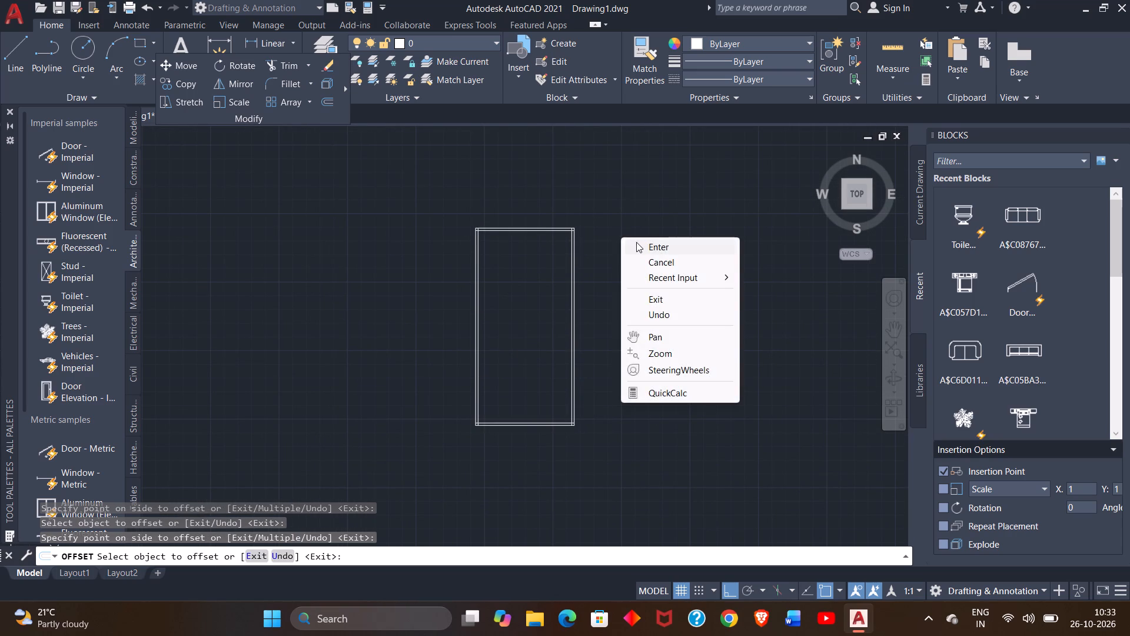
Trim the overlapping inner wall line ends at the outline's top-left corner.
{"action": "scroll", "coordinate": [469, 221], "scroll_direction": "up", "scroll_amount": 4}
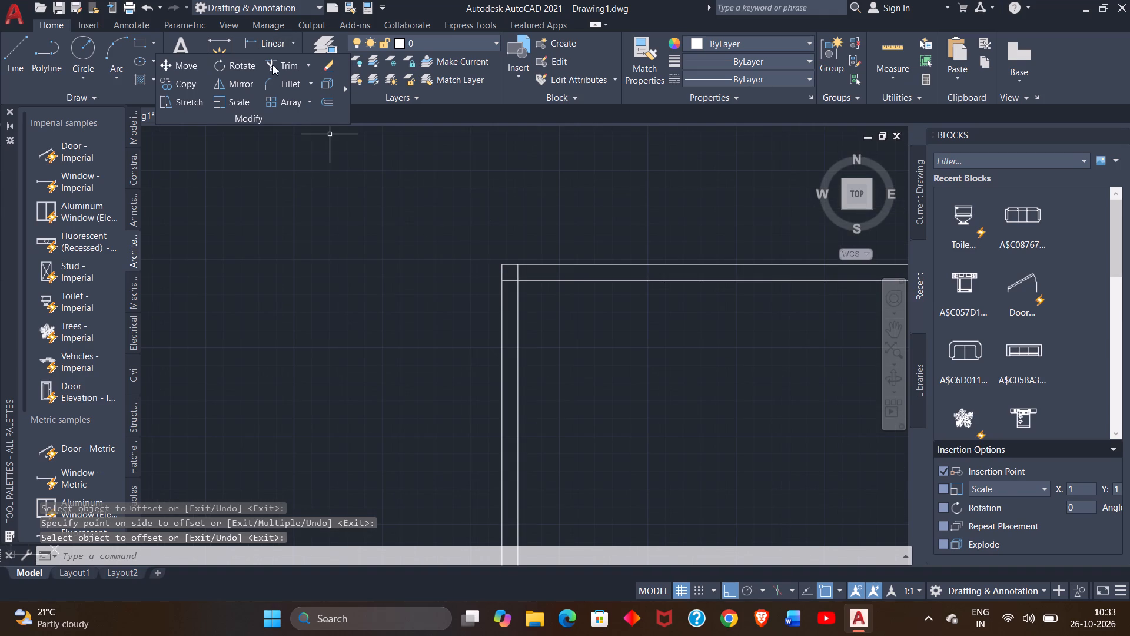
{"action": "left_click", "coordinate": [285, 66]}
{"action": "scroll", "coordinate": [516, 274], "scroll_direction": "up", "scroll_amount": 4}
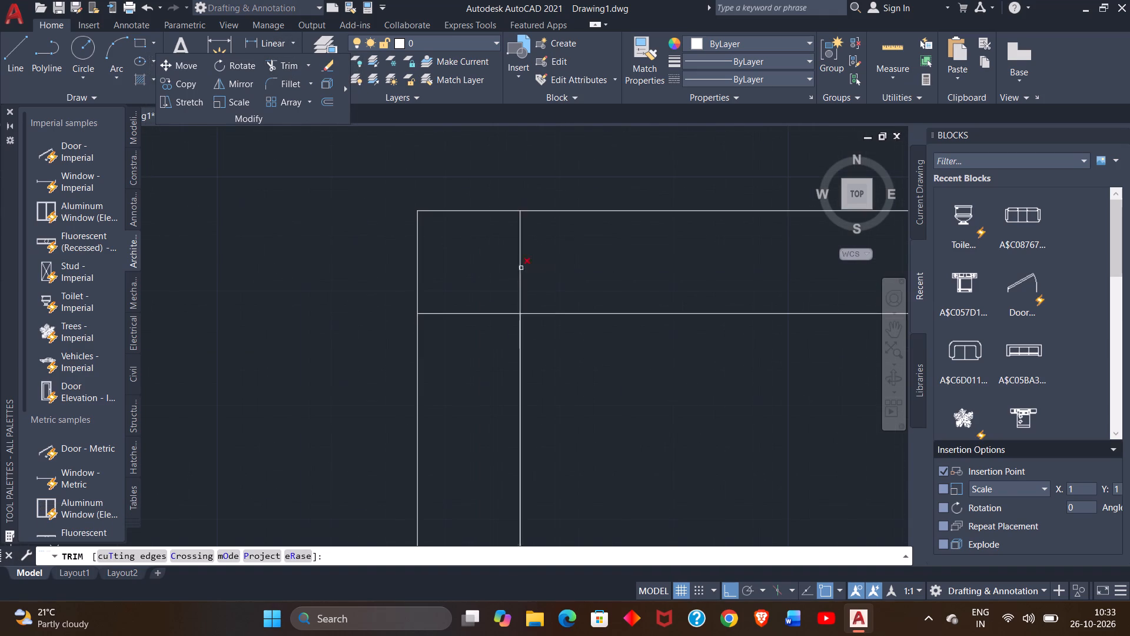
{"action": "left_click_drag", "start_coordinate": [527, 265], "coordinate": [496, 273]}
{"action": "left_click_drag", "start_coordinate": [490, 276], "coordinate": [480, 333]}
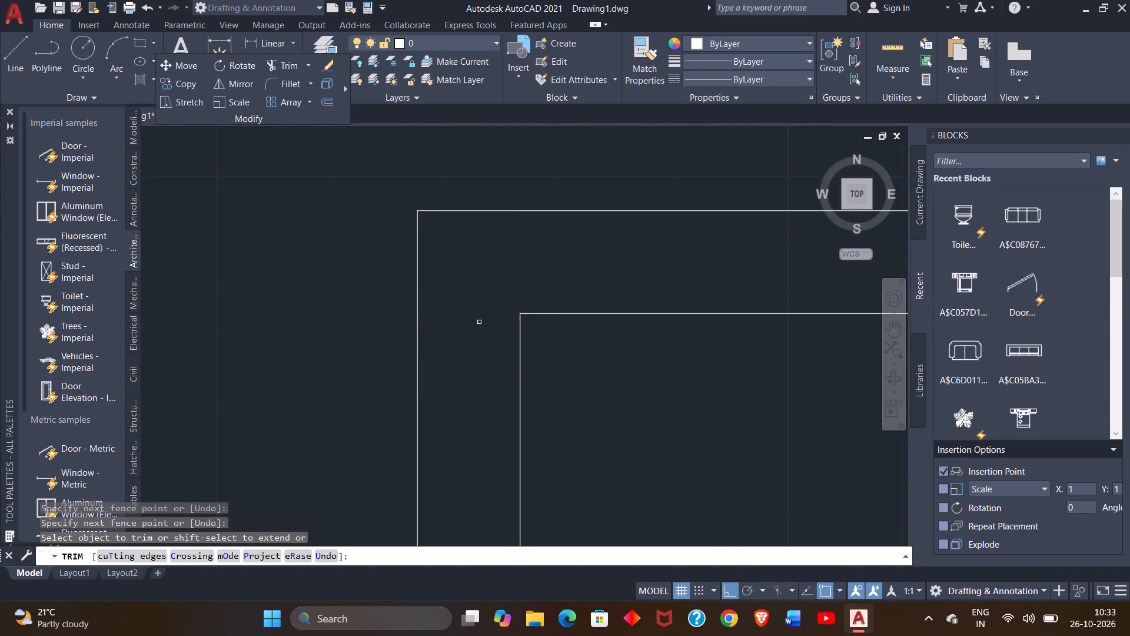
Trim the overlapping inner wall line ends at the outline's top-right corner.
{"action": "scroll", "coordinate": [515, 284], "scroll_direction": "down", "scroll_amount": 3}
{"action": "scroll", "coordinate": [640, 346], "scroll_direction": "down", "scroll_amount": 3}
{"action": "middle_click_drag", "start_coordinate": [664, 380], "coordinate": [427, 371]}
{"action": "middle_click", "coordinate": [427, 371]}
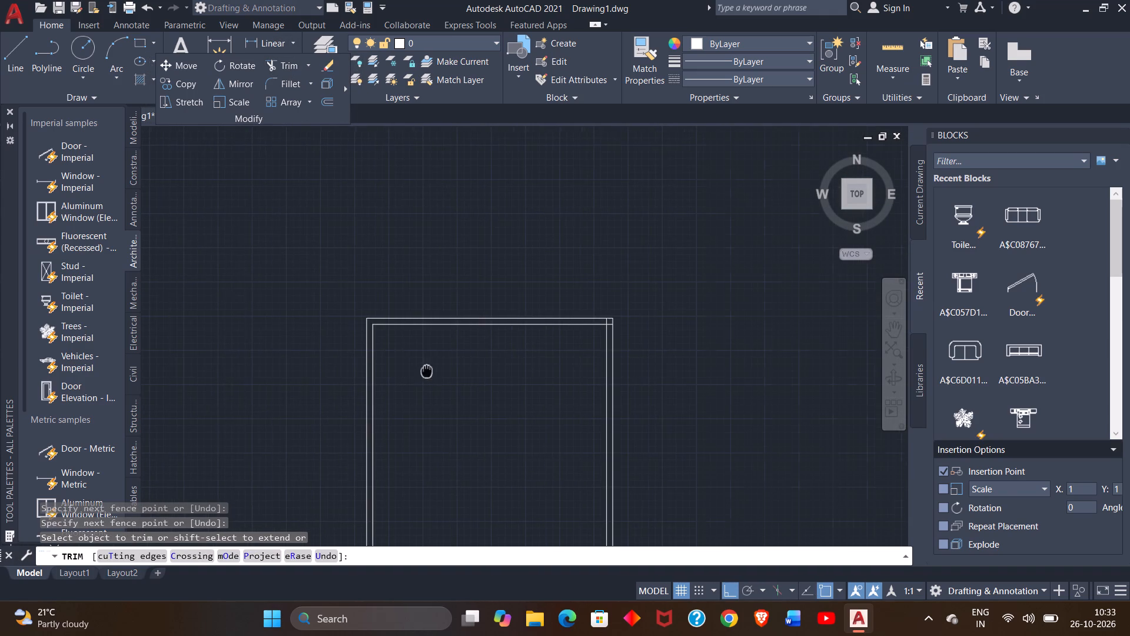
{"action": "scroll", "coordinate": [586, 325], "scroll_direction": "up", "scroll_amount": 5}
{"action": "middle_click_drag", "start_coordinate": [676, 306], "coordinate": [431, 315]}
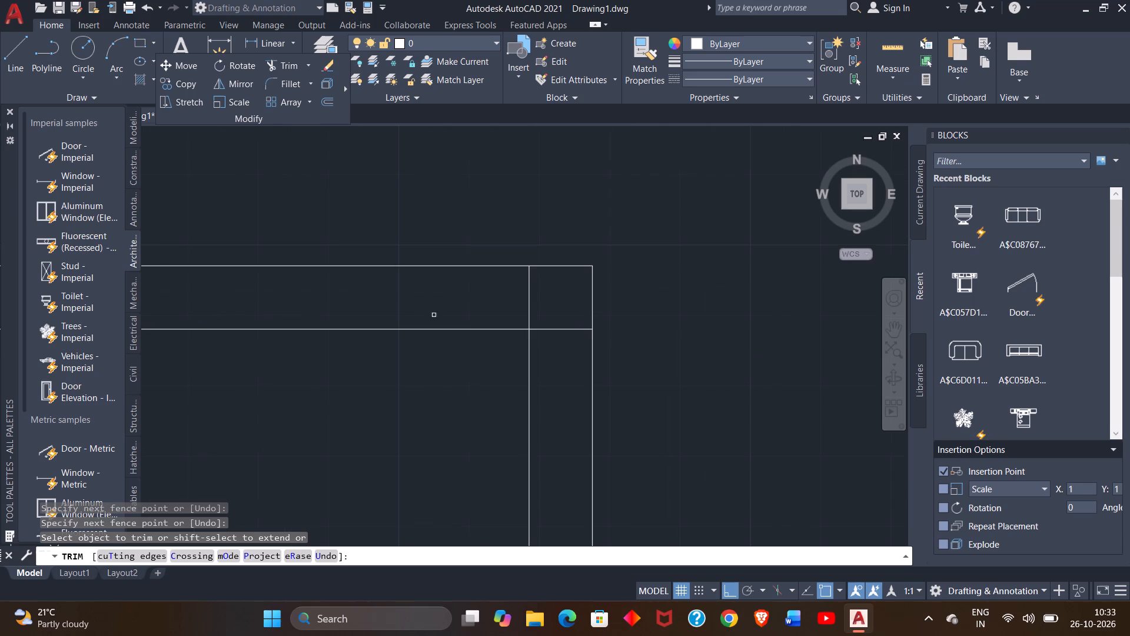
{"action": "left_click_drag", "start_coordinate": [484, 293], "coordinate": [576, 370]}
Trim the overlapping inner wall line ends at the outline's bottom-right corner.
{"action": "scroll", "coordinate": [639, 329], "scroll_direction": "down", "scroll_amount": 3}
{"action": "scroll", "coordinate": [686, 406], "scroll_direction": "down", "scroll_amount": 3}
{"action": "middle_click_drag", "start_coordinate": [696, 429], "coordinate": [653, 177]}
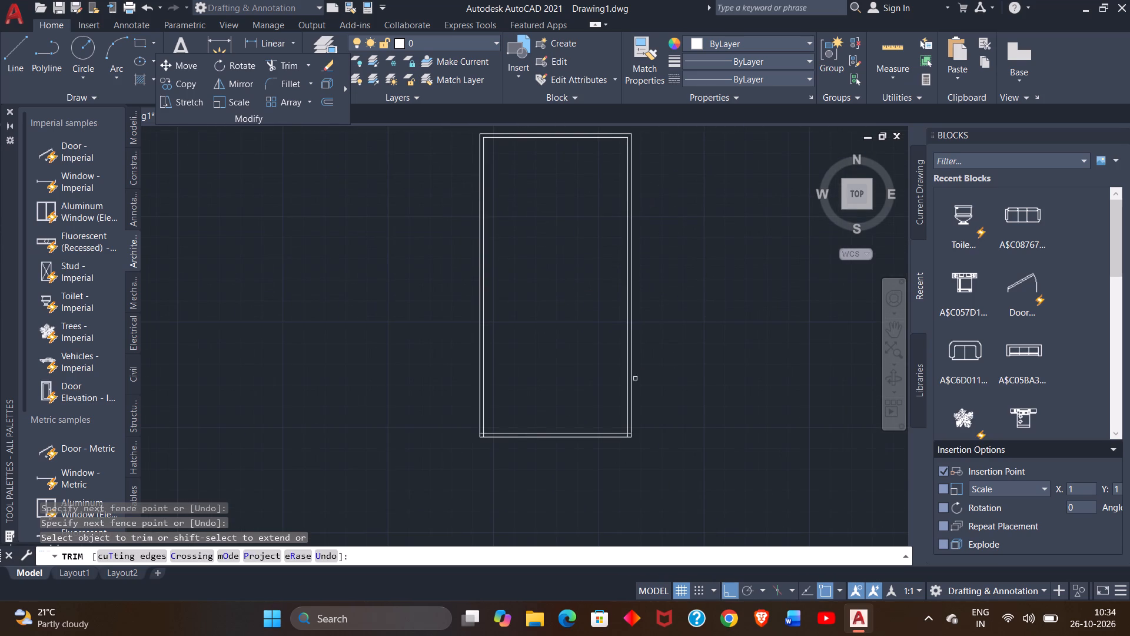
{"action": "scroll", "coordinate": [630, 442], "scroll_direction": "up", "scroll_amount": 5}
{"action": "scroll", "coordinate": [587, 386], "scroll_direction": "up", "scroll_amount": 2}
{"action": "left_click_drag", "start_coordinate": [608, 366], "coordinate": [594, 432]}
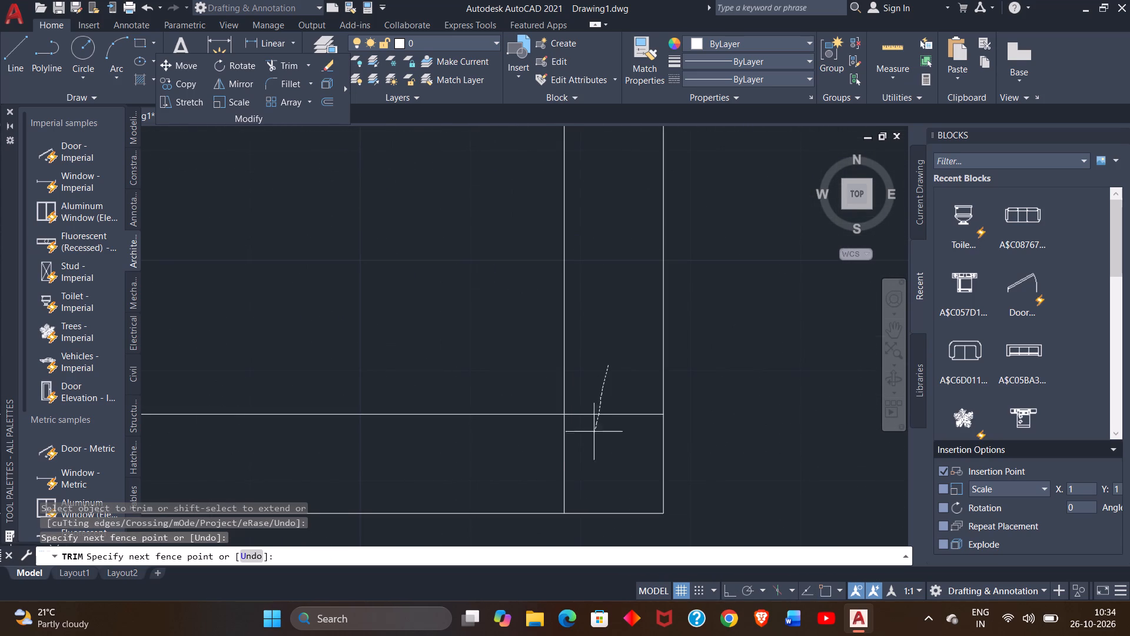
{"action": "left_click_drag", "start_coordinate": [594, 432], "coordinate": [540, 469]}
Trim the overlapping inner wall line ends at the outline's bottom-left corner and finish the Trim command.
{"action": "scroll", "coordinate": [477, 383], "scroll_direction": "down", "scroll_amount": 8}
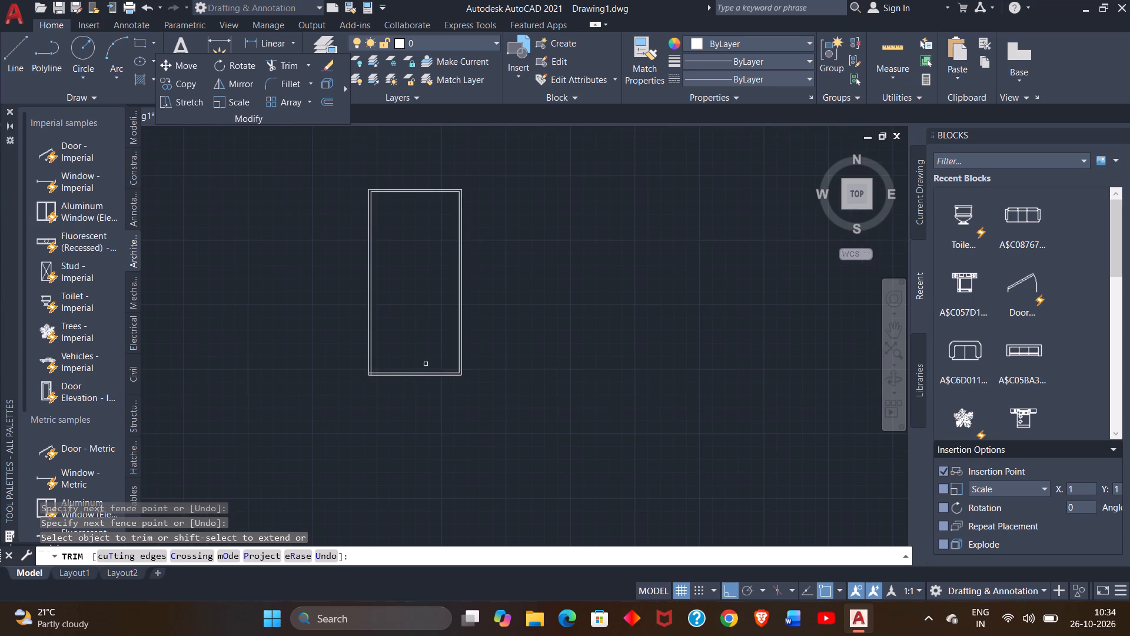
{"action": "scroll", "coordinate": [354, 376], "scroll_direction": "up", "scroll_amount": 5}
{"action": "scroll", "coordinate": [524, 350], "scroll_direction": "up", "scroll_amount": 4}
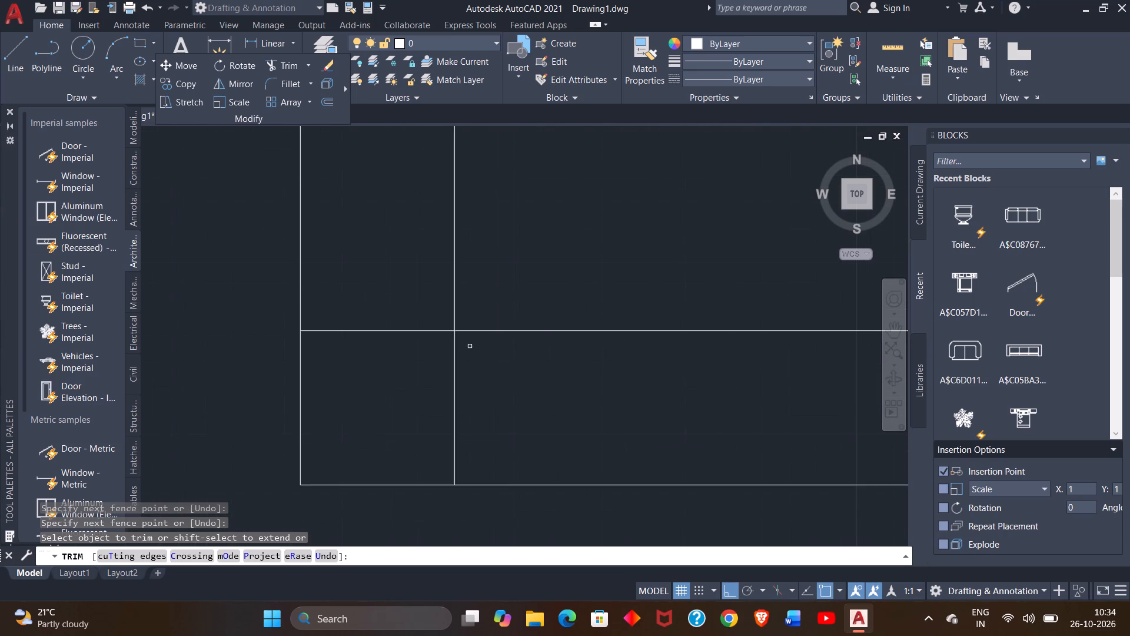
{"action": "left_click_drag", "start_coordinate": [358, 268], "coordinate": [510, 430]}
{"action": "scroll", "coordinate": [534, 242], "scroll_direction": "down", "scroll_amount": 4}
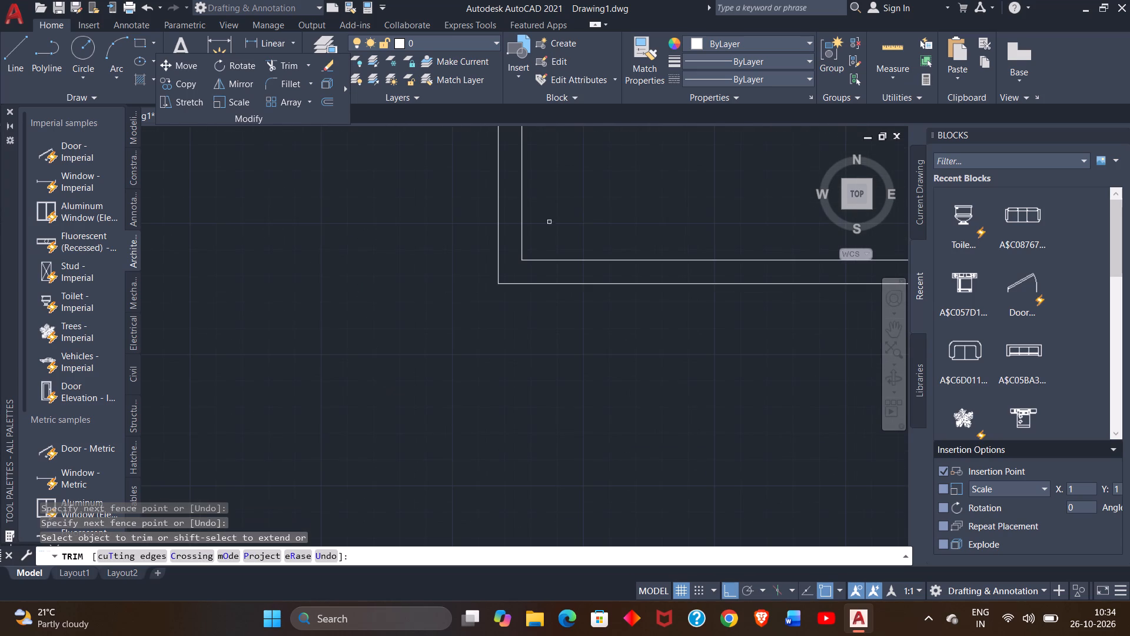
{"action": "middle_click_drag", "start_coordinate": [558, 206], "coordinate": [522, 386]}
{"action": "scroll", "coordinate": [525, 380], "scroll_direction": "down", "scroll_amount": 4}
{"action": "scroll", "coordinate": [549, 254], "scroll_direction": "down", "scroll_amount": 3}
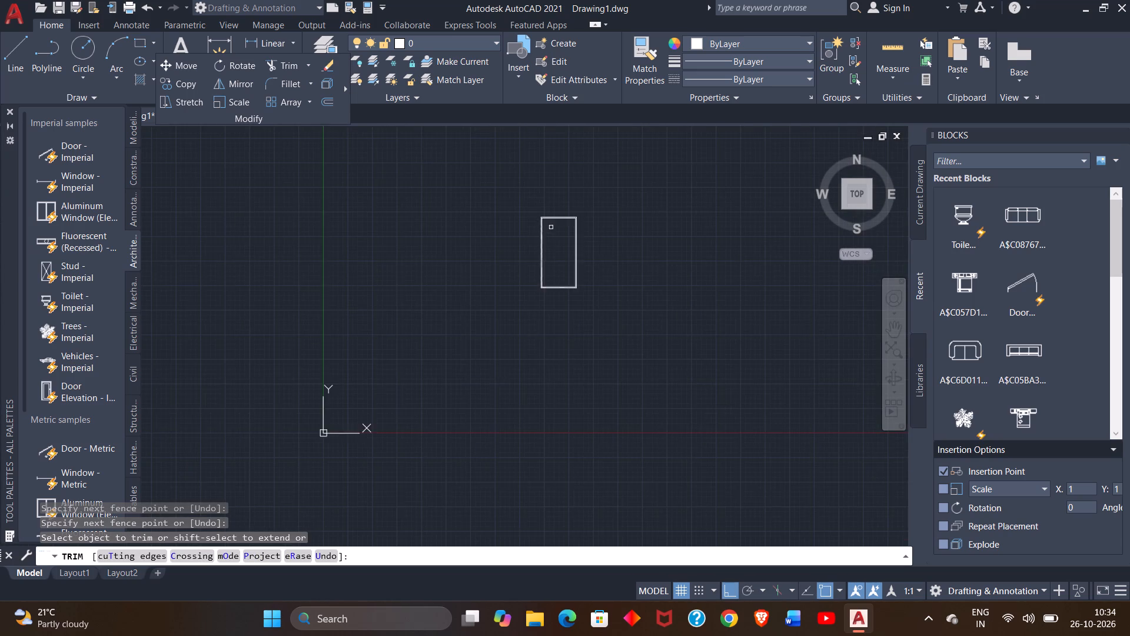
{"action": "scroll", "coordinate": [551, 227], "scroll_direction": "up", "scroll_amount": 4}
{"action": "right_click", "coordinate": [541, 272]}
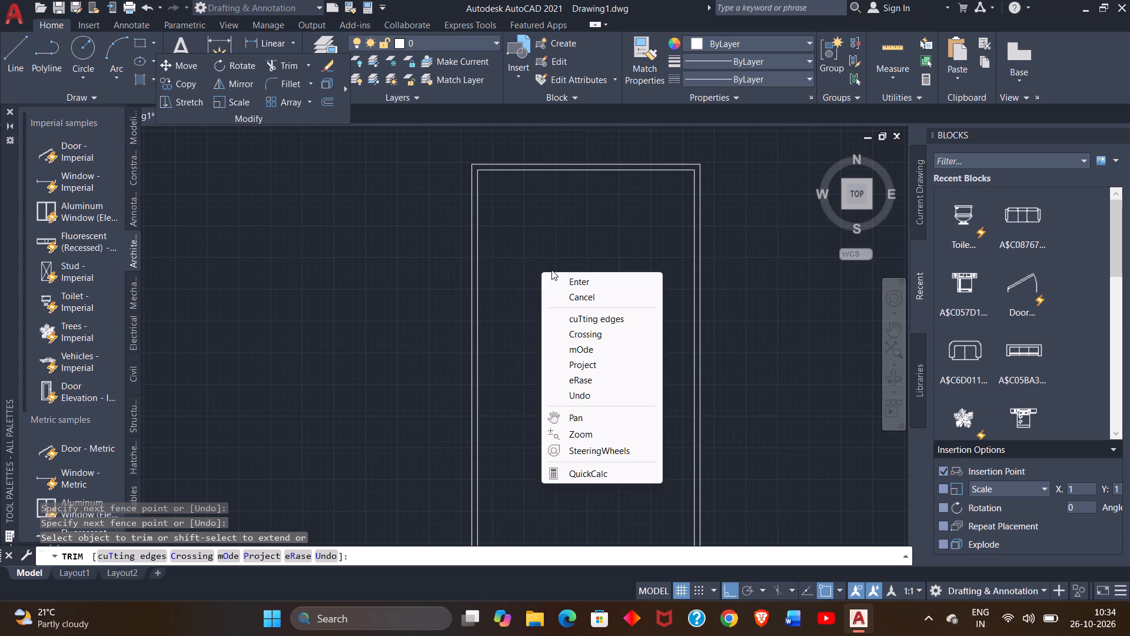
{"action": "left_click", "coordinate": [560, 277]}
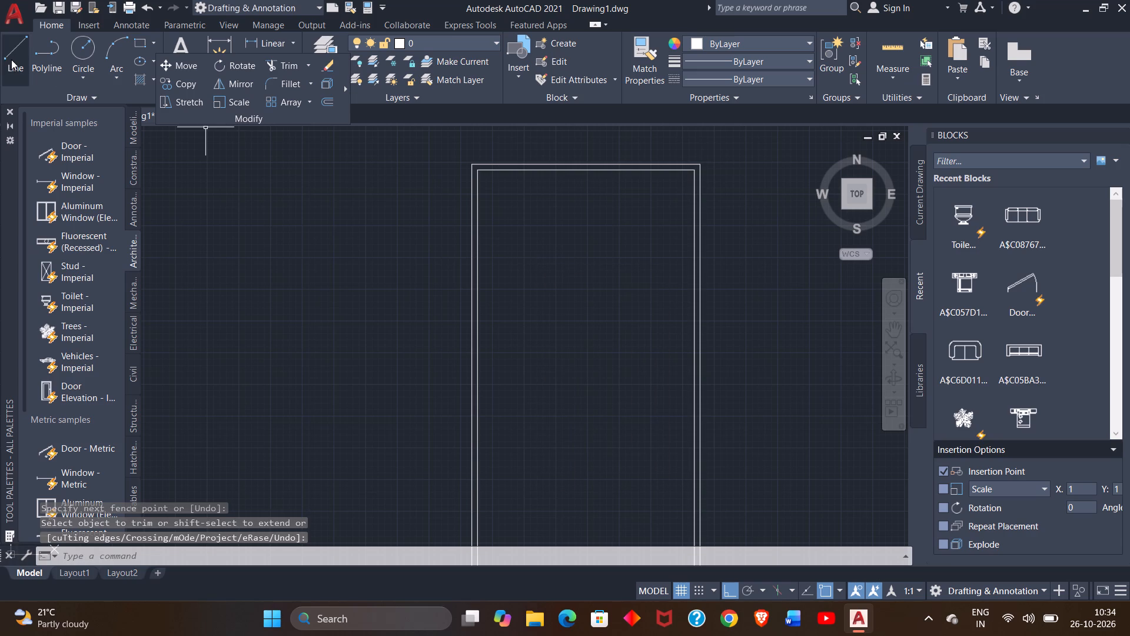
Start a line at the inner top-left wall corner and draw it 11'7" to the right along the inner top wall.
{"action": "left_click", "coordinate": [9, 57]}
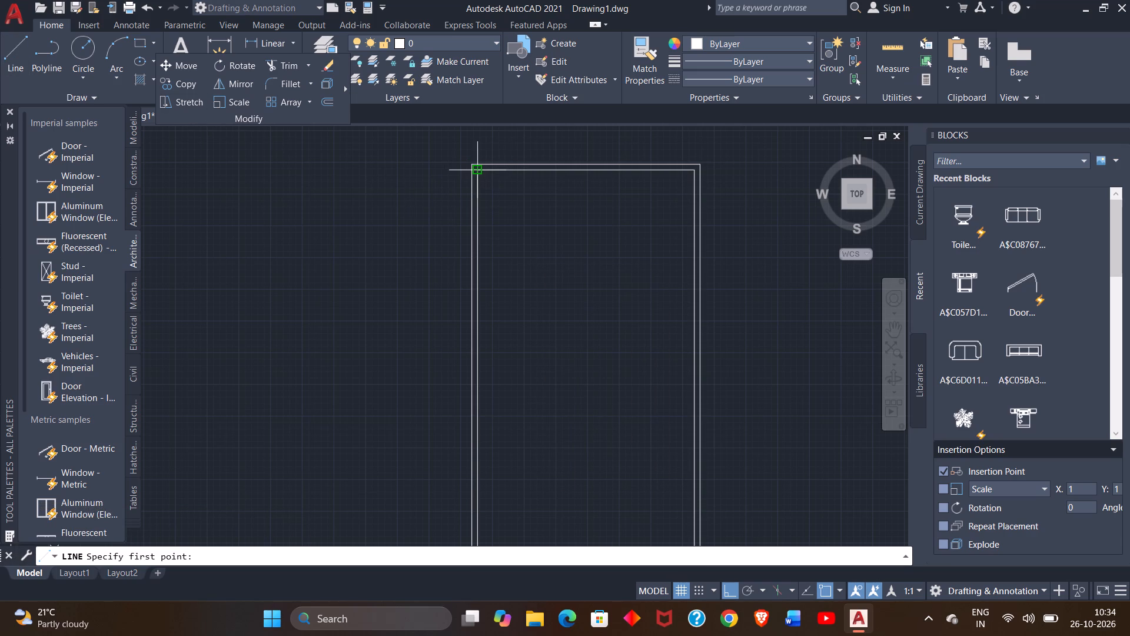
{"action": "scroll", "coordinate": [476, 170], "scroll_direction": "up", "scroll_amount": 3}
{"action": "left_click", "coordinate": [478, 176]}
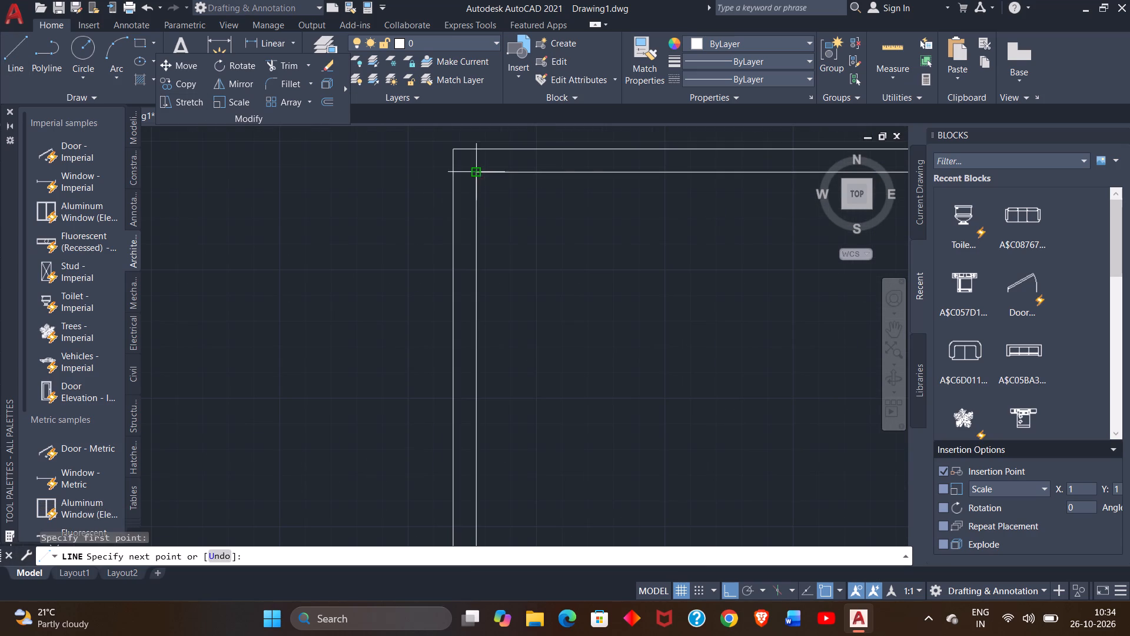
{"action": "scroll", "coordinate": [625, 177], "scroll_direction": "down", "scroll_amount": 2}
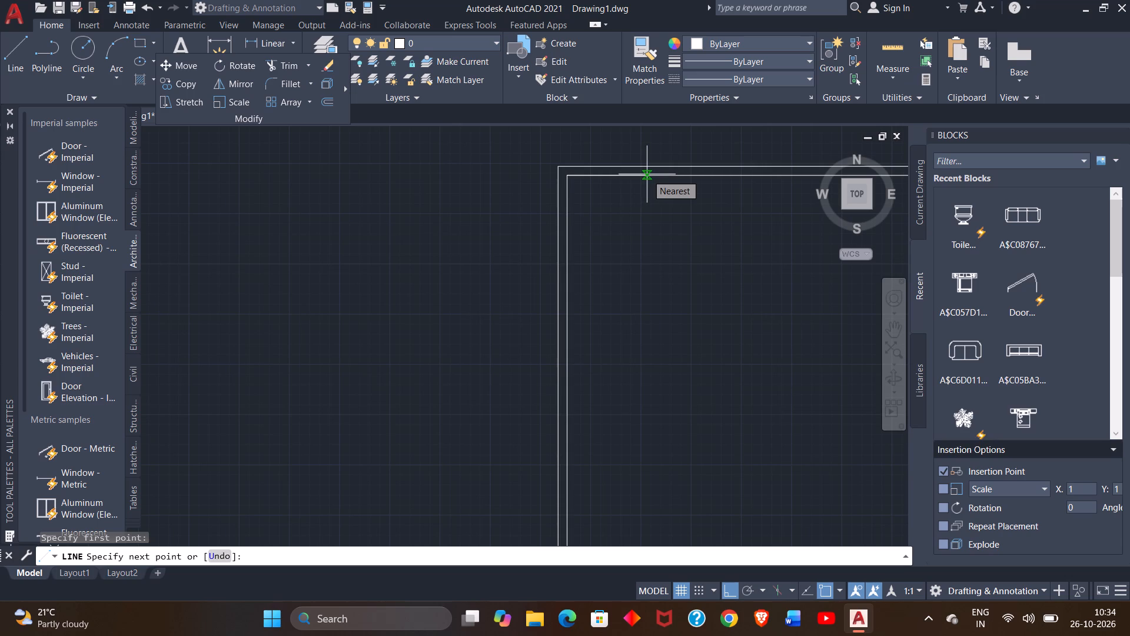
{"action": "scroll", "coordinate": [647, 174], "scroll_direction": "up", "scroll_amount": 1}
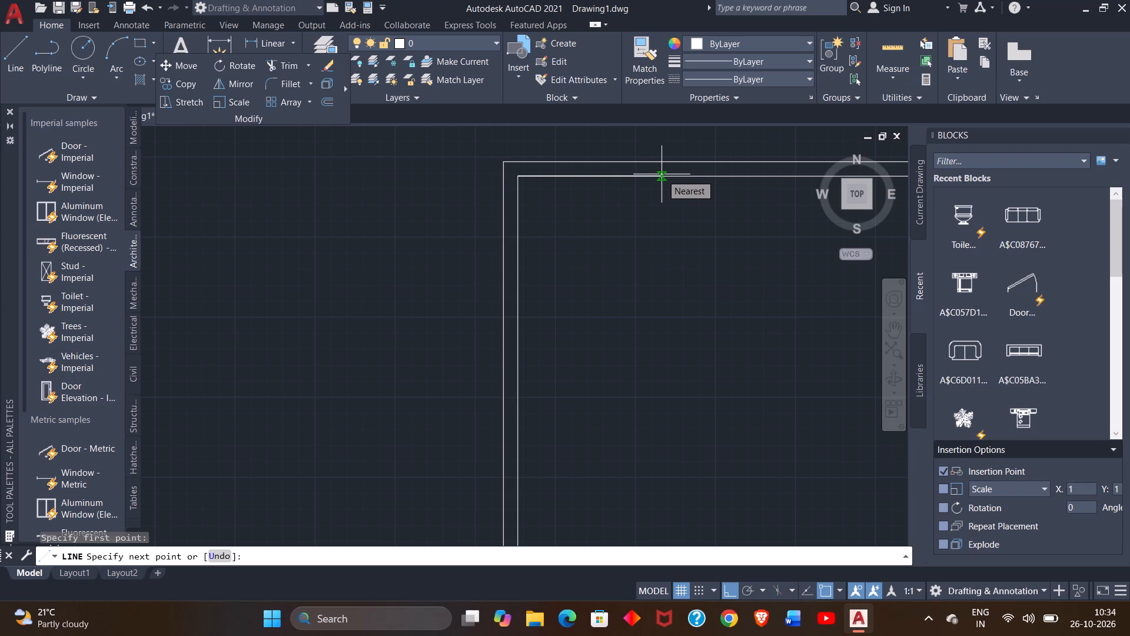
{"action": "scroll", "coordinate": [662, 174], "scroll_direction": "up", "scroll_amount": 2}
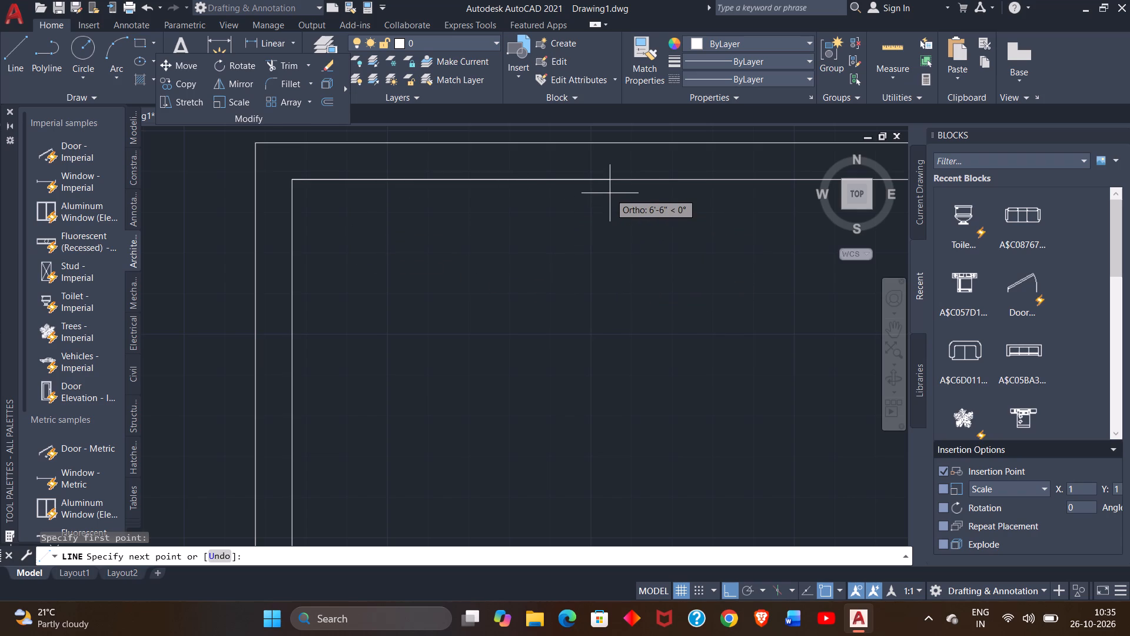
{"action": "type", "text": "11'7"}
{"action": "key", "text": "shift+quotedbl"}
{"action": "key", "text": "Return"}
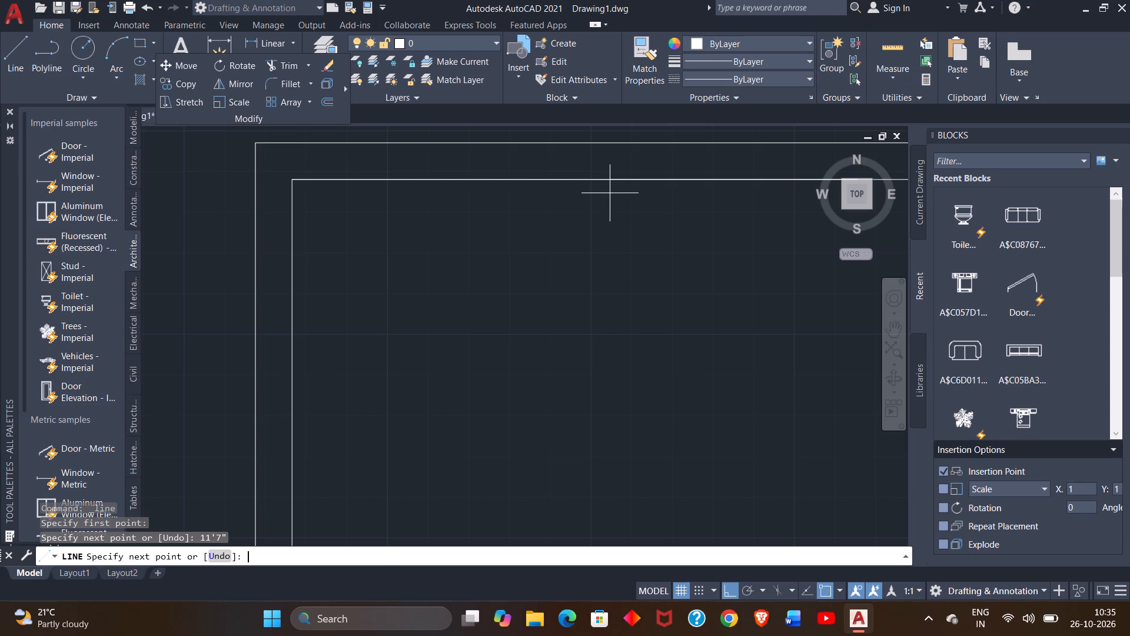
Continue the line 13' down and back perpendicular to the inner left wall to enclose the top-left room.
{"action": "scroll", "coordinate": [630, 312], "scroll_direction": "down", "scroll_amount": 5}
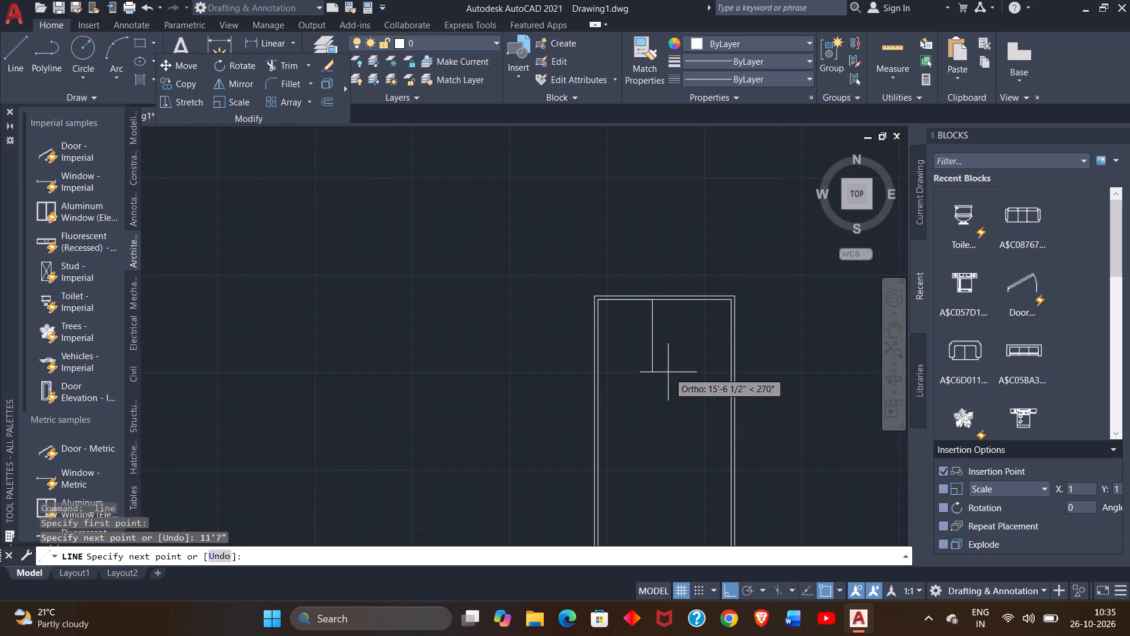
{"action": "scroll", "coordinate": [662, 369], "scroll_direction": "up", "scroll_amount": 4}
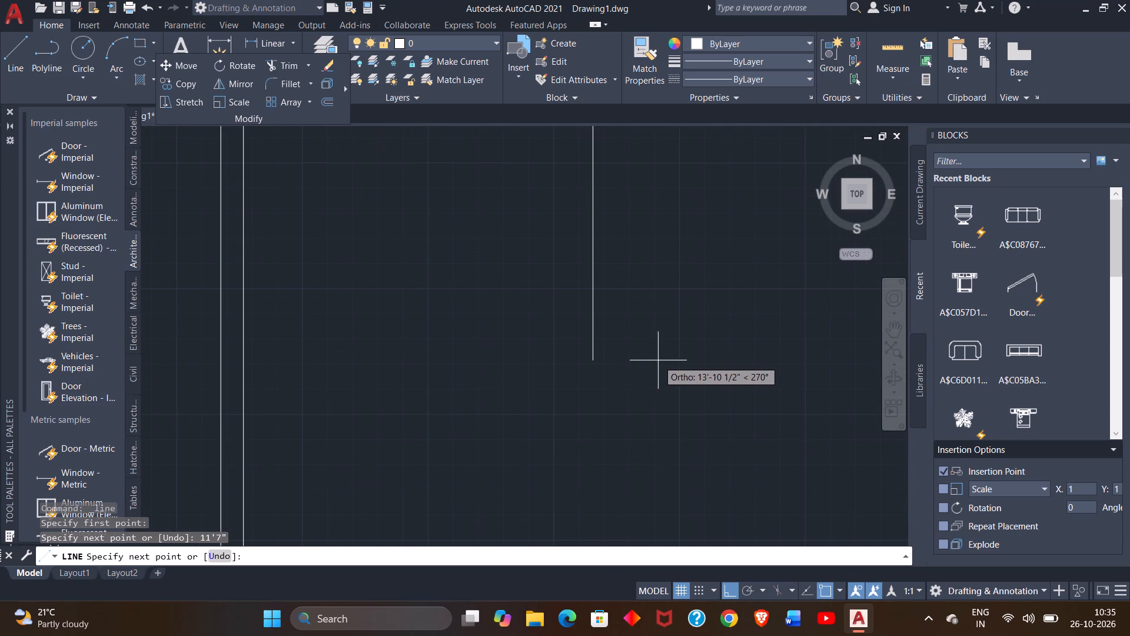
{"action": "type", "text": "13'"}
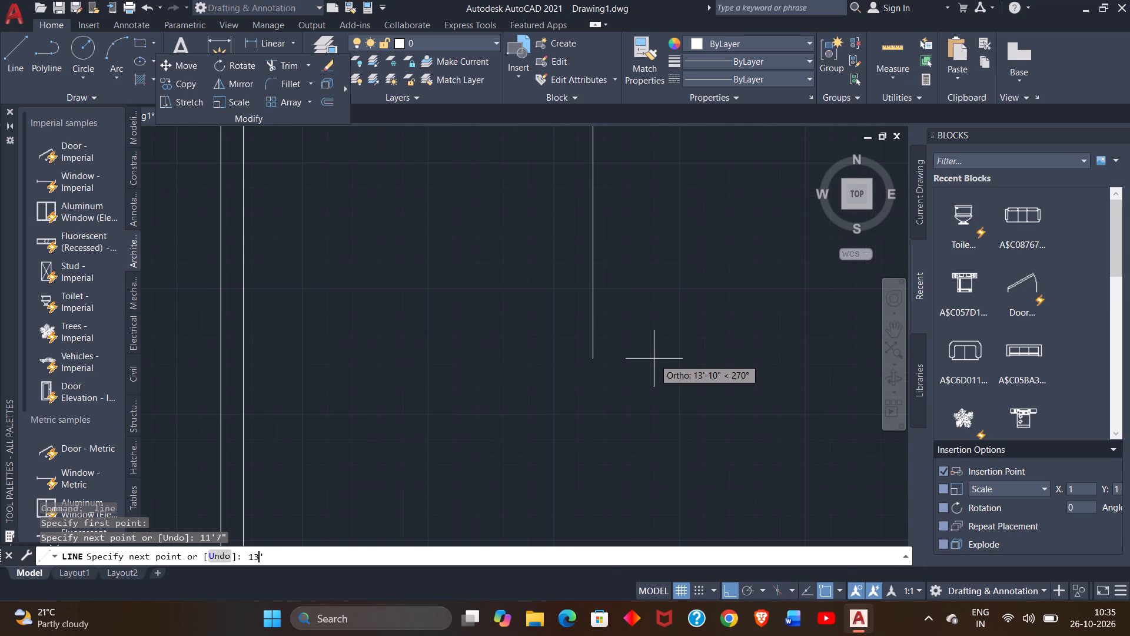
{"action": "key", "text": "Return"}
{"action": "scroll", "coordinate": [541, 366], "scroll_direction": "down", "scroll_amount": 3}
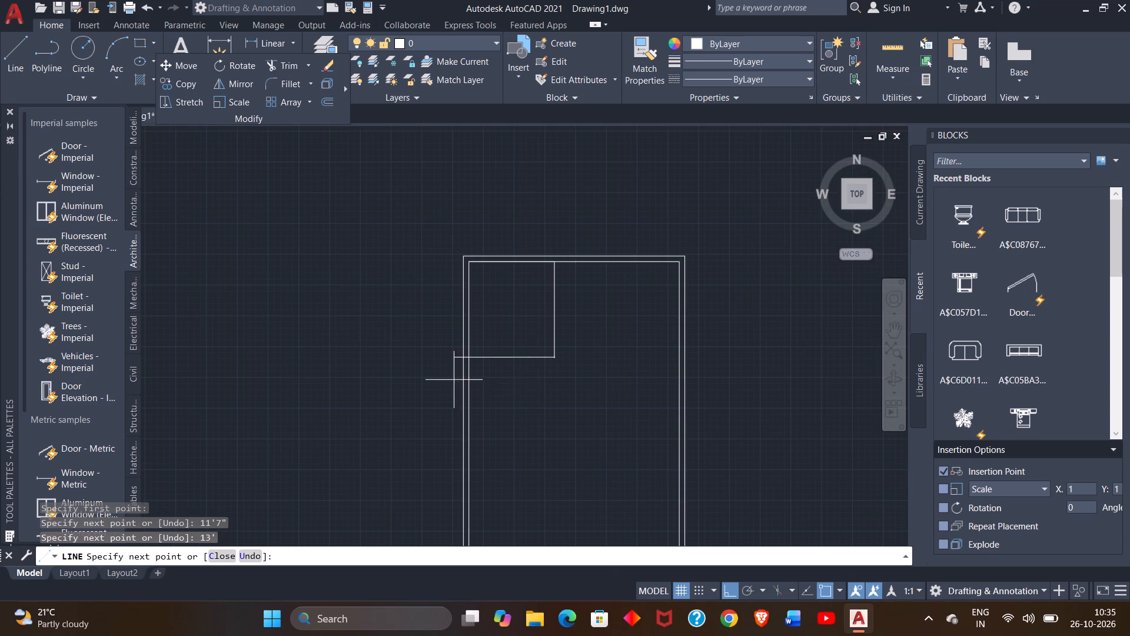
{"action": "scroll", "coordinate": [467, 360], "scroll_direction": "up", "scroll_amount": 3}
{"action": "left_click", "coordinate": [468, 352]}
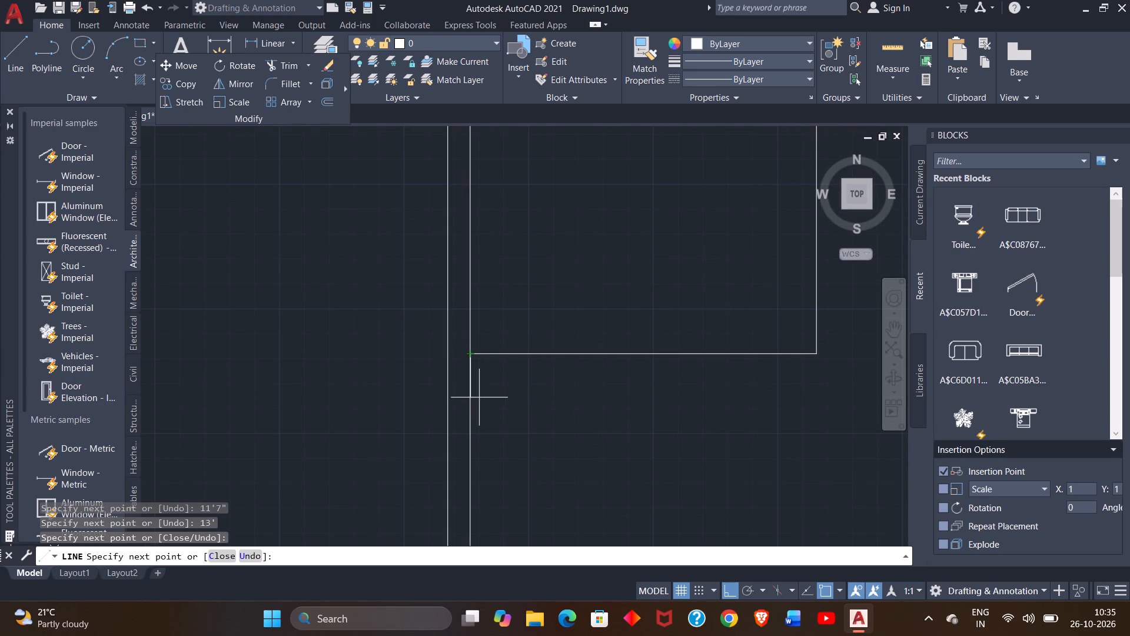
Draw the lower face of the room's bottom wall 9" below it, running right to 9" beyond the room's right side.
{"action": "scroll", "coordinate": [481, 399], "scroll_direction": "up", "scroll_amount": 1}
{"action": "key", "text": "9"}
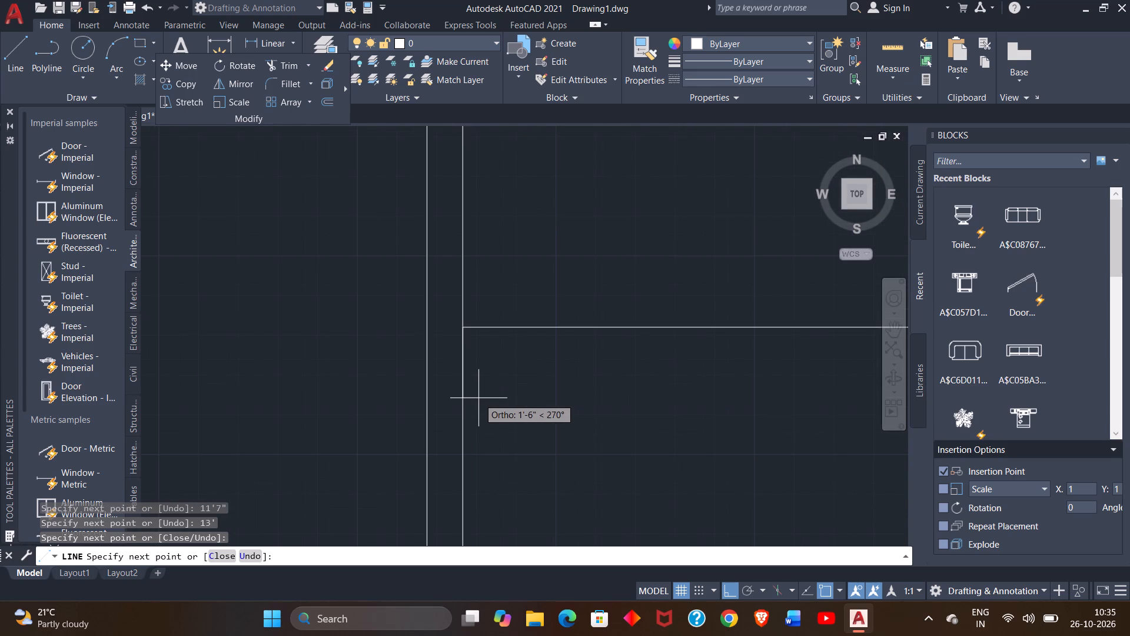
{"action": "key", "text": "shift+quotedbl"}
{"action": "key", "text": "Return"}
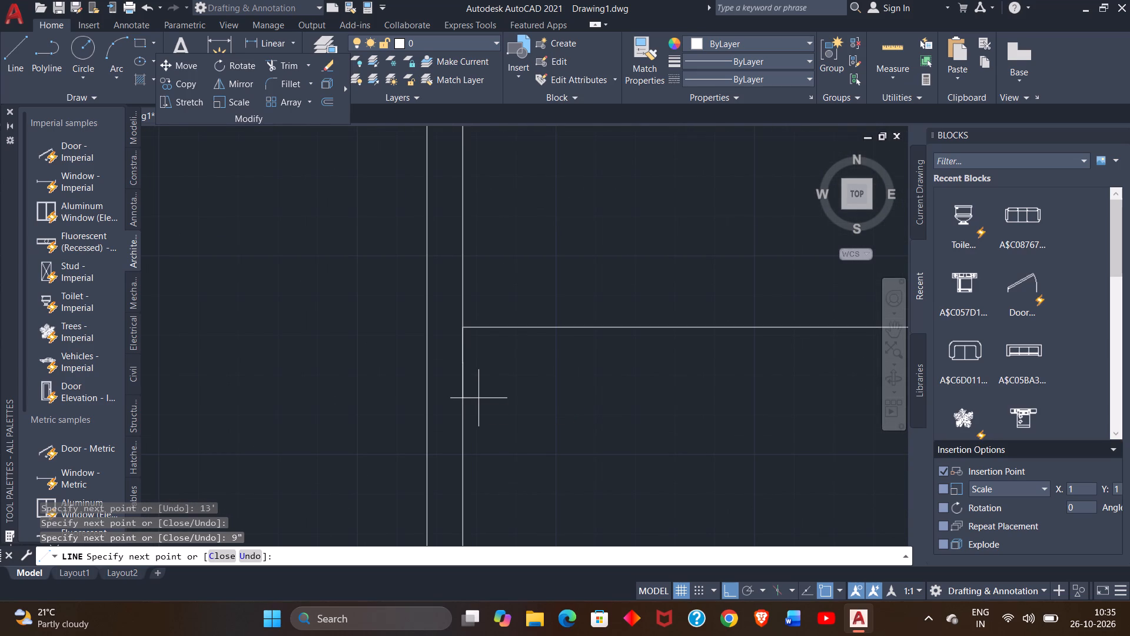
{"action": "scroll", "coordinate": [630, 415], "scroll_direction": "down", "scroll_amount": 3}
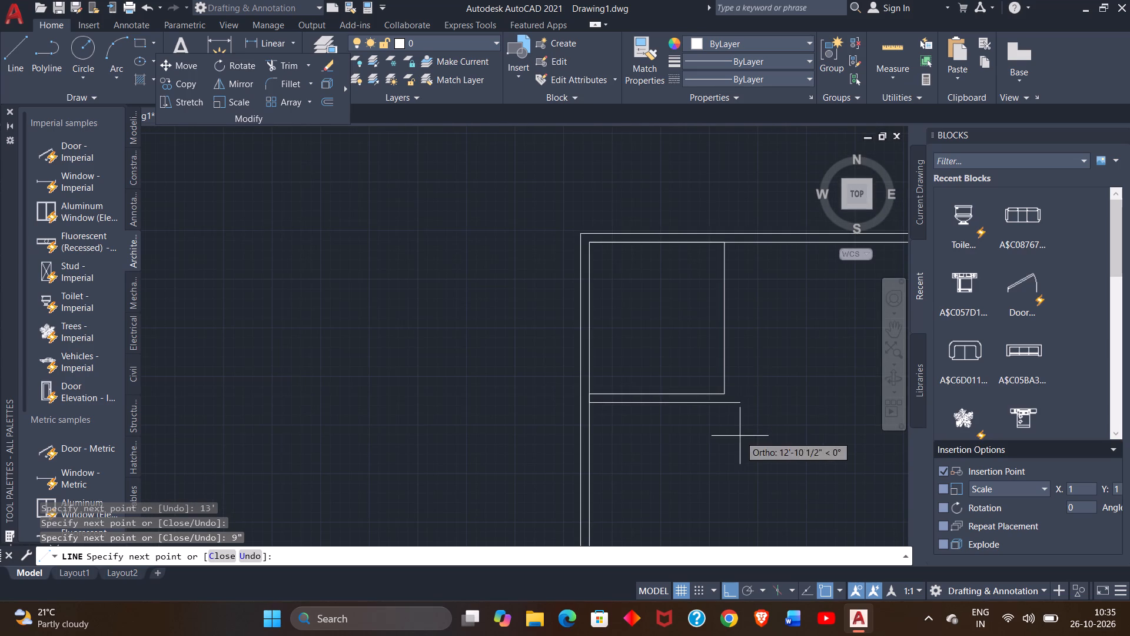
{"action": "middle_click_drag", "start_coordinate": [740, 436], "coordinate": [589, 439]}
{"action": "scroll", "coordinate": [588, 411], "scroll_direction": "up", "scroll_amount": 4}
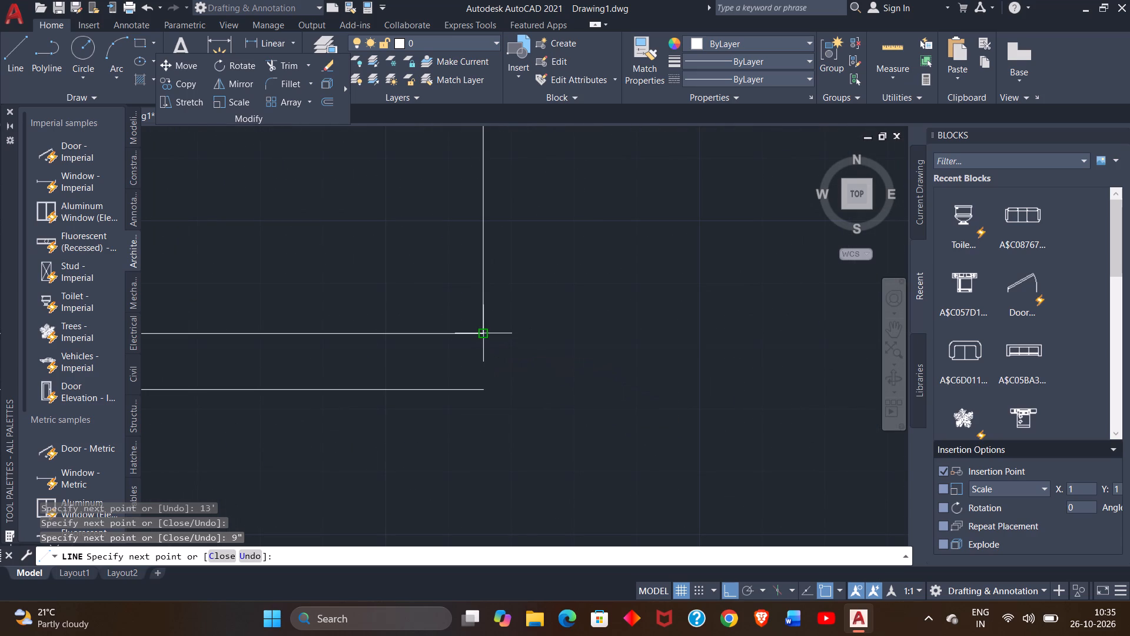
{"action": "left_click", "coordinate": [481, 391]}
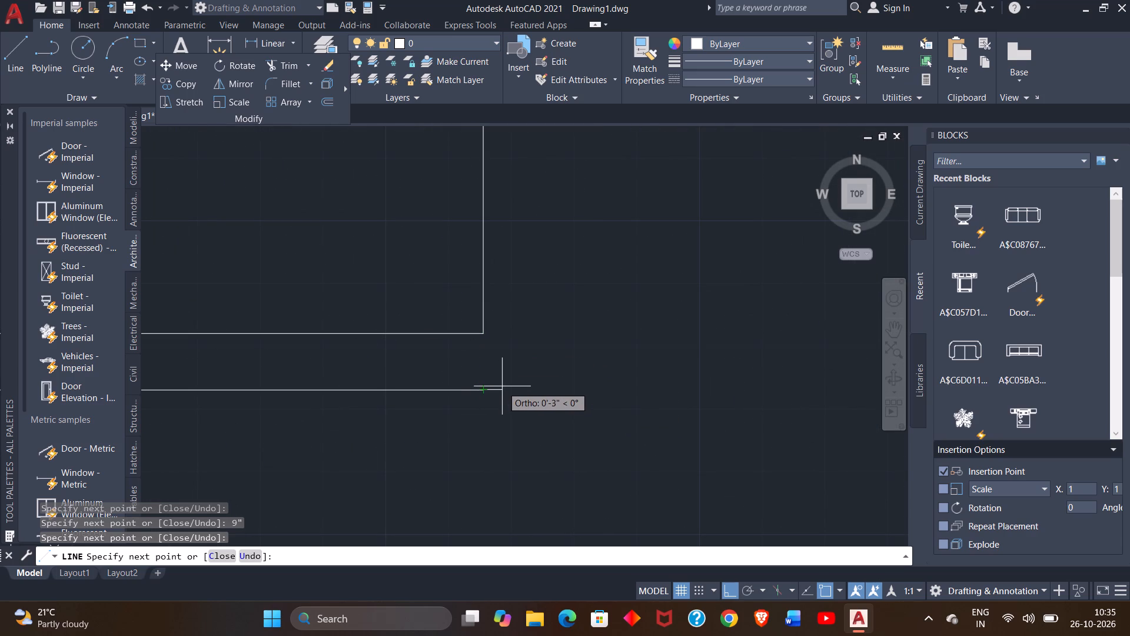
{"action": "key", "text": "9"}
{"action": "key", "text": "shift+quotedbl"}
{"action": "key", "text": "Return"}
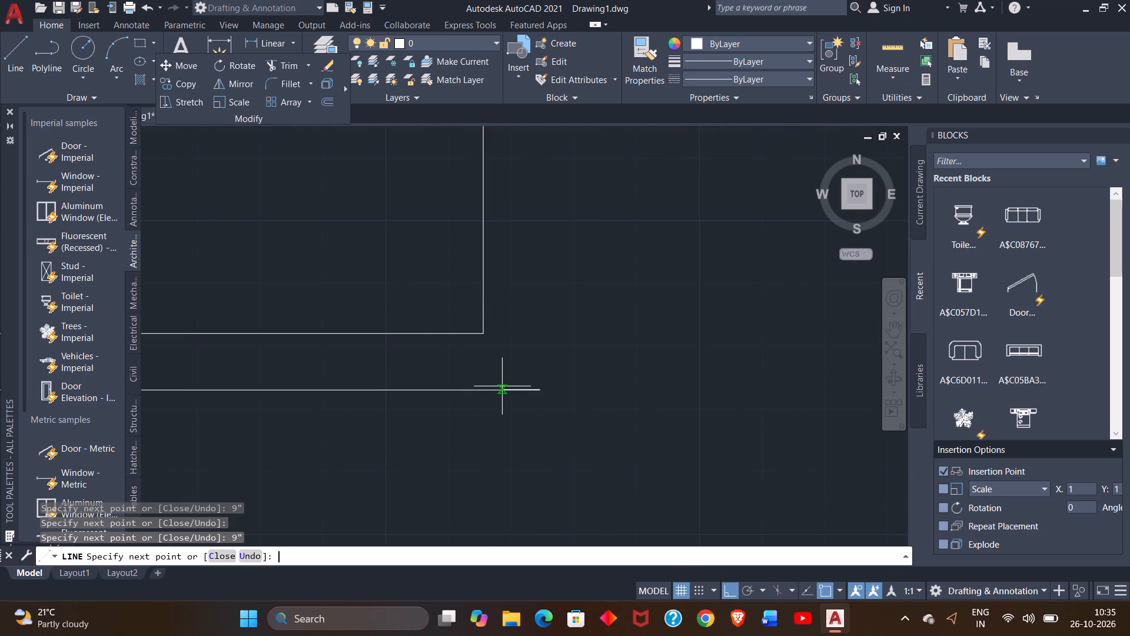
Continue the line straight up to the inner top wall to form the outer face of the room's right partition.
{"action": "scroll", "coordinate": [448, 179], "scroll_direction": "down", "scroll_amount": 3}
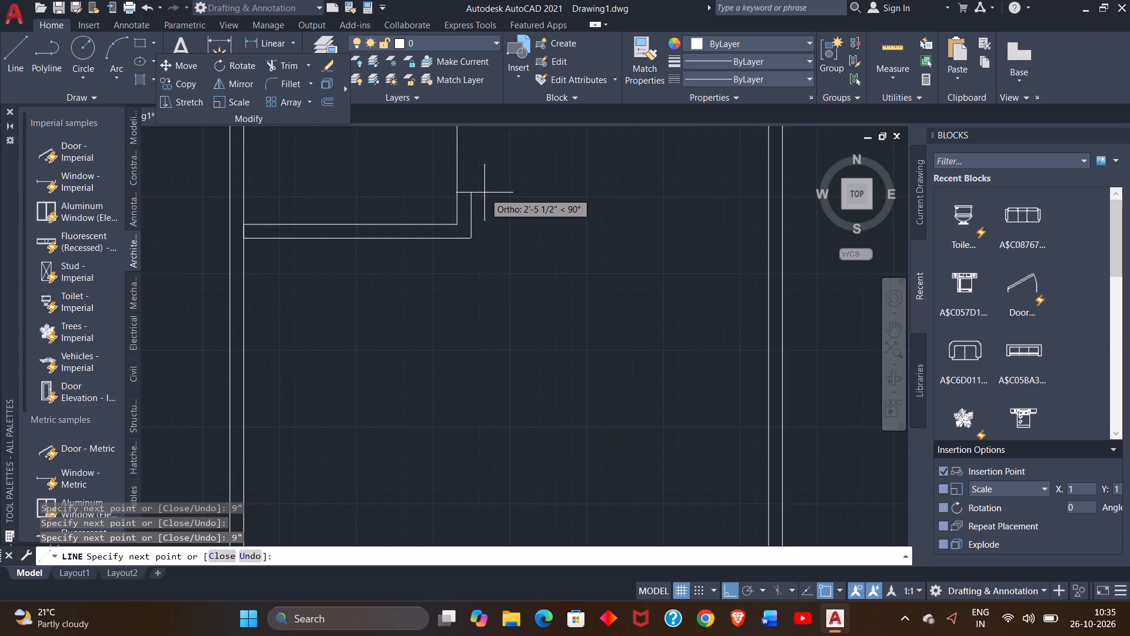
{"action": "middle_click_drag", "start_coordinate": [484, 193], "coordinate": [477, 326]}
{"action": "middle_click_drag", "start_coordinate": [477, 204], "coordinate": [489, 380]}
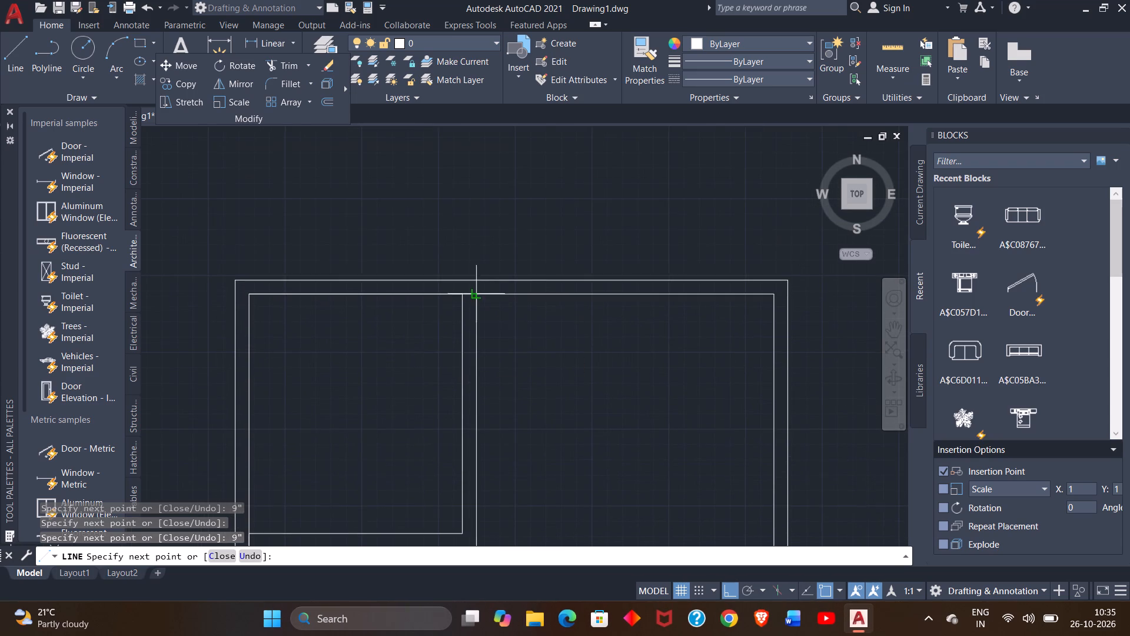
{"action": "scroll", "coordinate": [477, 287], "scroll_direction": "up", "scroll_amount": 2}
{"action": "left_click", "coordinate": [474, 302]}
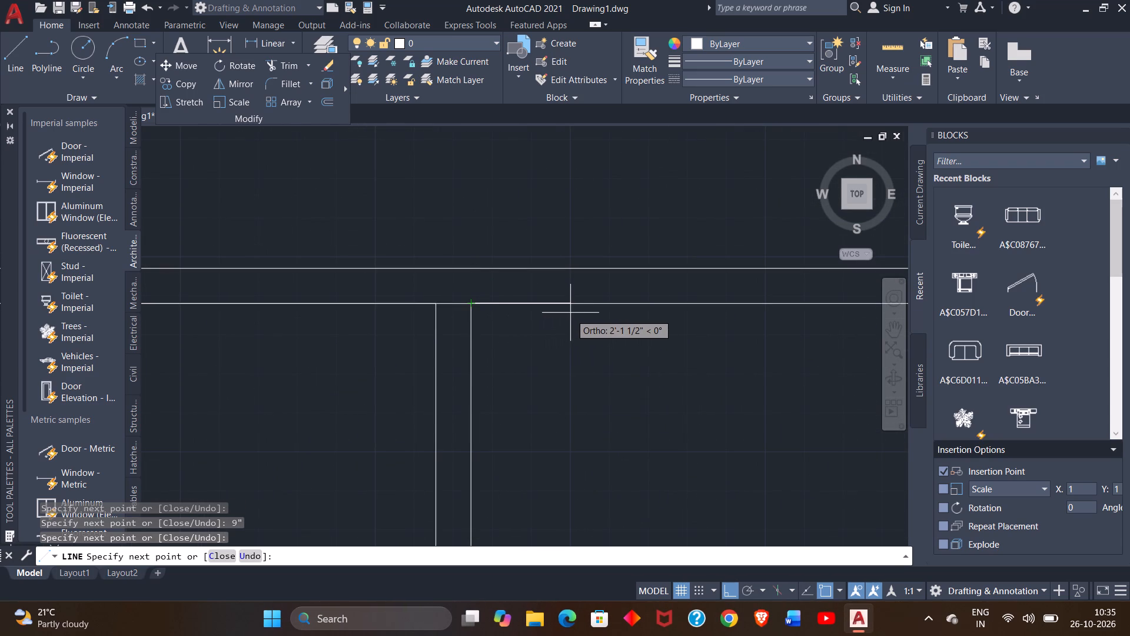
Outline the adjoining small room from the partition's top: 5'4" right, 4'11" down, and back to the partition.
{"action": "type", "text": "5'4\""}
{"action": "key", "text": "Return"}
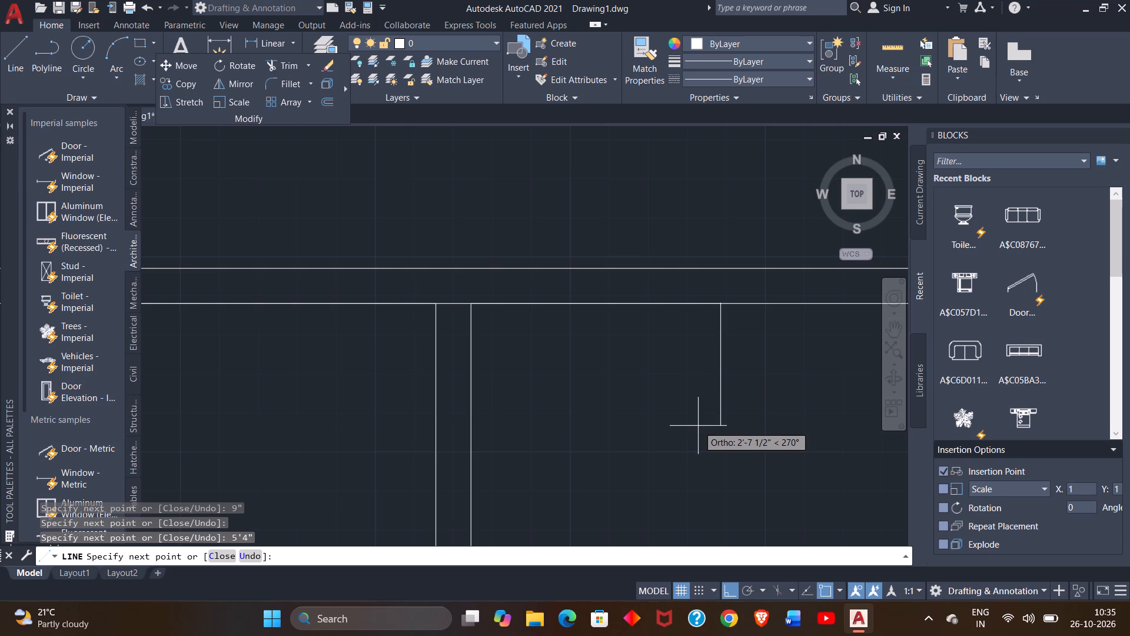
{"action": "scroll", "coordinate": [698, 426], "scroll_direction": "down", "scroll_amount": 4}
{"action": "scroll", "coordinate": [698, 426], "scroll_direction": "up", "scroll_amount": 1}
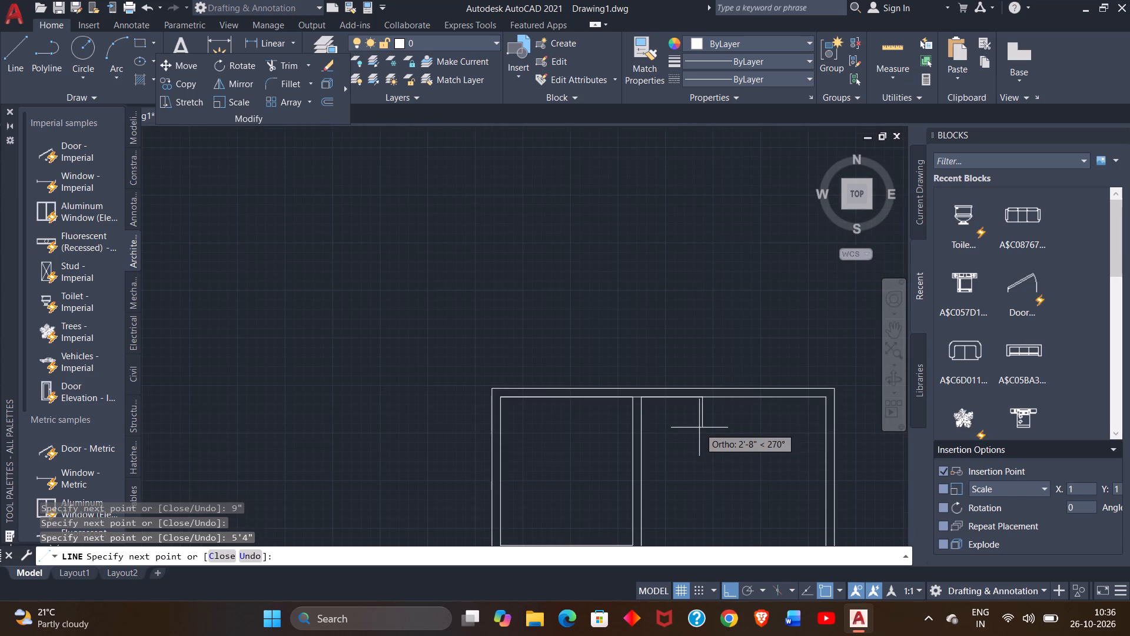
{"action": "scroll", "coordinate": [699, 428], "scroll_direction": "up", "scroll_amount": 1}
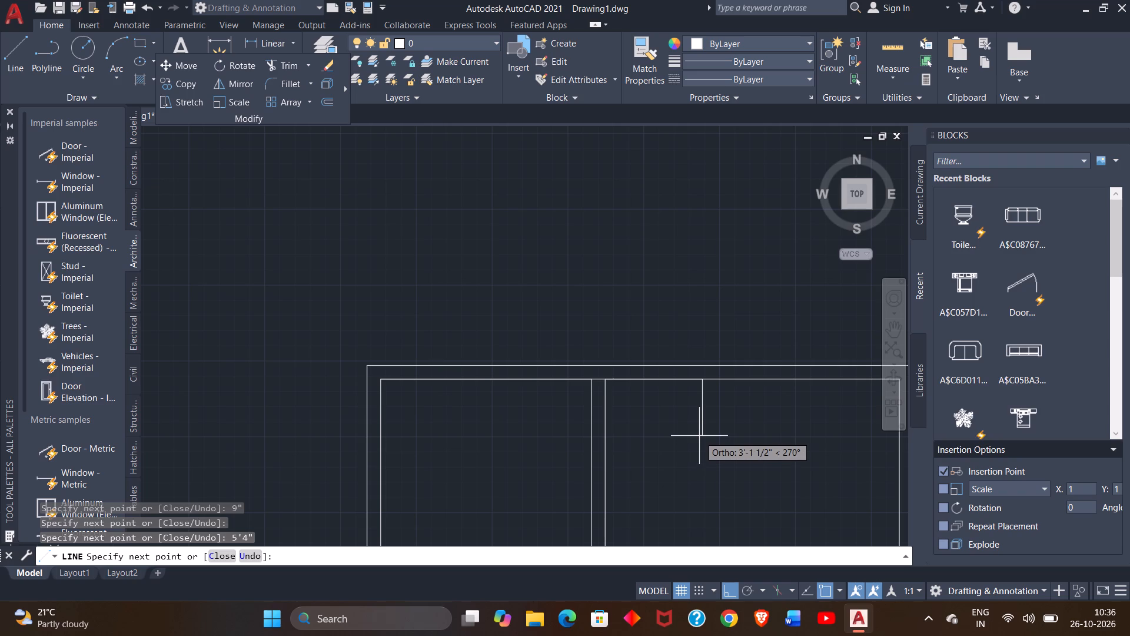
{"action": "type", "text": "4'11"}
{"action": "key", "text": "shift+quotedbl"}
{"action": "key", "text": "Return"}
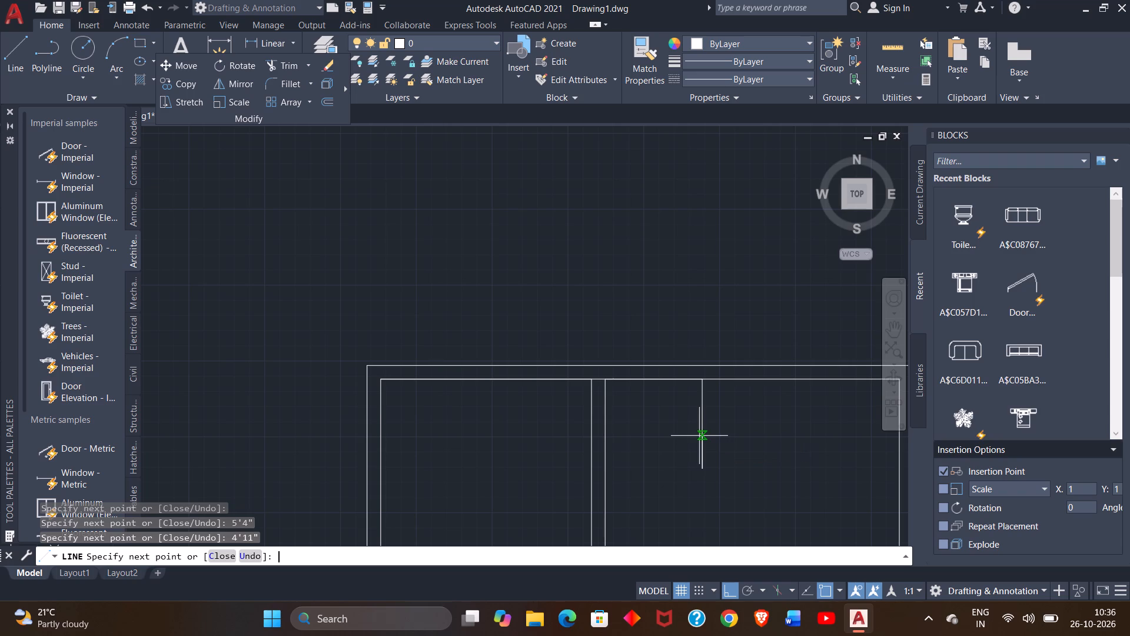
{"action": "left_click", "coordinate": [602, 465]}
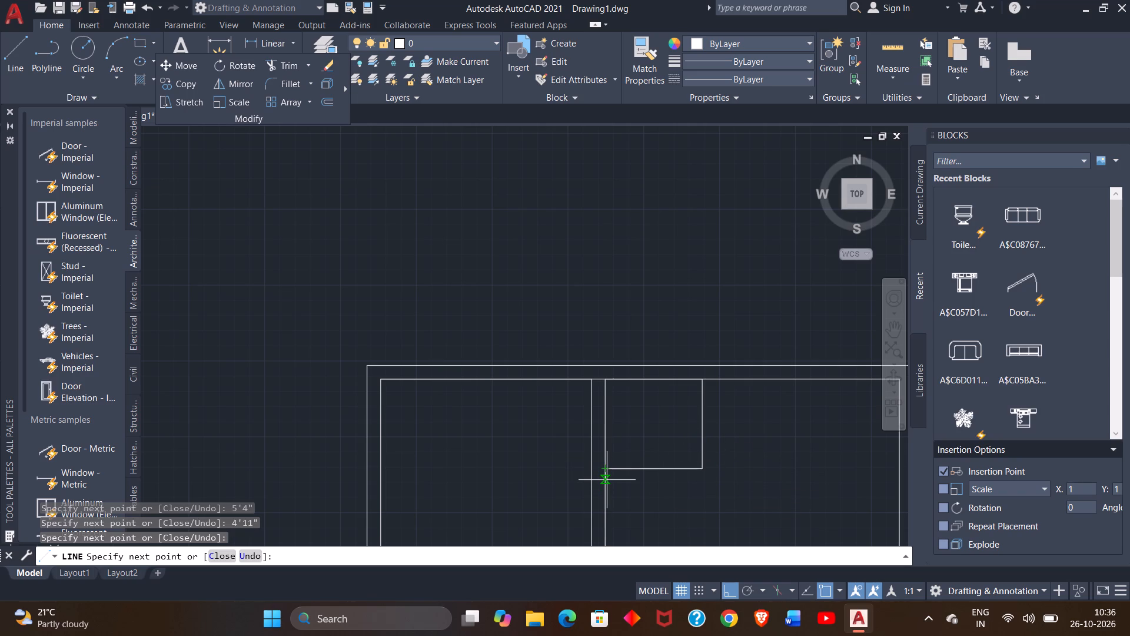
Draw the small room's outer wall faces: 9" down the partition, right to 9" beyond the room's right side, and up to the inner top wall.
{"action": "type", "text": "9\""}
{"action": "key", "text": "Return"}
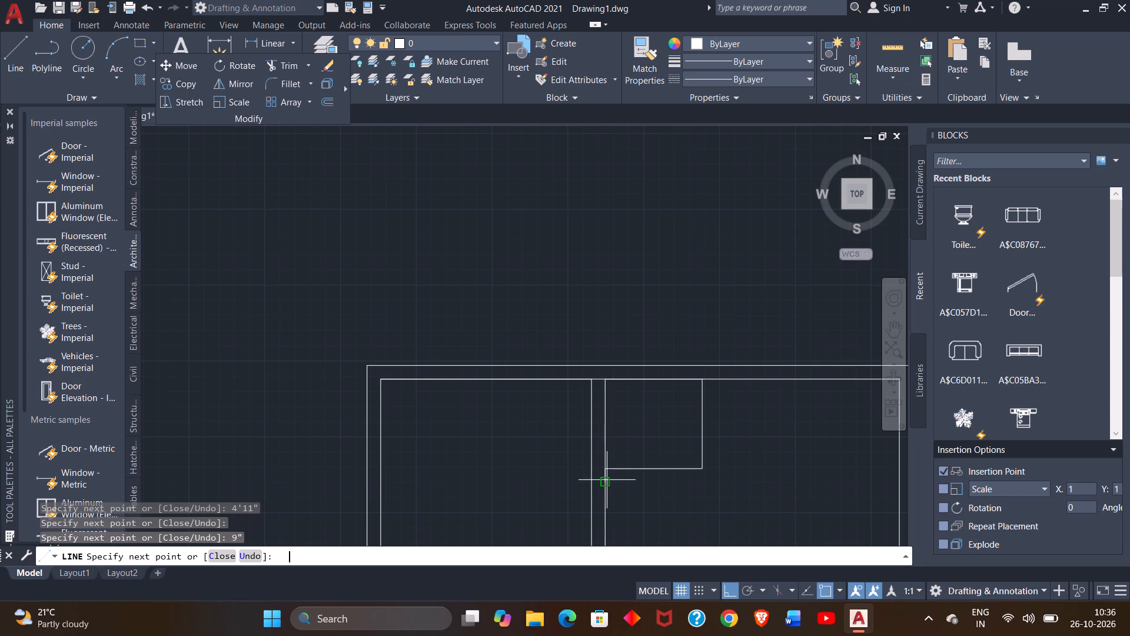
{"action": "scroll", "coordinate": [716, 466], "scroll_direction": "up", "scroll_amount": 4}
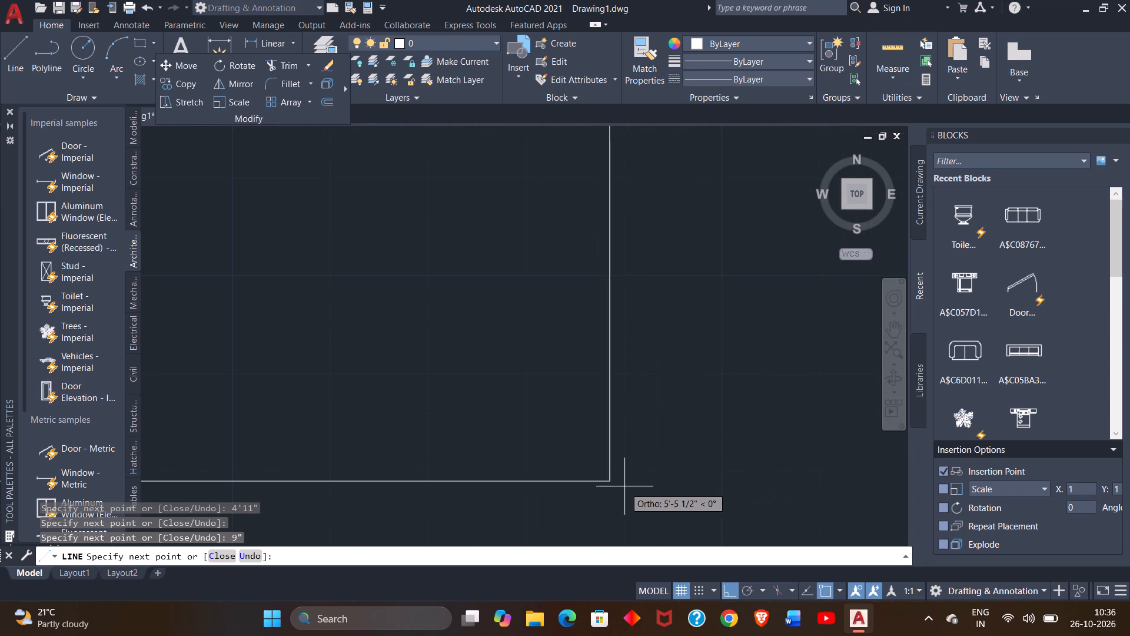
{"action": "scroll", "coordinate": [624, 483], "scroll_direction": "down", "scroll_amount": 3}
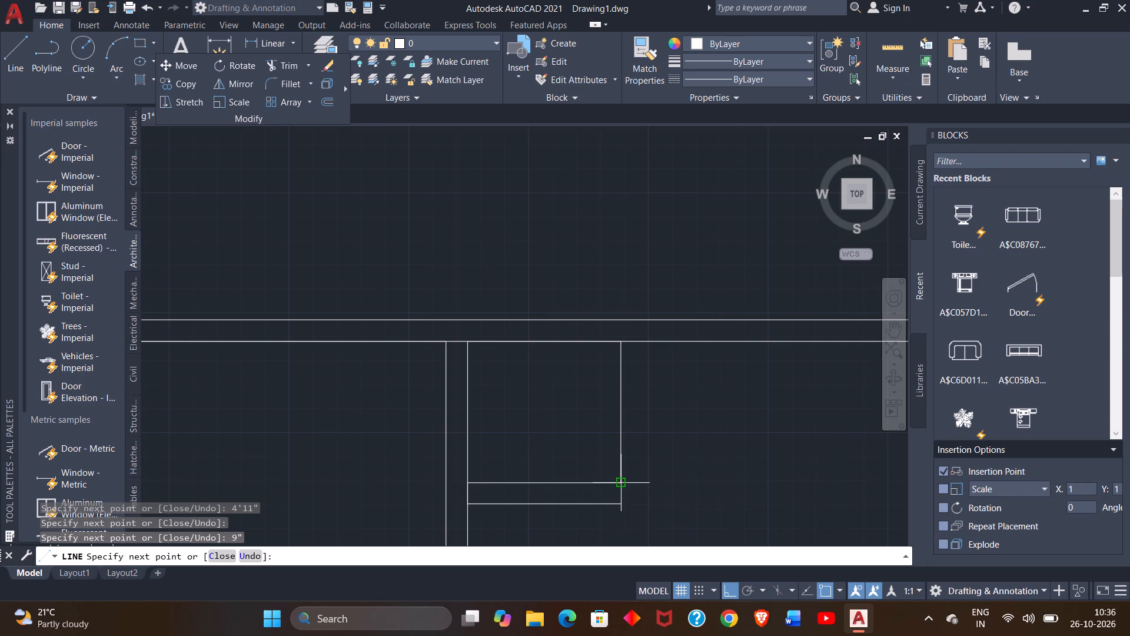
{"action": "left_click", "coordinate": [620, 505]}
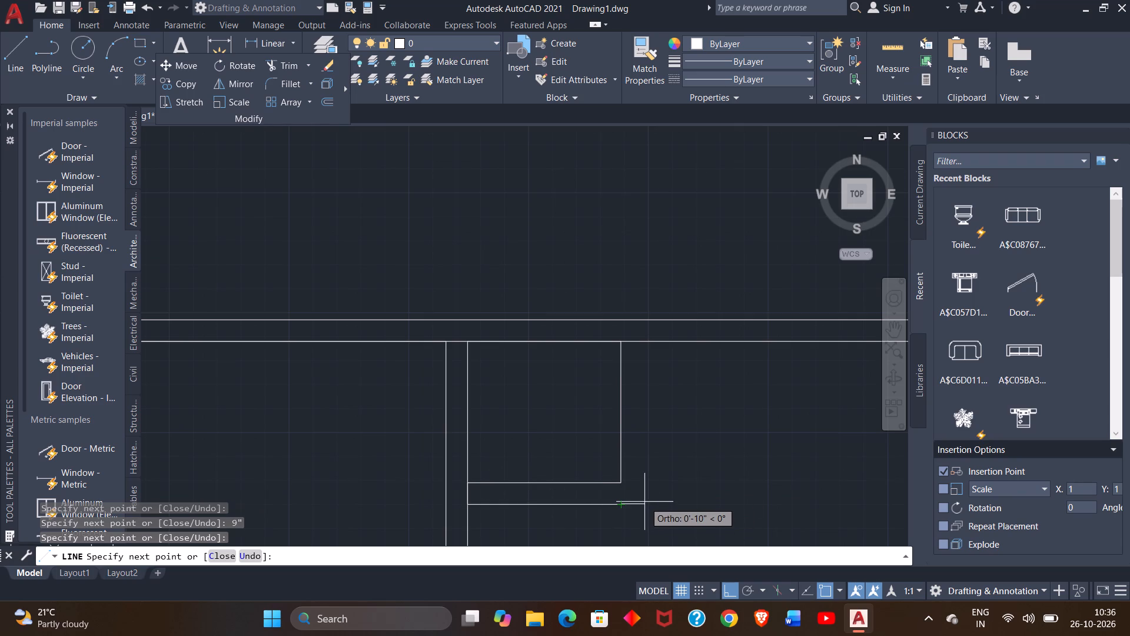
{"action": "key", "text": "9"}
{"action": "key", "text": "shift+quotedbl"}
{"action": "key", "text": "Return"}
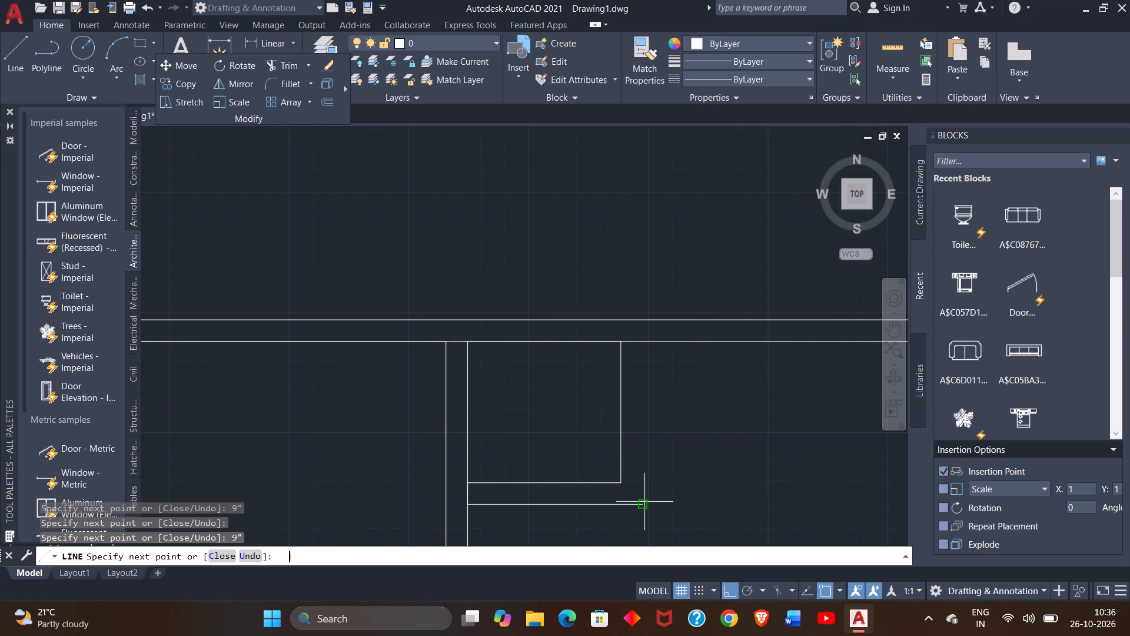
{"action": "left_click", "coordinate": [644, 343]}
{"action": "right_click", "coordinate": [643, 343]}
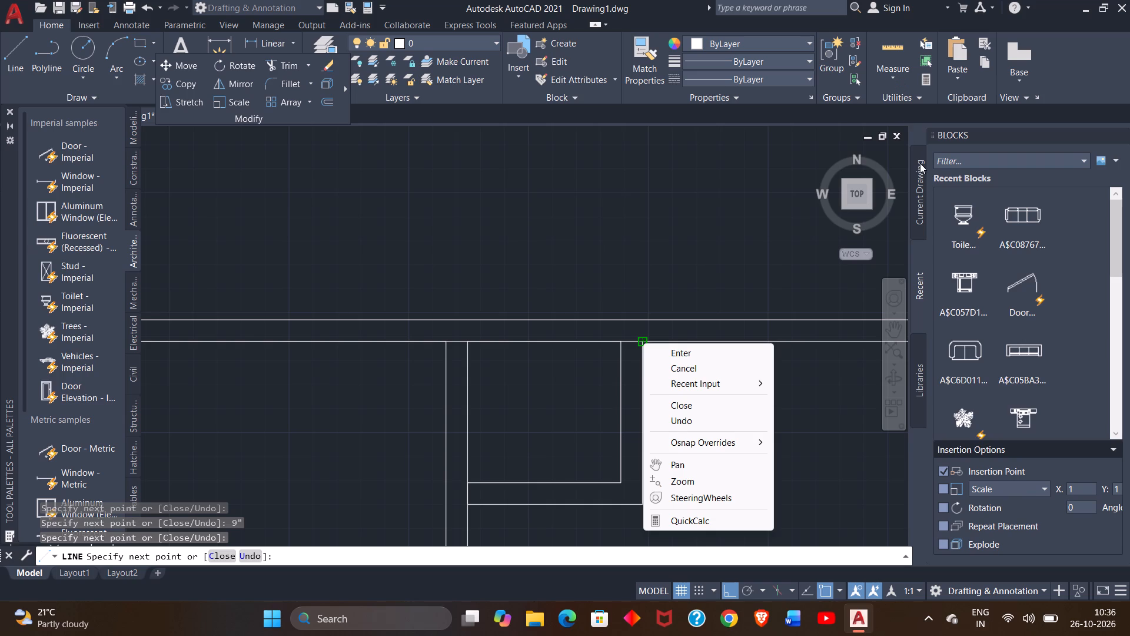
Minimize the drawing window and launch Fuji from the desktop.
{"action": "left_click", "coordinate": [1085, 11]}
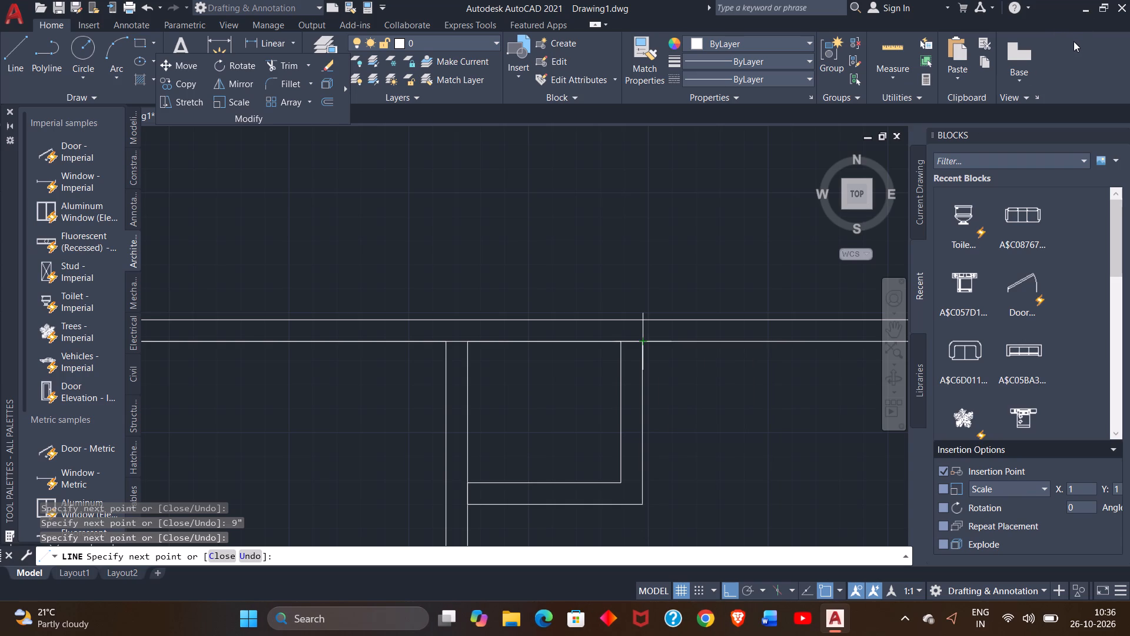
{"action": "left_click", "coordinate": [1081, 14]}
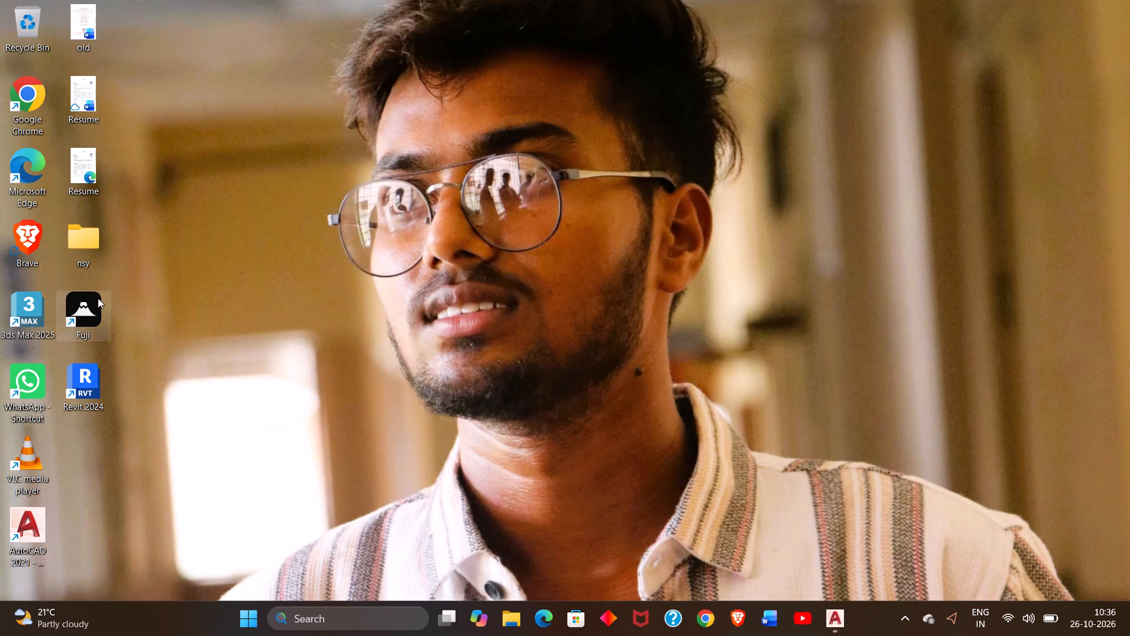
{"action": "double_click", "coordinate": [87, 299]}
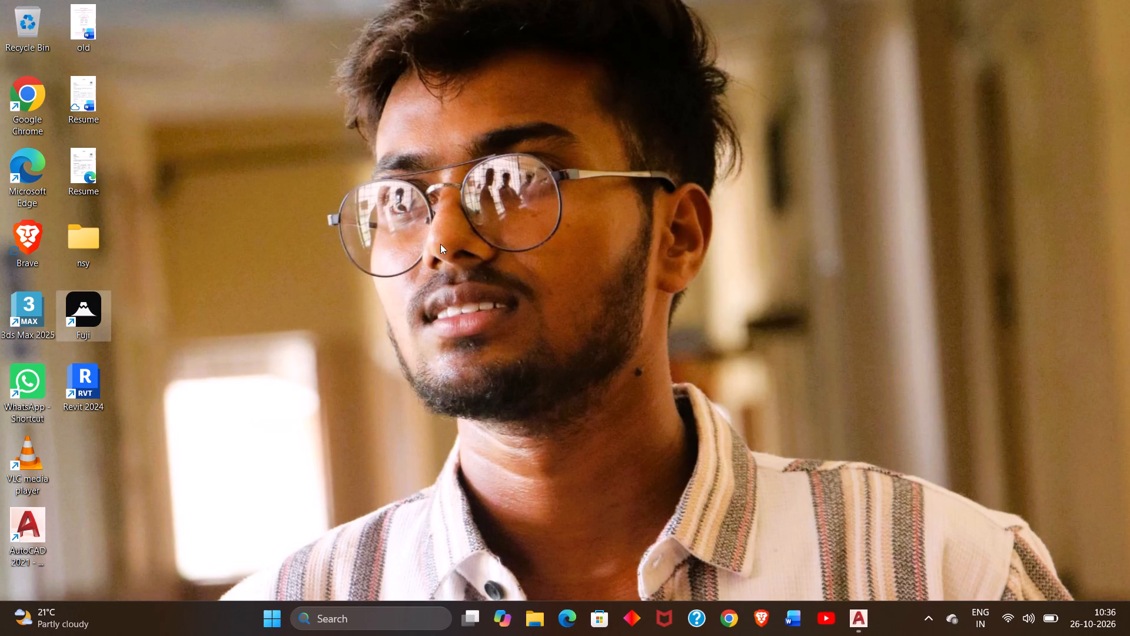
{"action": "double_click", "coordinate": [94, 306]}
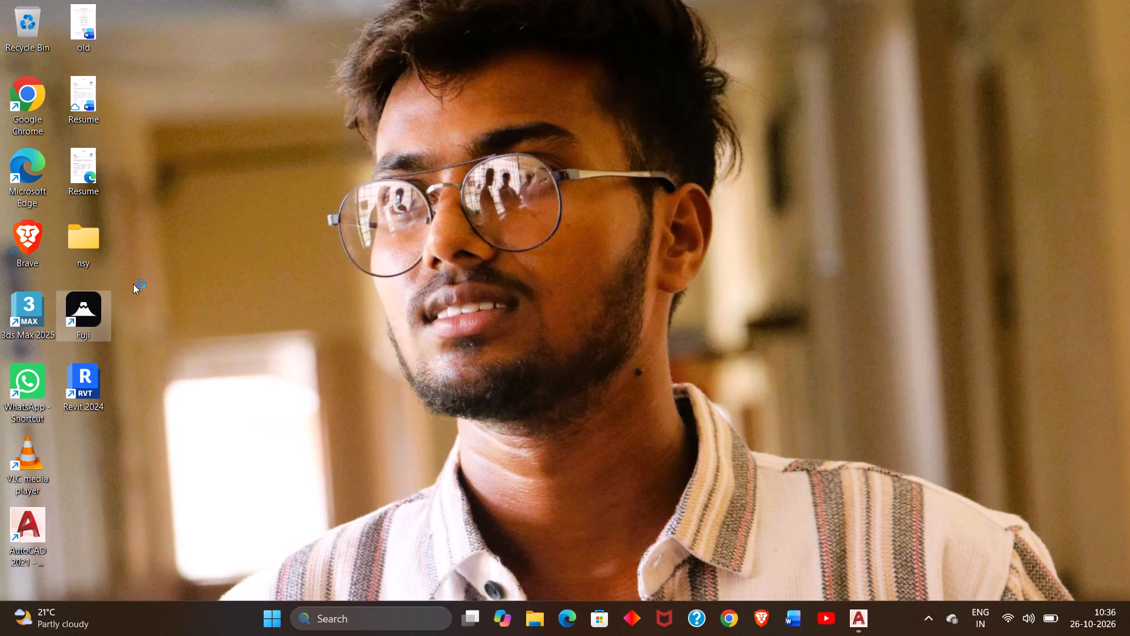
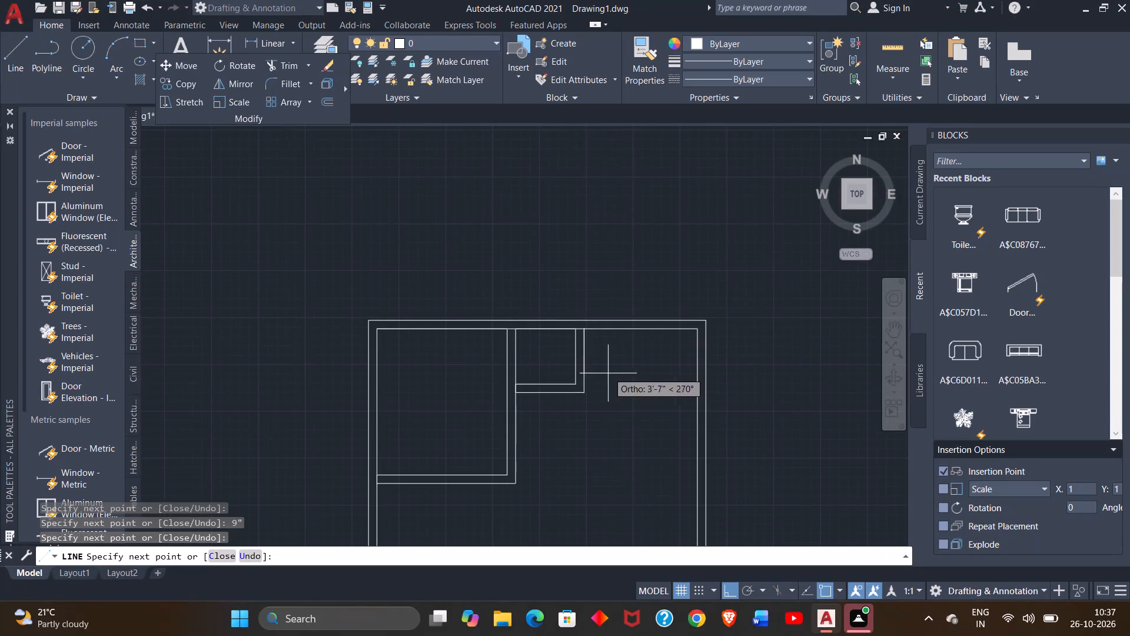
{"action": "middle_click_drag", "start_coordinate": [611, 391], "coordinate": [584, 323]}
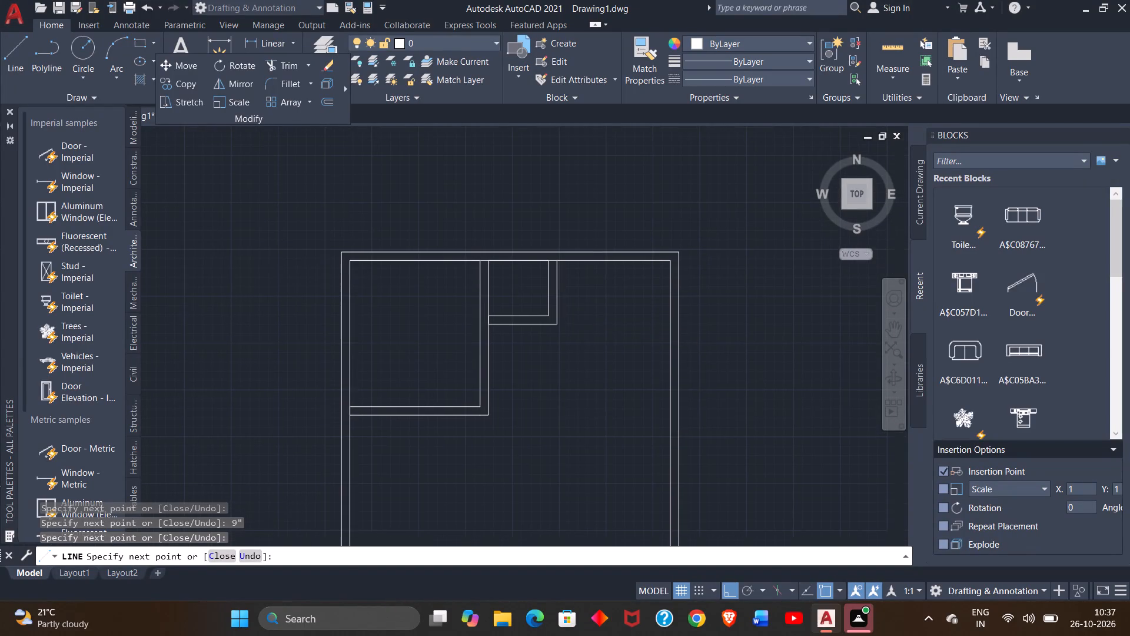
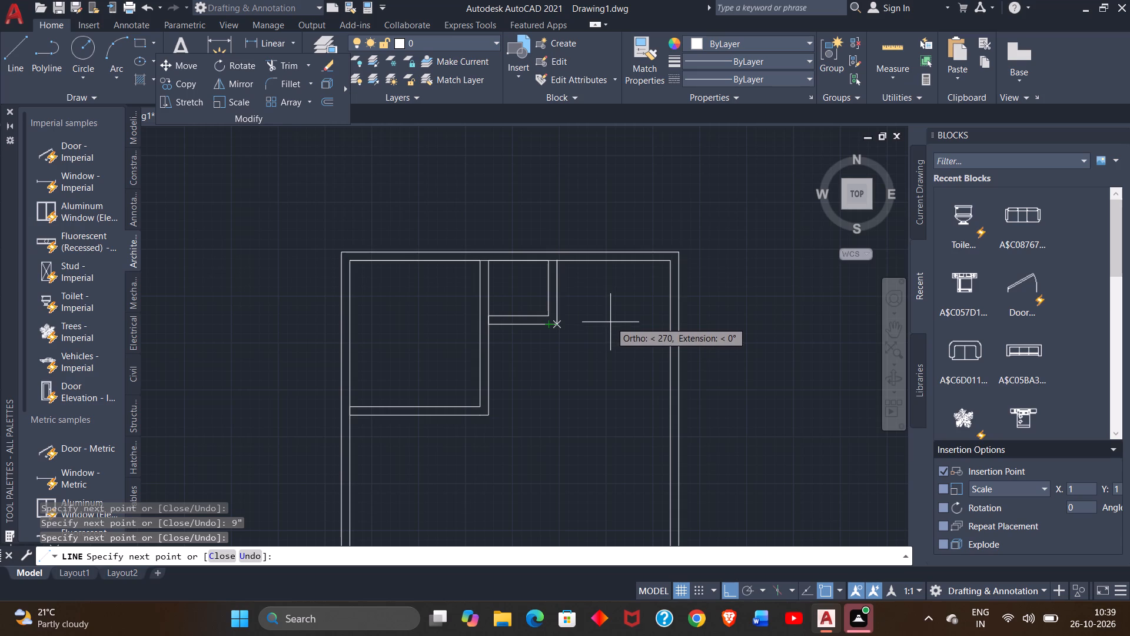
Draw a horizontal wall line from the small upper room's outer lower corner to the inner face of the east outer wall.
{"action": "scroll", "coordinate": [597, 324], "scroll_direction": "up", "scroll_amount": 3}
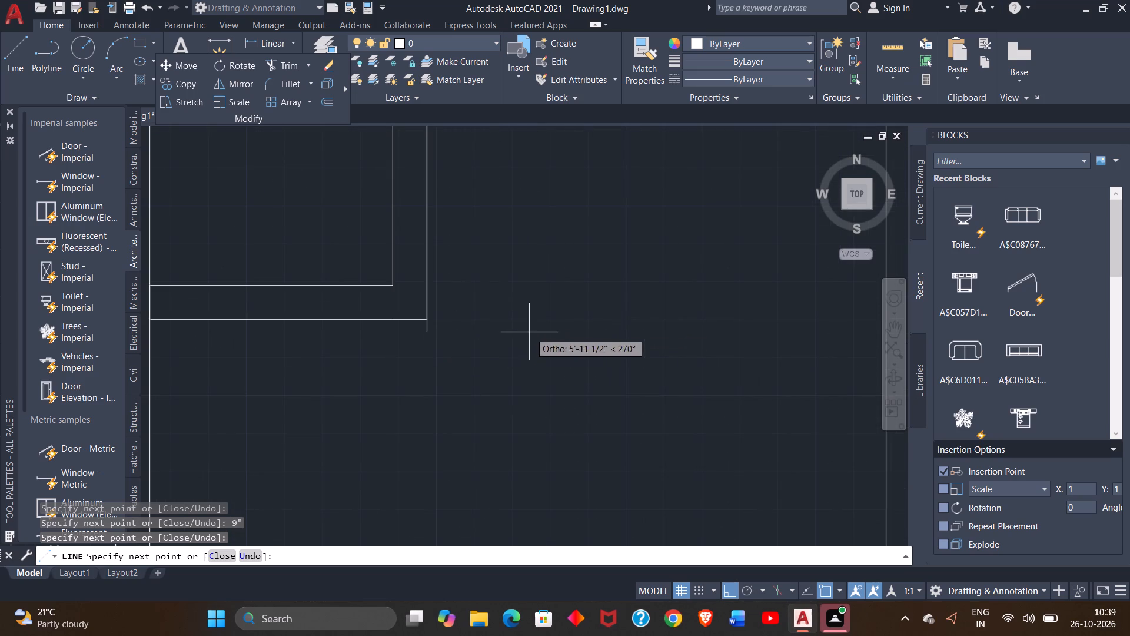
{"action": "right_click", "coordinate": [533, 267]}
{"action": "left_click", "coordinate": [566, 278]}
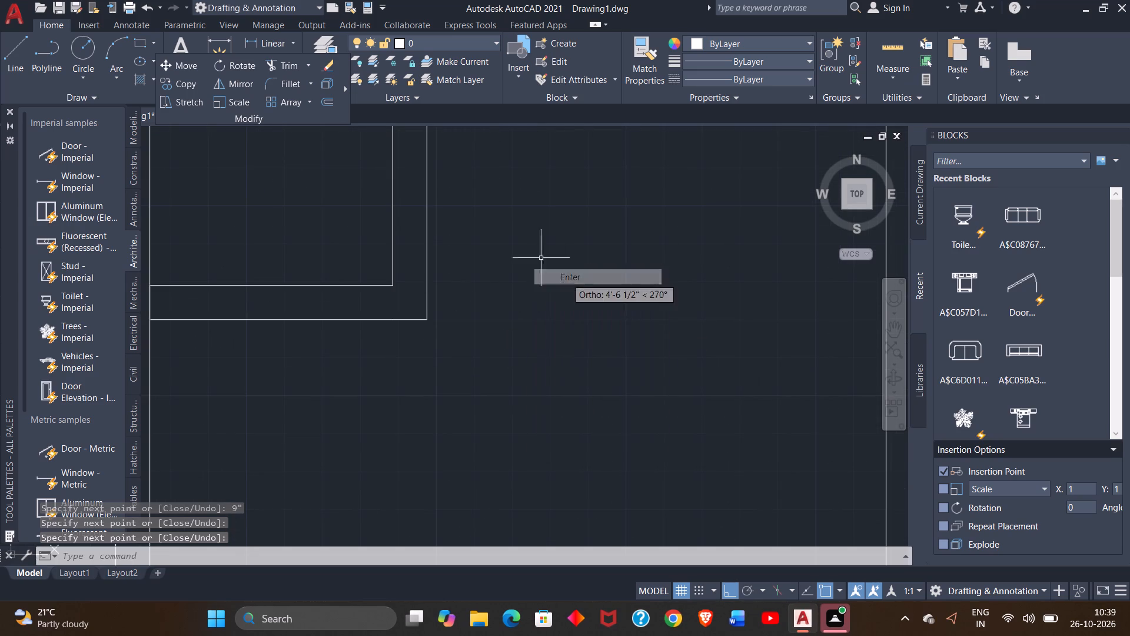
{"action": "left_click", "coordinate": [2, 58]}
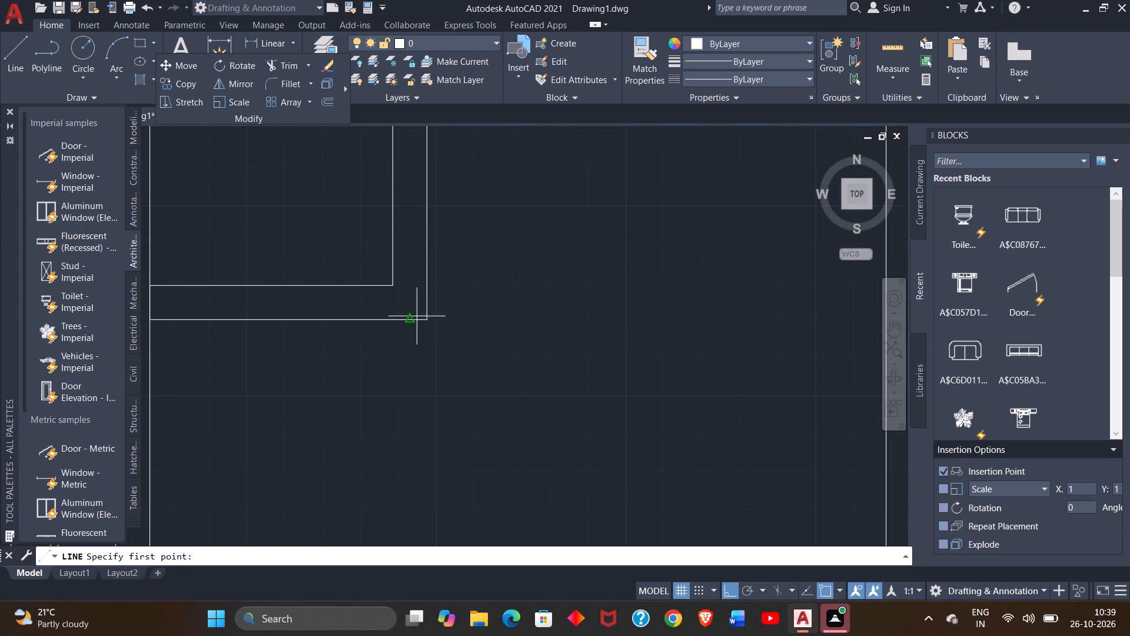
{"action": "left_click", "coordinate": [429, 318]}
{"action": "scroll", "coordinate": [632, 330], "scroll_direction": "down", "scroll_amount": 4}
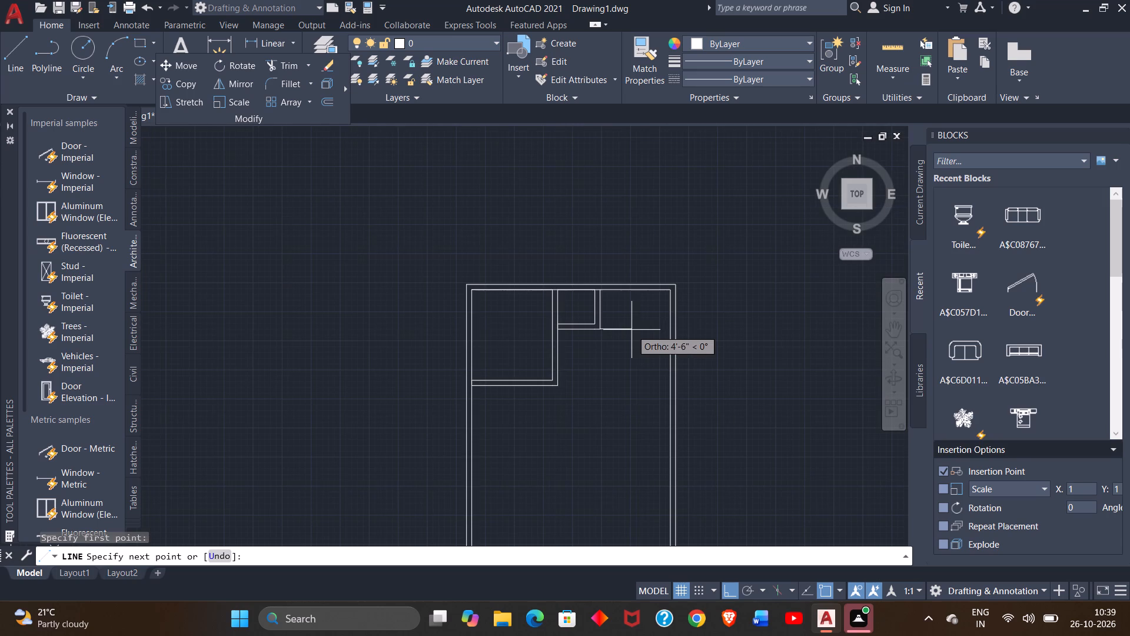
{"action": "scroll", "coordinate": [651, 330], "scroll_direction": "up", "scroll_amount": 3}
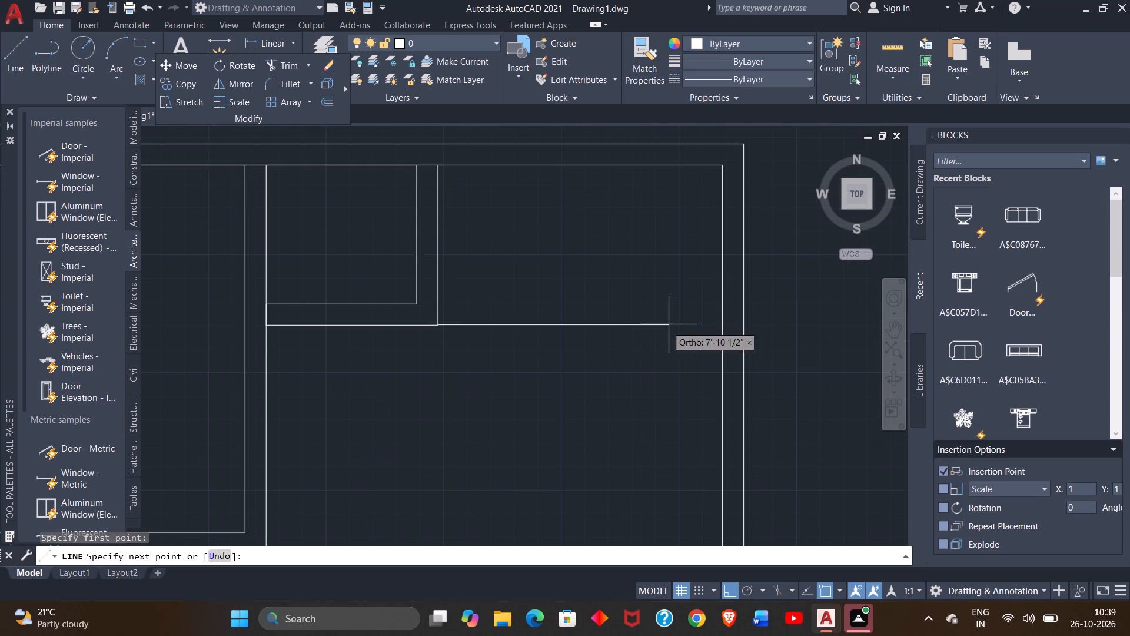
{"action": "left_click", "coordinate": [724, 327]}
{"action": "right_click", "coordinate": [731, 319]}
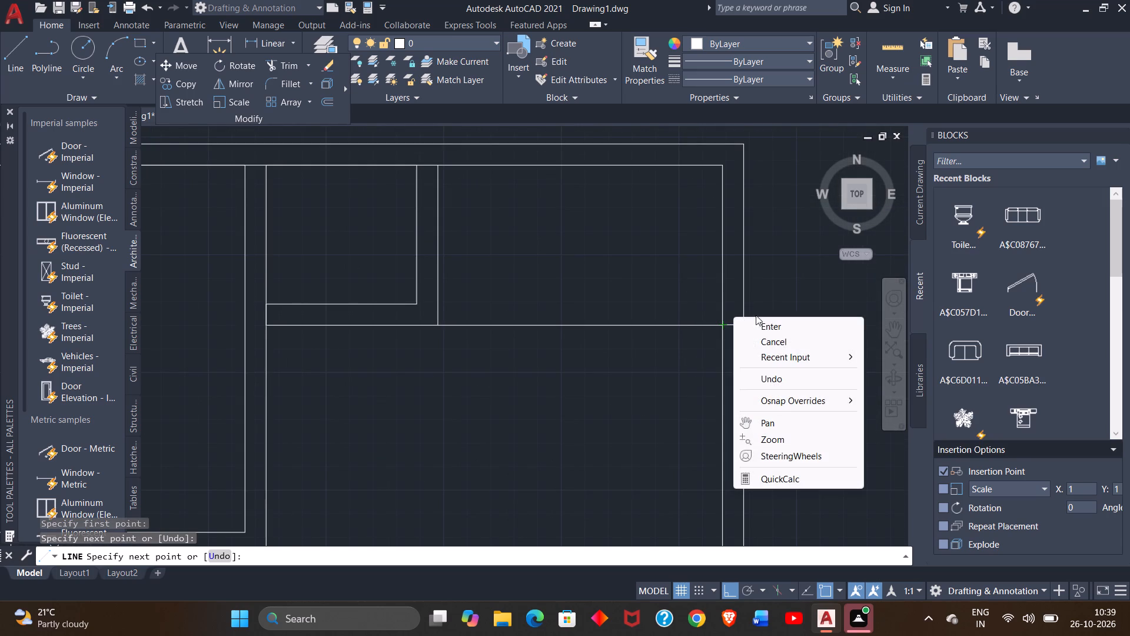
{"action": "left_click", "coordinate": [762, 320]}
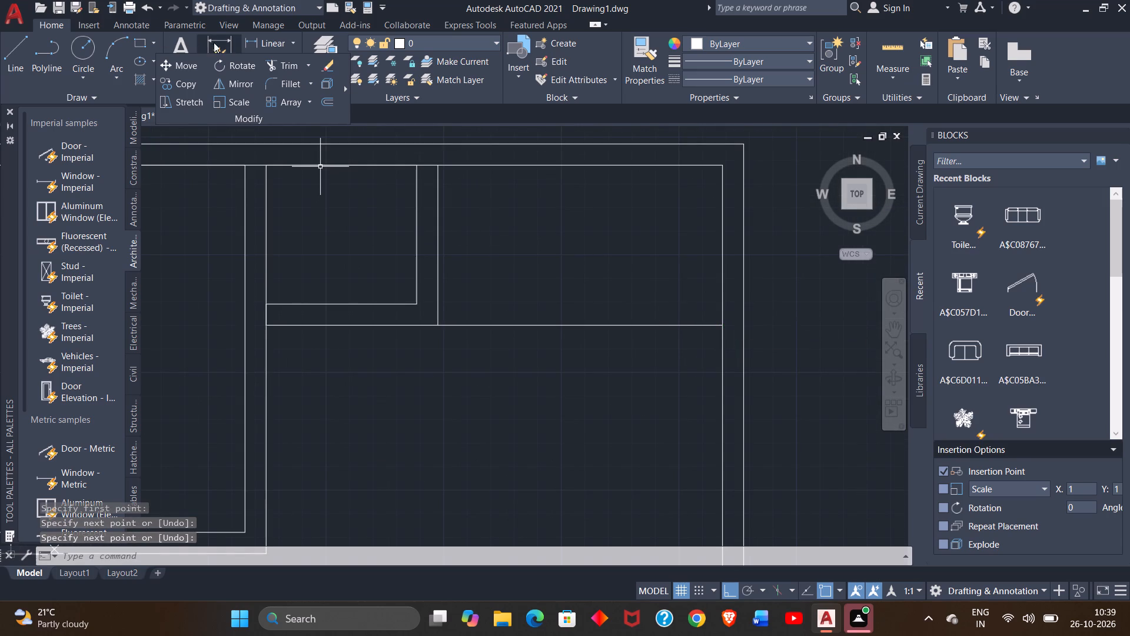
Measure the width of the top-right room between the partition and the inner face of the east outer wall.
{"action": "left_click", "coordinate": [220, 44]}
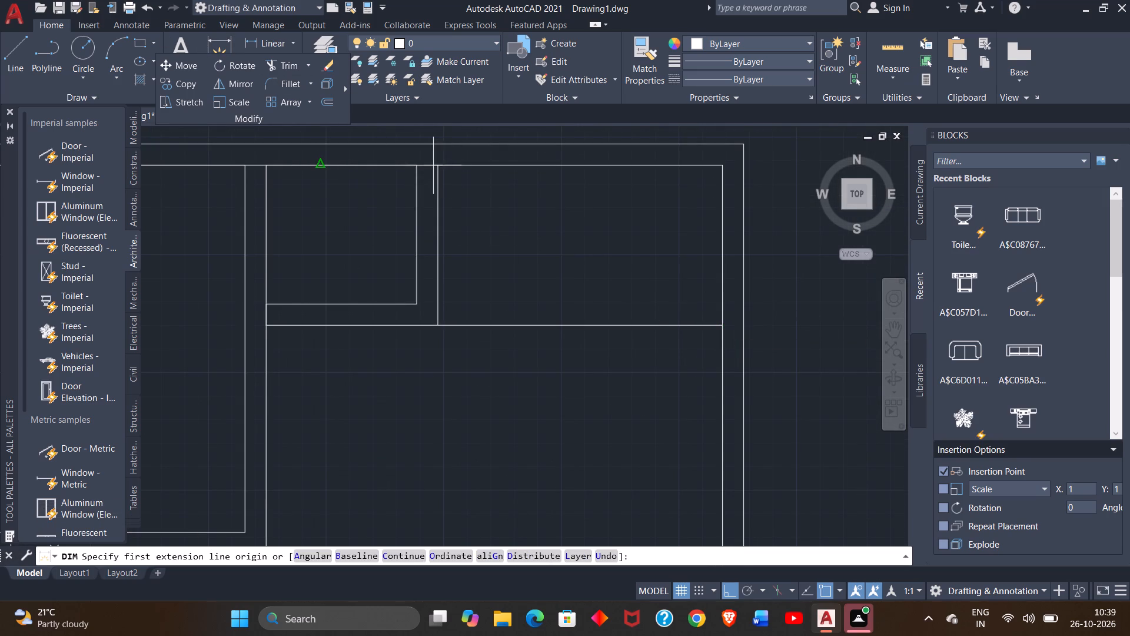
{"action": "left_click", "coordinate": [436, 166]}
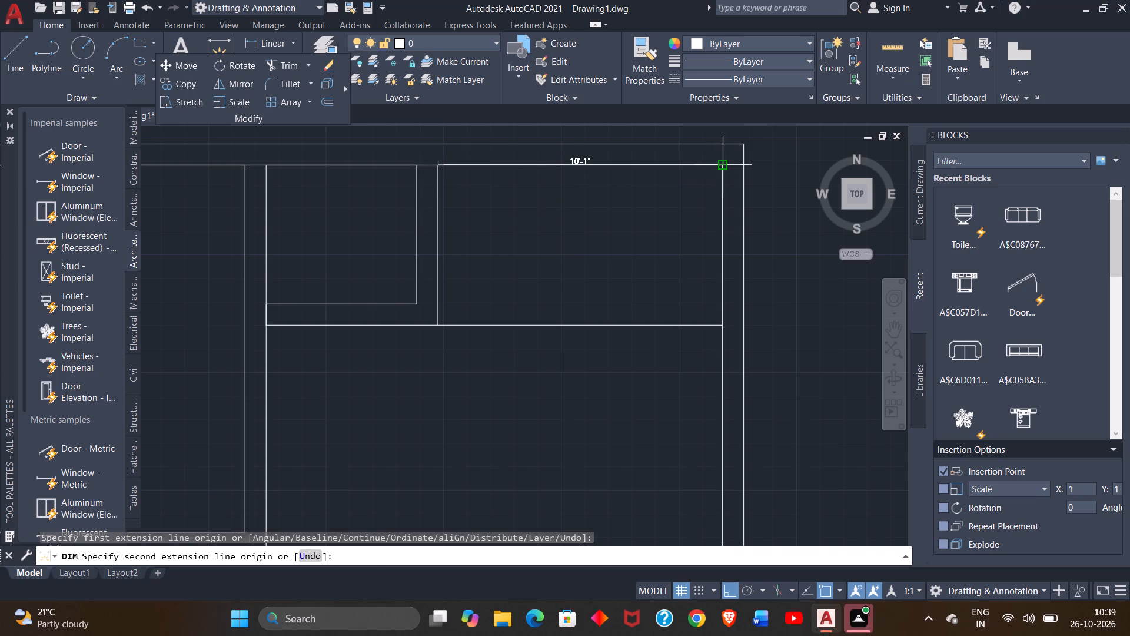
{"action": "right_click", "coordinate": [683, 189]}
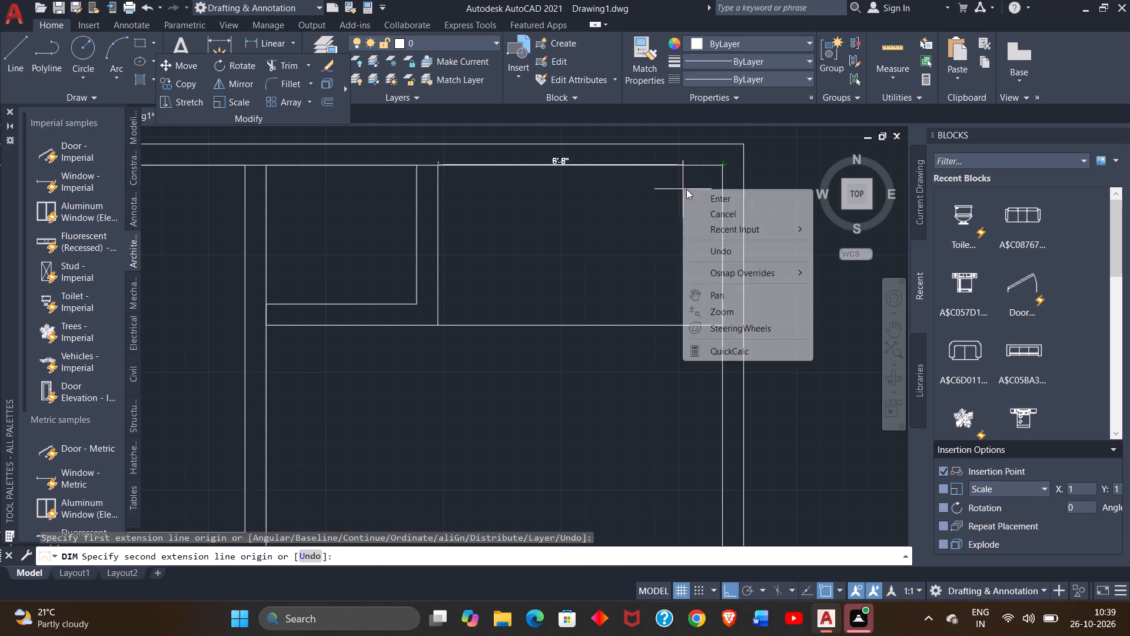
{"action": "left_click", "coordinate": [713, 196]}
Draw the wall's second, parallel line from the small room's inner lower corner to the inner face of the east outer wall.
{"action": "scroll", "coordinate": [496, 295], "scroll_direction": "down", "scroll_amount": 2}
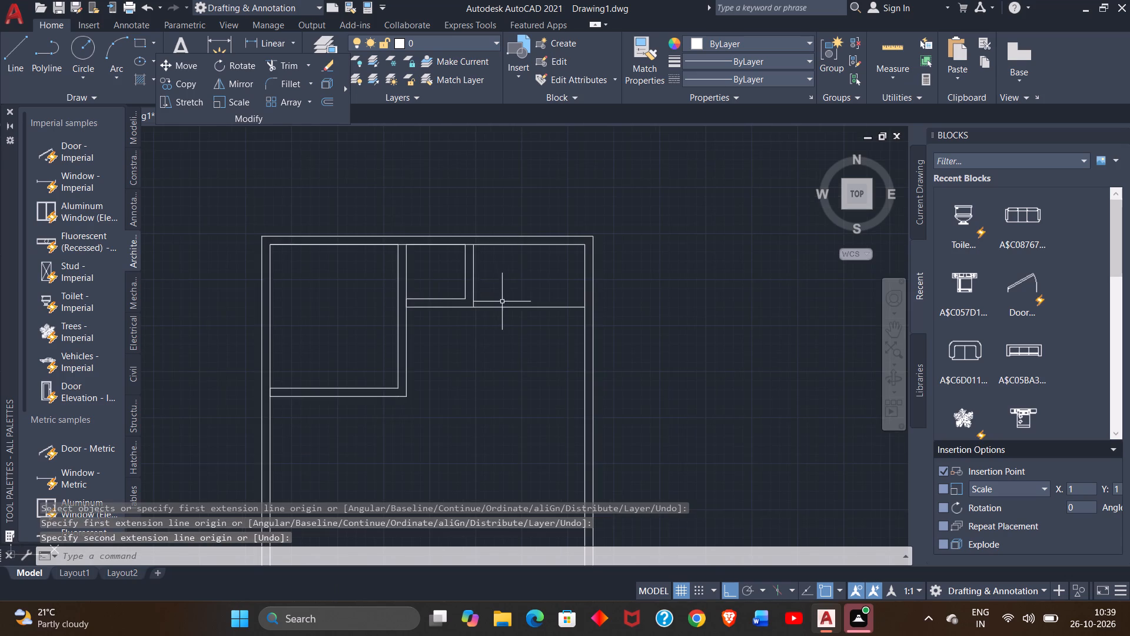
{"action": "scroll", "coordinate": [502, 304], "scroll_direction": "down", "scroll_amount": 2}
{"action": "middle_click_drag", "start_coordinate": [499, 375], "coordinate": [492, 312]}
{"action": "scroll", "coordinate": [494, 238], "scroll_direction": "up", "scroll_amount": 3}
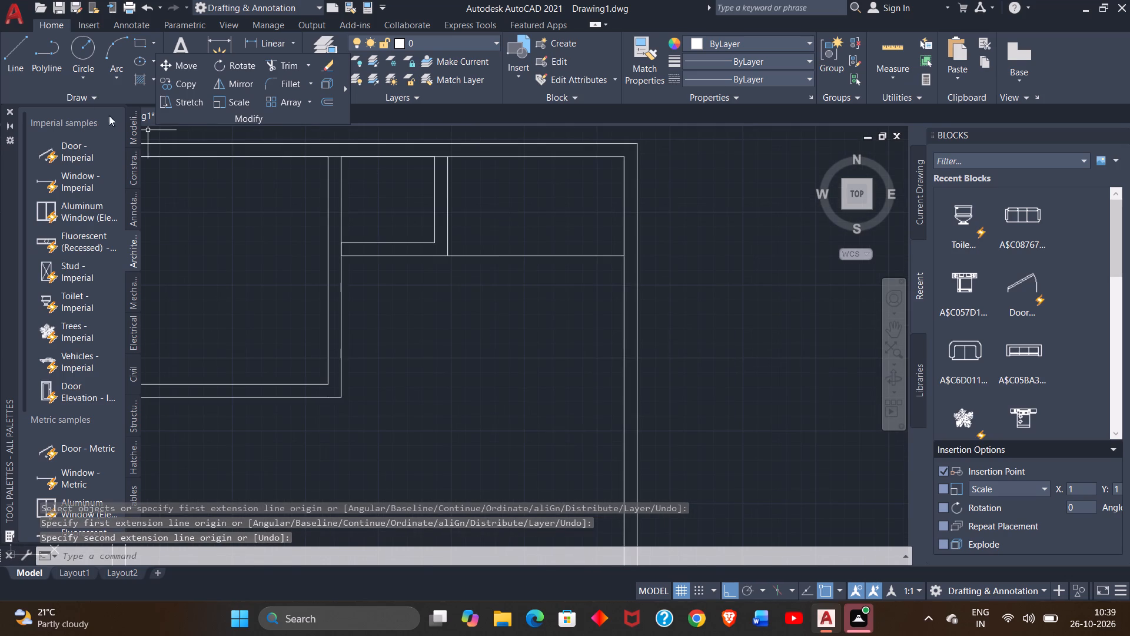
{"action": "left_click", "coordinate": [13, 61]}
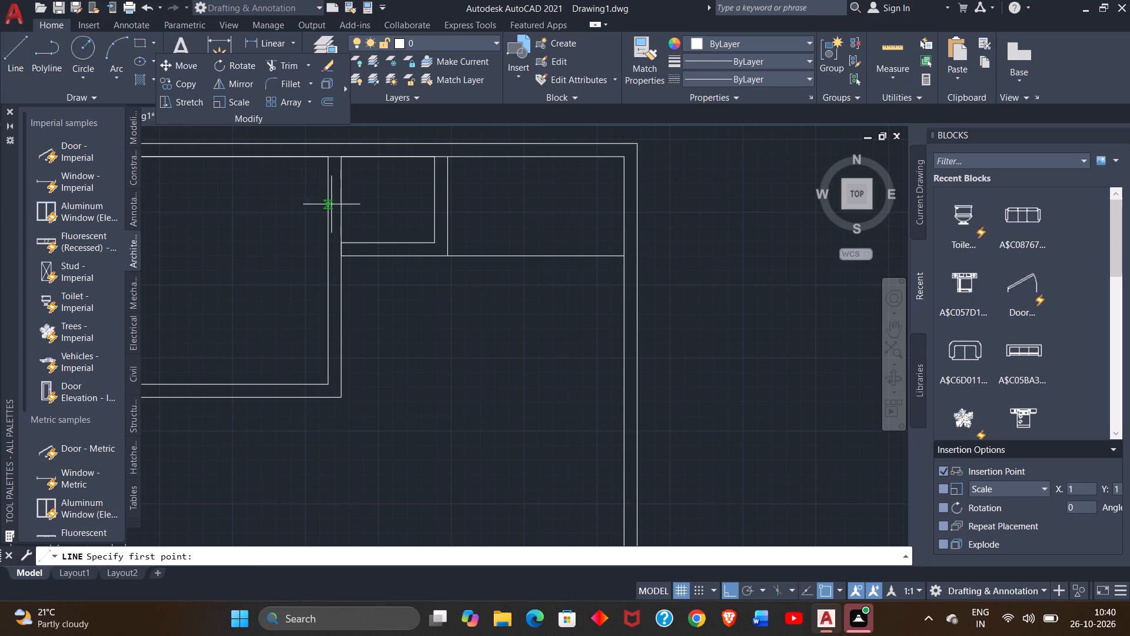
{"action": "left_click", "coordinate": [436, 236]}
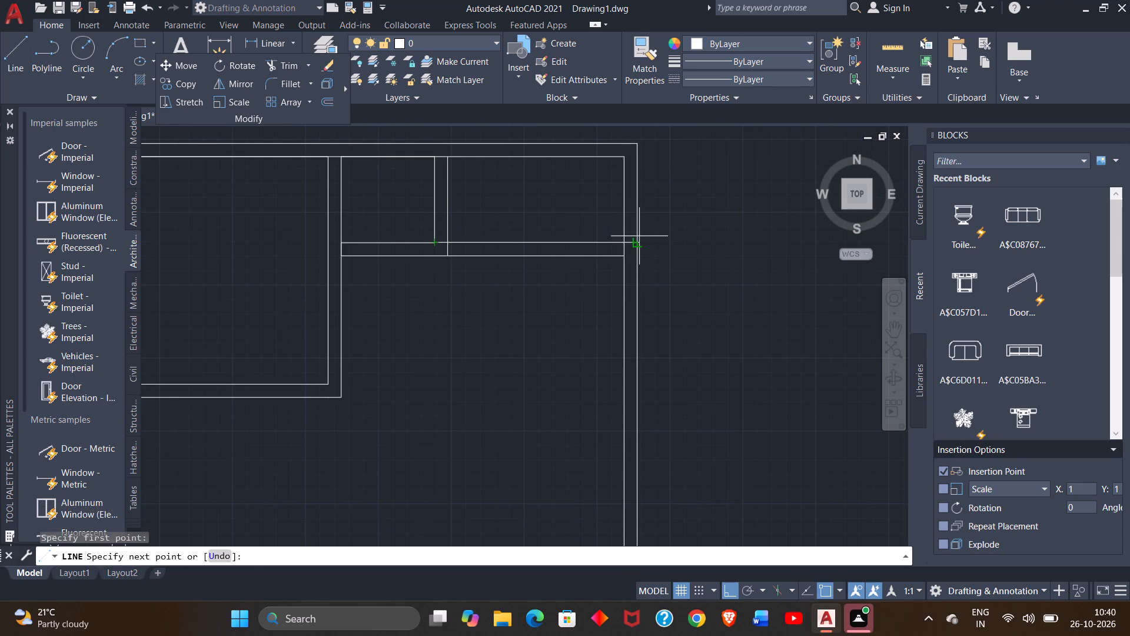
{"action": "left_click", "coordinate": [624, 241]}
{"action": "right_click", "coordinate": [629, 236]}
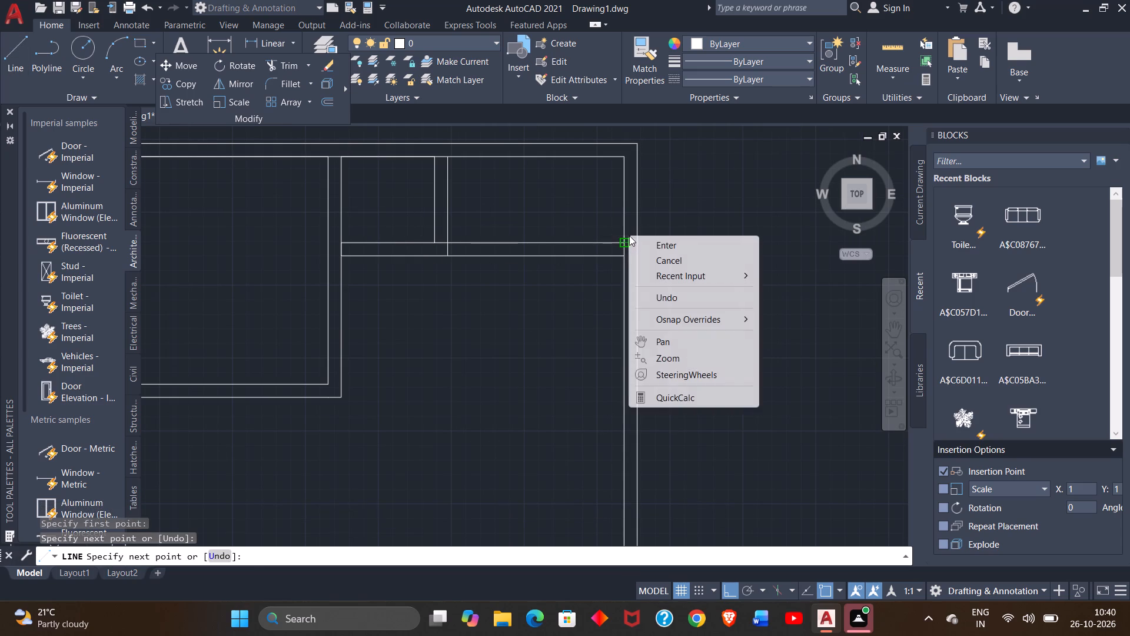
{"action": "left_click", "coordinate": [649, 240]}
Trim the two overlapping line pieces where the vertical partition between the upper rooms meets the horizontal wall.
{"action": "scroll", "coordinate": [423, 240], "scroll_direction": "up", "scroll_amount": 2}
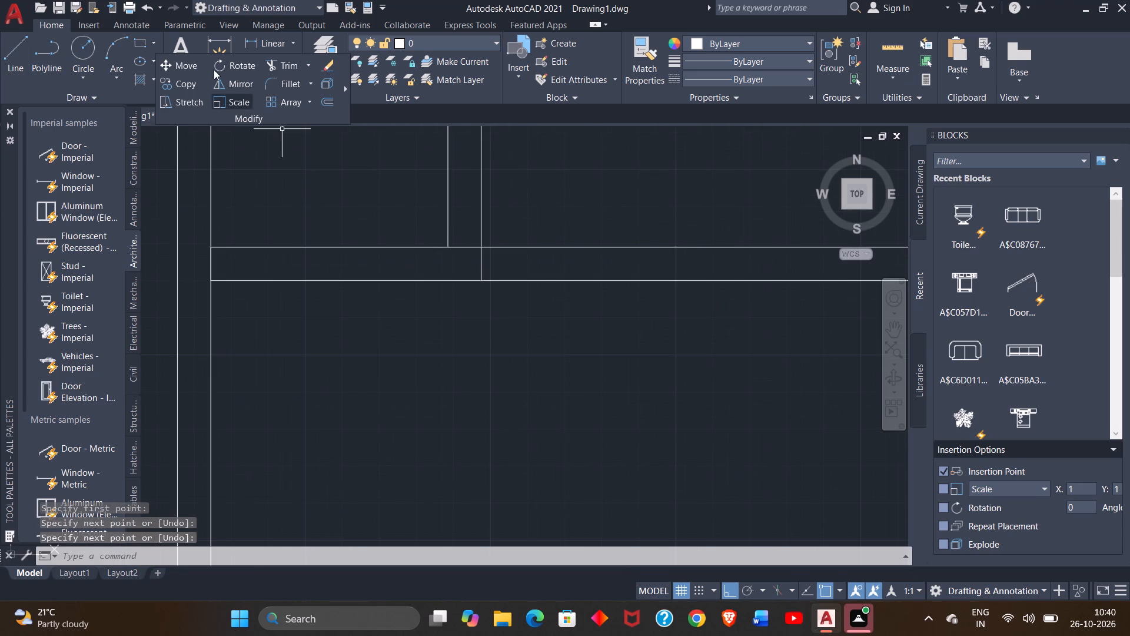
{"action": "left_click", "coordinate": [277, 61]}
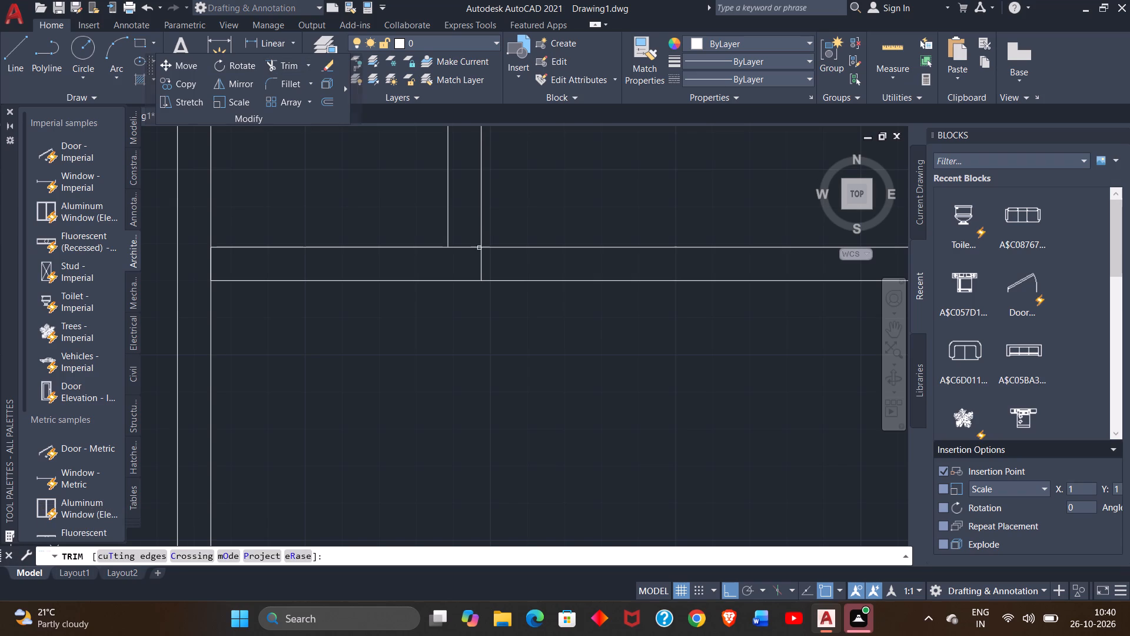
{"action": "left_click", "coordinate": [467, 246]}
{"action": "left_click", "coordinate": [481, 263]}
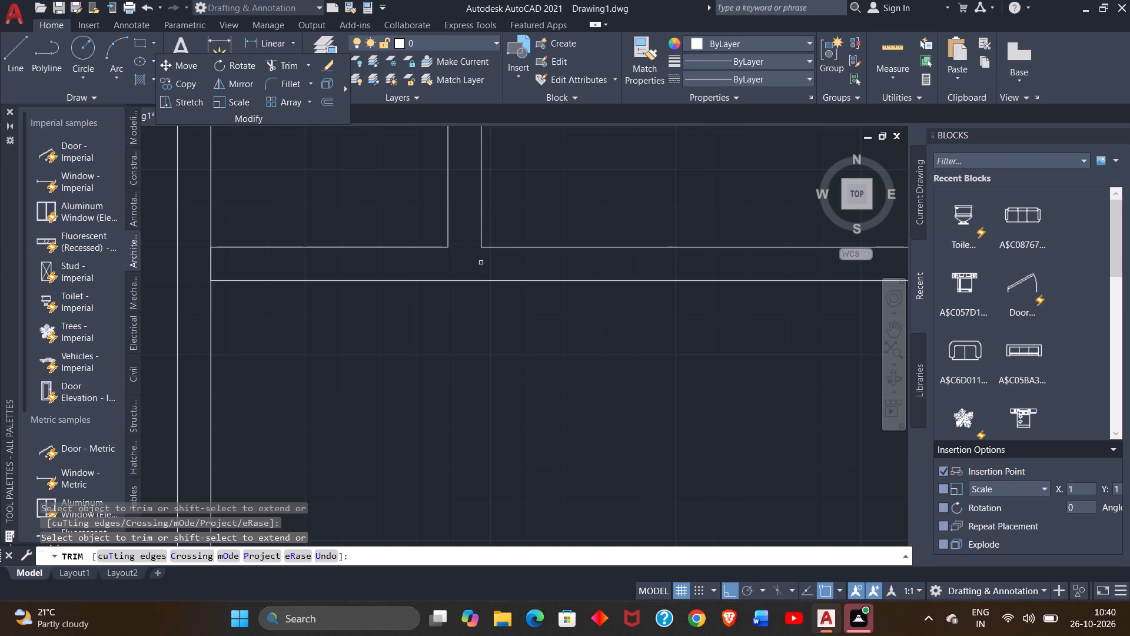
{"action": "right_click", "coordinate": [525, 194]}
{"action": "left_click", "coordinate": [549, 207]}
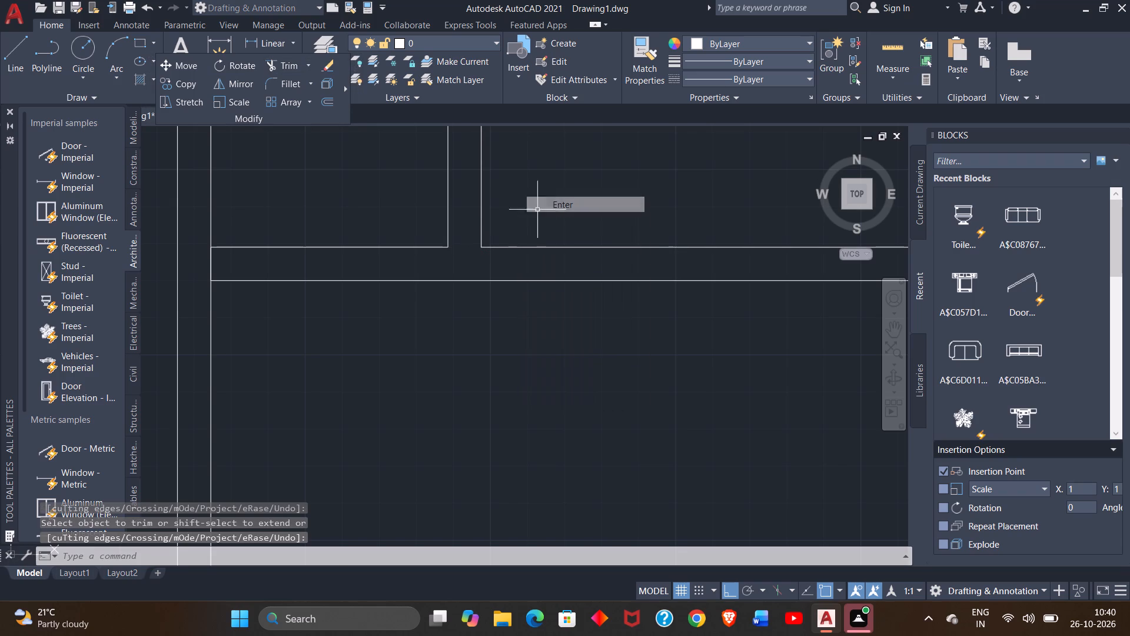
Trim the line piece closing the horizontal wall's west end where it joins the large room's partition.
{"action": "scroll", "coordinate": [447, 314], "scroll_direction": "up", "scroll_amount": 1}
{"action": "scroll", "coordinate": [448, 317], "scroll_direction": "down", "scroll_amount": 4}
{"action": "middle_click_drag", "start_coordinate": [456, 403], "coordinate": [456, 398]}
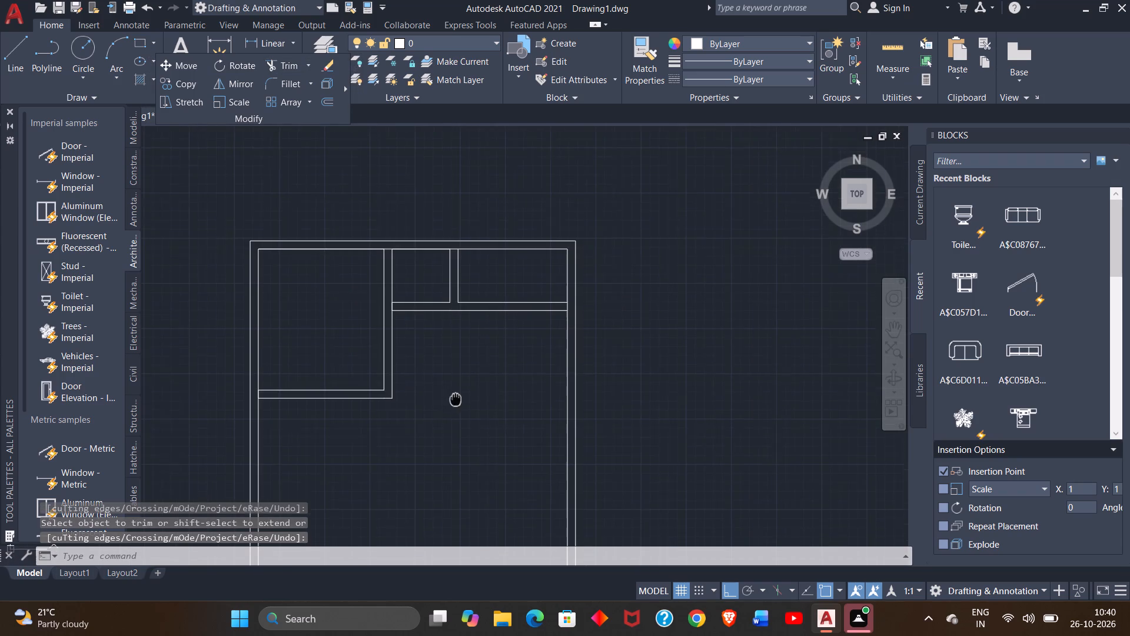
{"action": "middle_click_drag", "start_coordinate": [456, 398], "coordinate": [479, 360]}
{"action": "scroll", "coordinate": [441, 247], "scroll_direction": "up", "scroll_amount": 2}
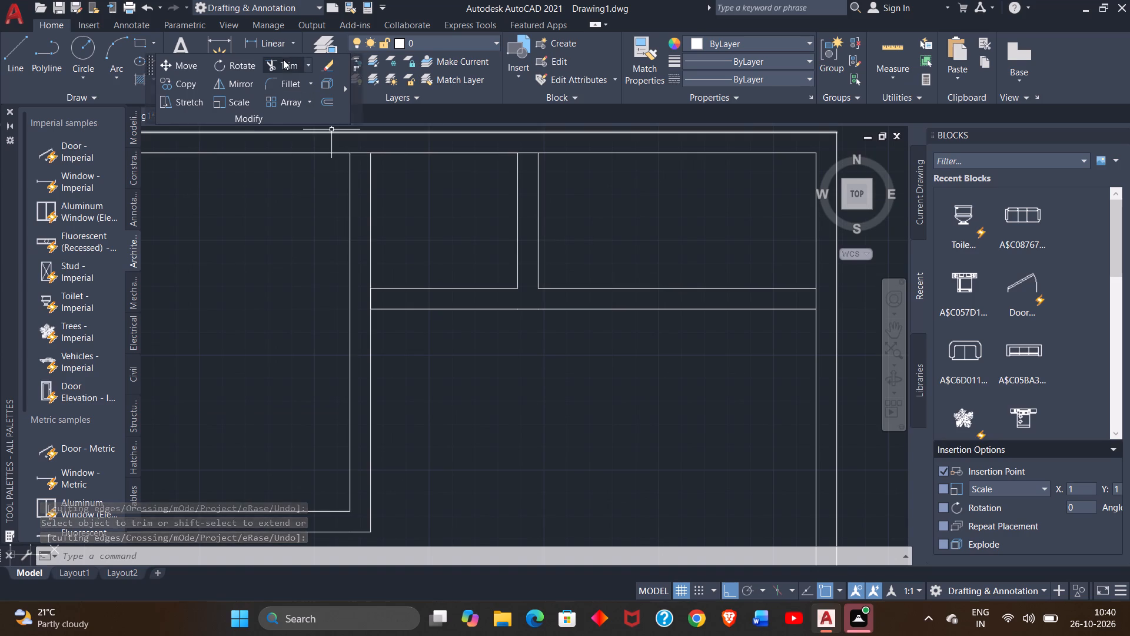
{"action": "left_click", "coordinate": [283, 59]}
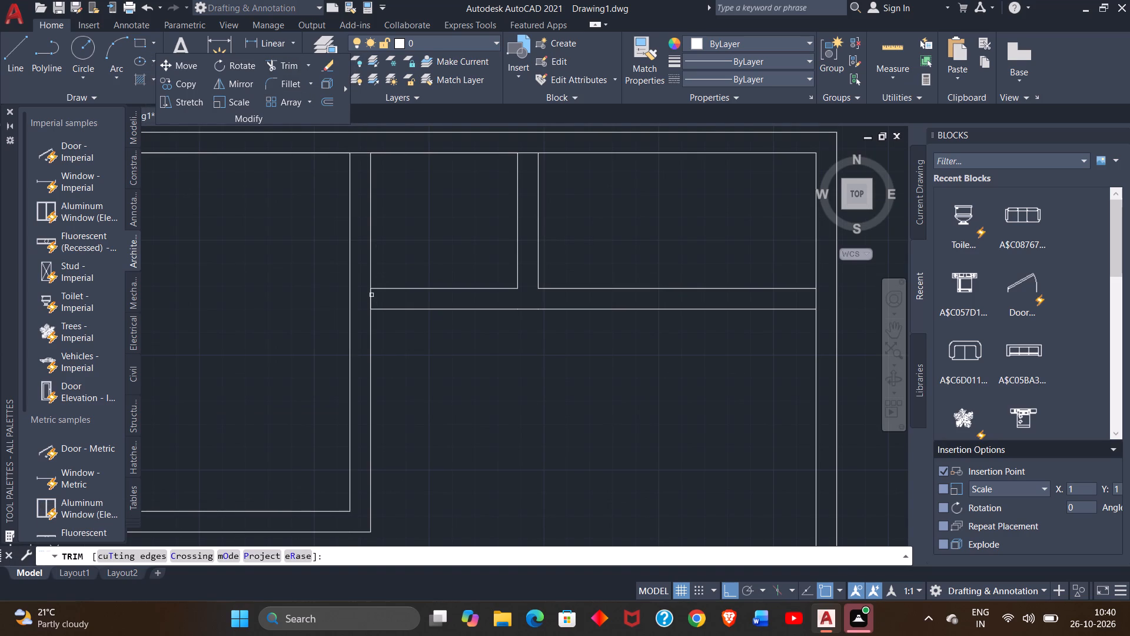
{"action": "left_click", "coordinate": [371, 294]}
{"action": "left_click_drag", "start_coordinate": [365, 296], "coordinate": [376, 299]}
{"action": "right_click", "coordinate": [424, 230]}
{"action": "left_click", "coordinate": [450, 239]}
Draw a line 10'5" down the west wall's inner face from below the large room, then across to align with that room's outer corner.
{"action": "scroll", "coordinate": [423, 342], "scroll_direction": "down", "scroll_amount": 2}
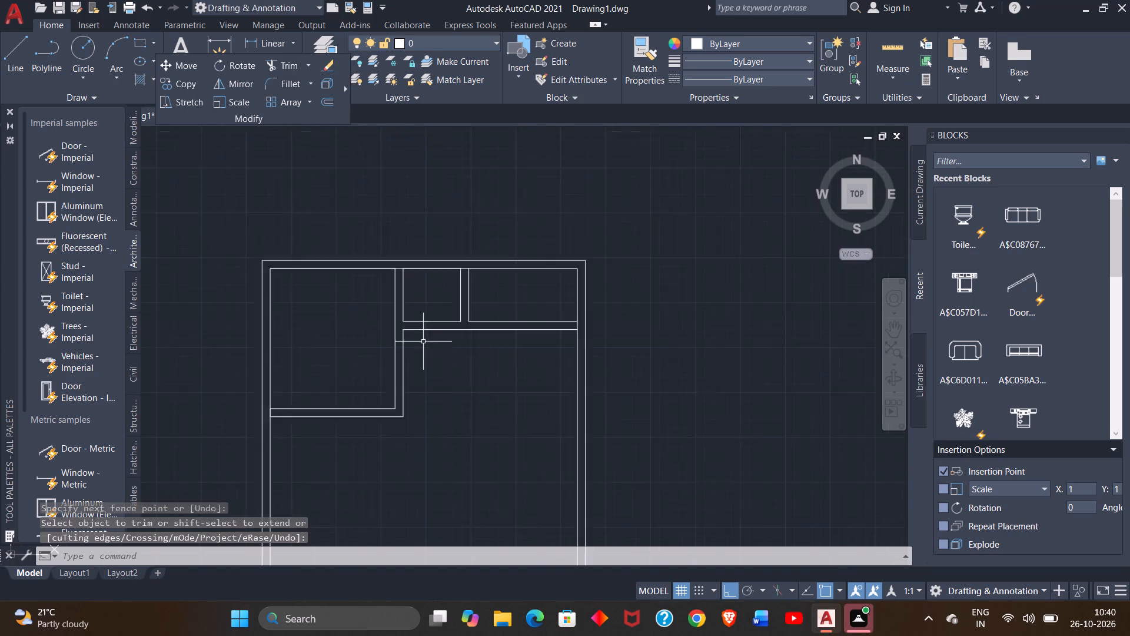
{"action": "scroll", "coordinate": [423, 341], "scroll_direction": "down", "scroll_amount": 2}
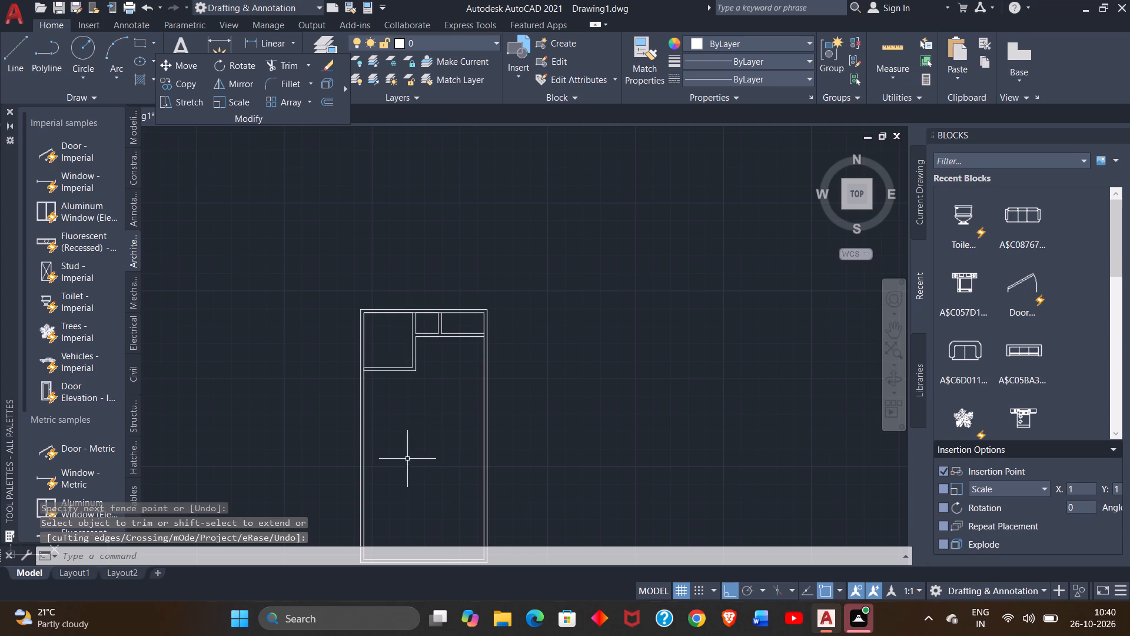
{"action": "middle_click_drag", "start_coordinate": [417, 427], "coordinate": [467, 324]}
{"action": "left_click", "coordinate": [13, 73]}
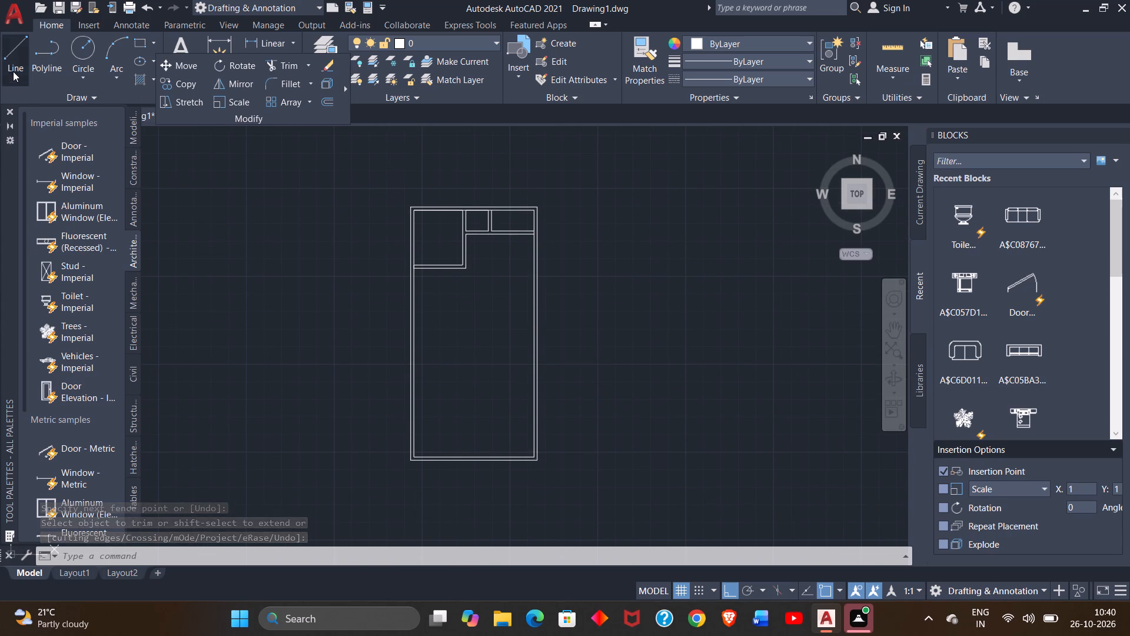
{"action": "scroll", "coordinate": [431, 294], "scroll_direction": "up", "scroll_amount": 1}
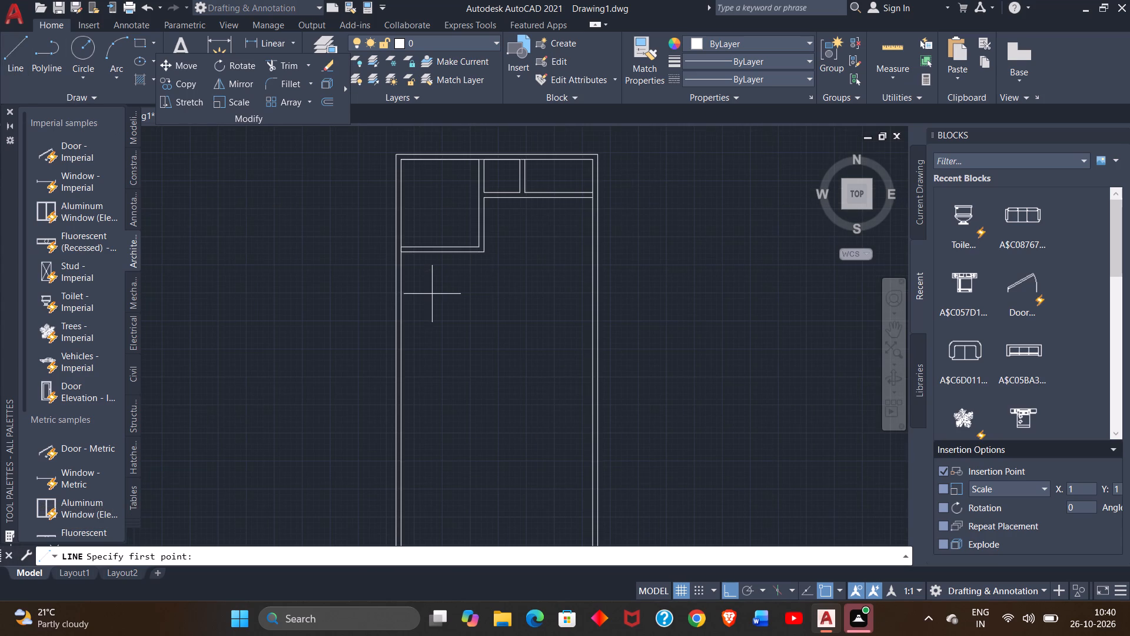
{"action": "scroll", "coordinate": [401, 248], "scroll_direction": "up", "scroll_amount": 1}
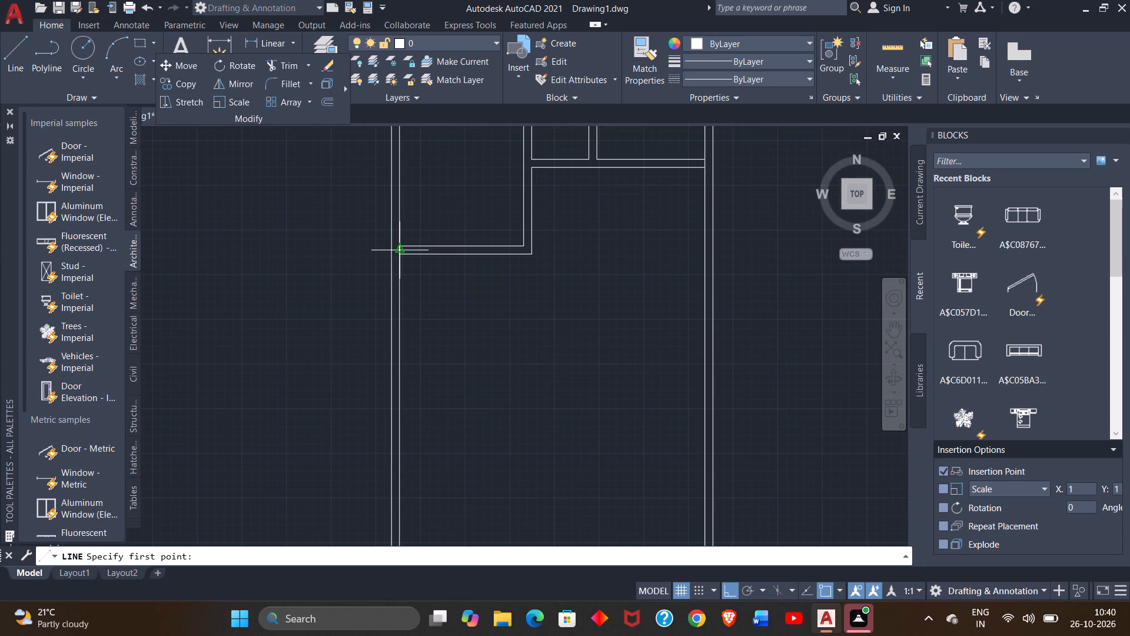
{"action": "left_click", "coordinate": [400, 256]}
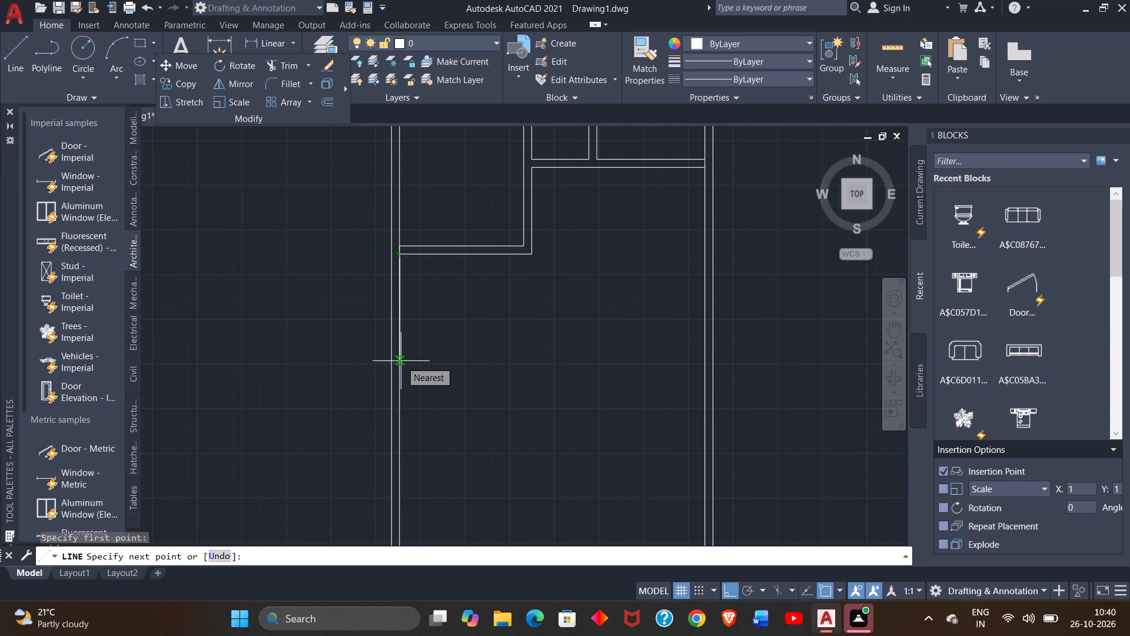
{"action": "type", "text": "10'"}
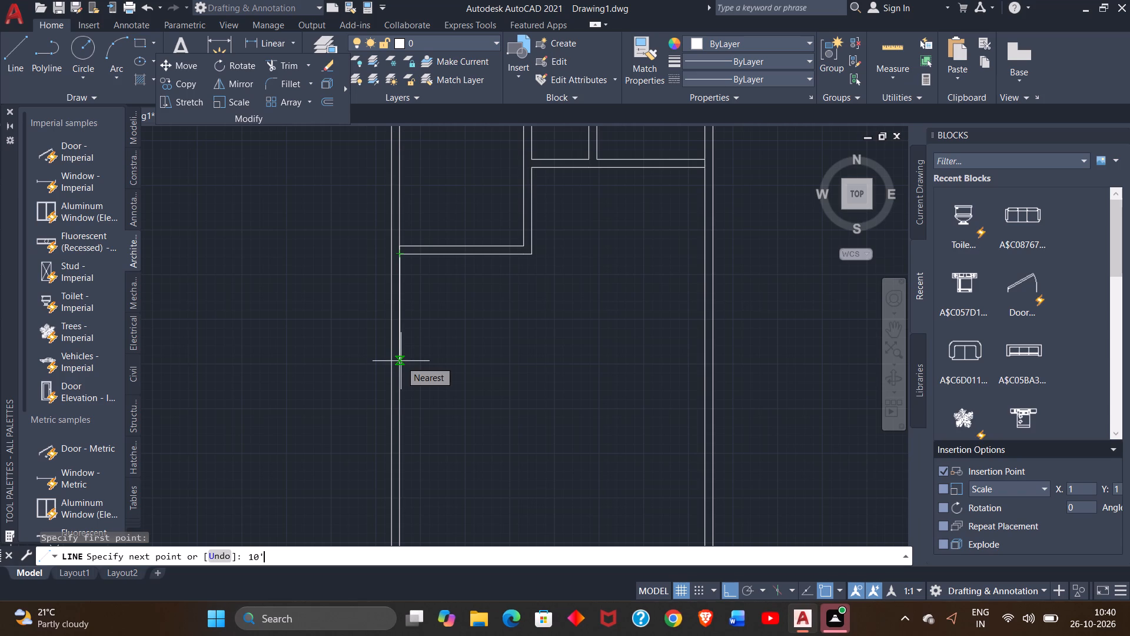
{"action": "key", "text": "5"}
{"action": "key", "text": "shift+quotedbl"}
{"action": "key", "text": "Return"}
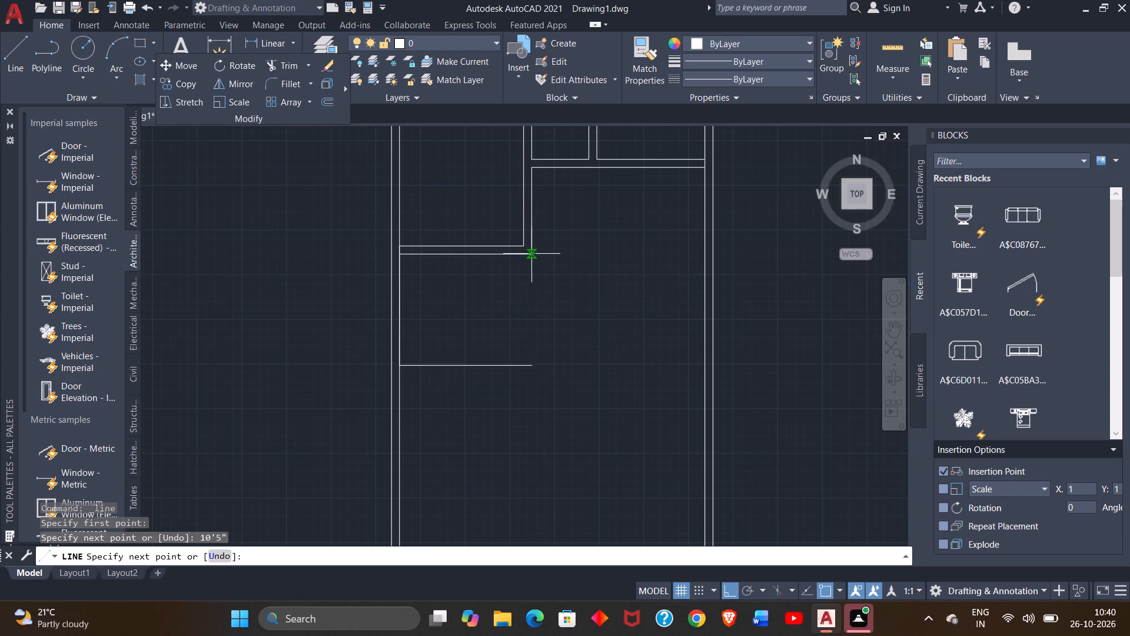
{"action": "double_click", "coordinate": [532, 366]}
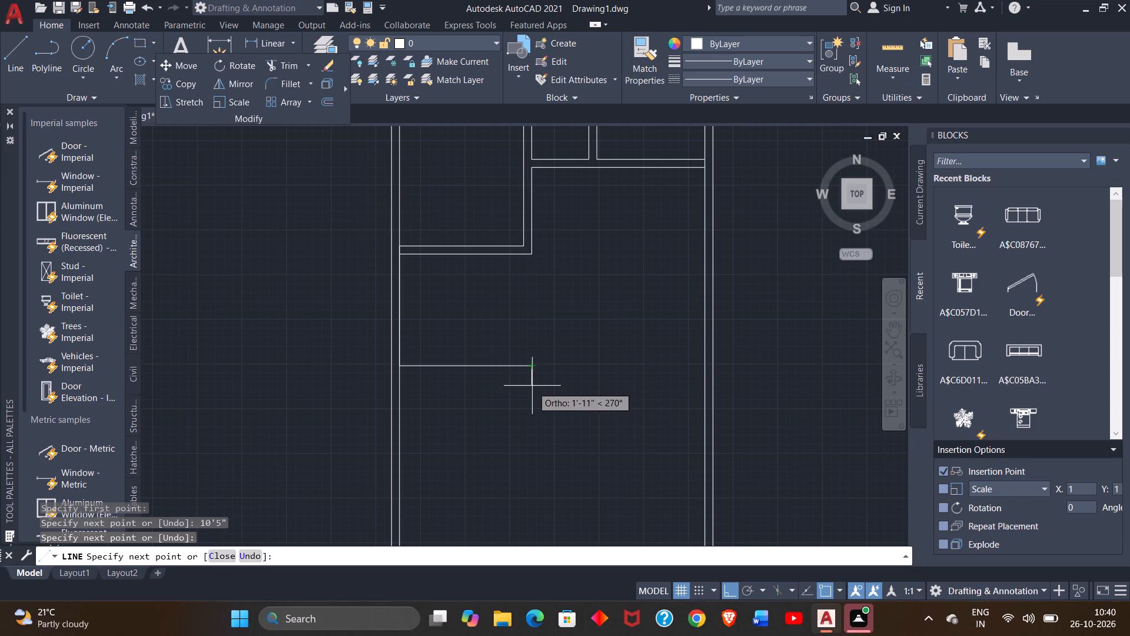
Continue the line 9" down from its east end, then back west to the west wall's inner face, closing the horizontal partition.
{"action": "key", "text": "9"}
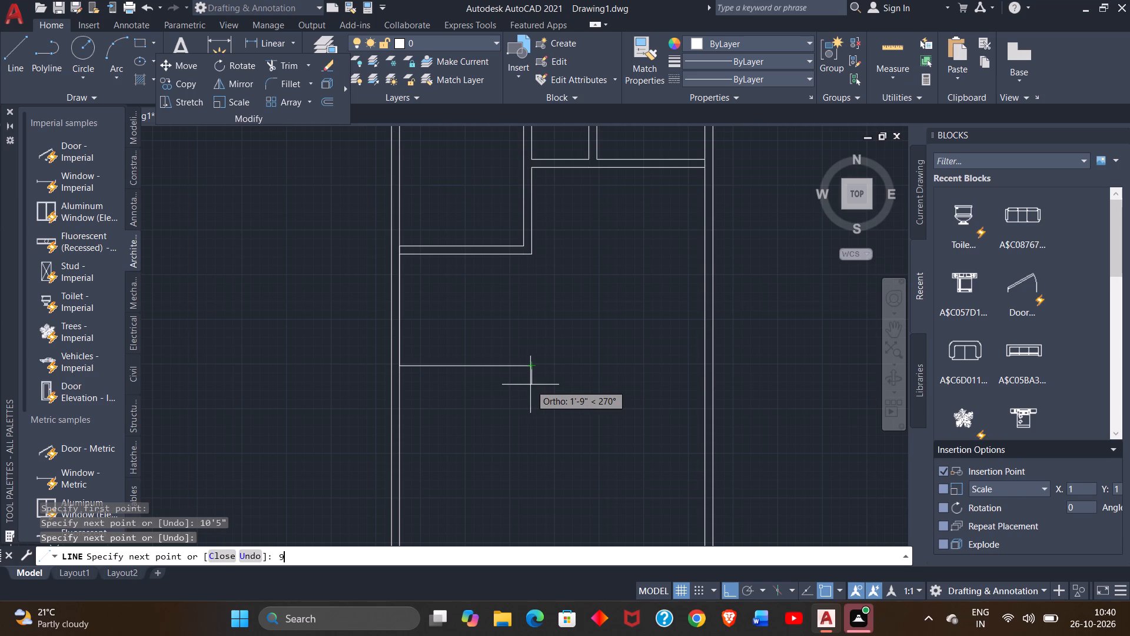
{"action": "key", "text": "shift+quotedbl"}
{"action": "key", "text": "Return"}
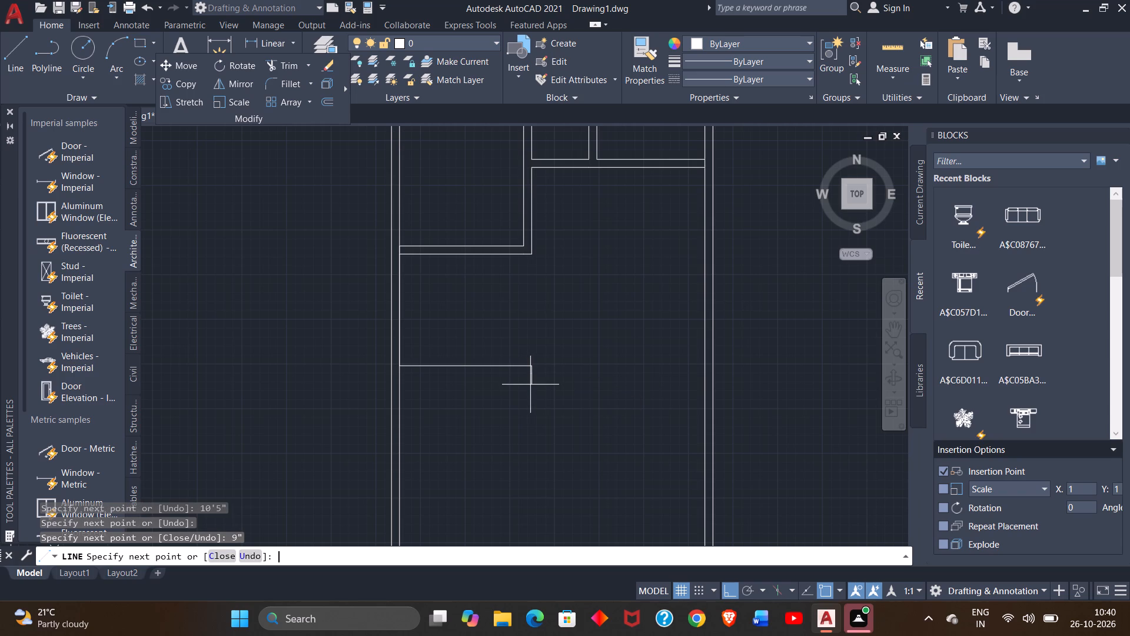
{"action": "scroll", "coordinate": [411, 376], "scroll_direction": "up", "scroll_amount": 2}
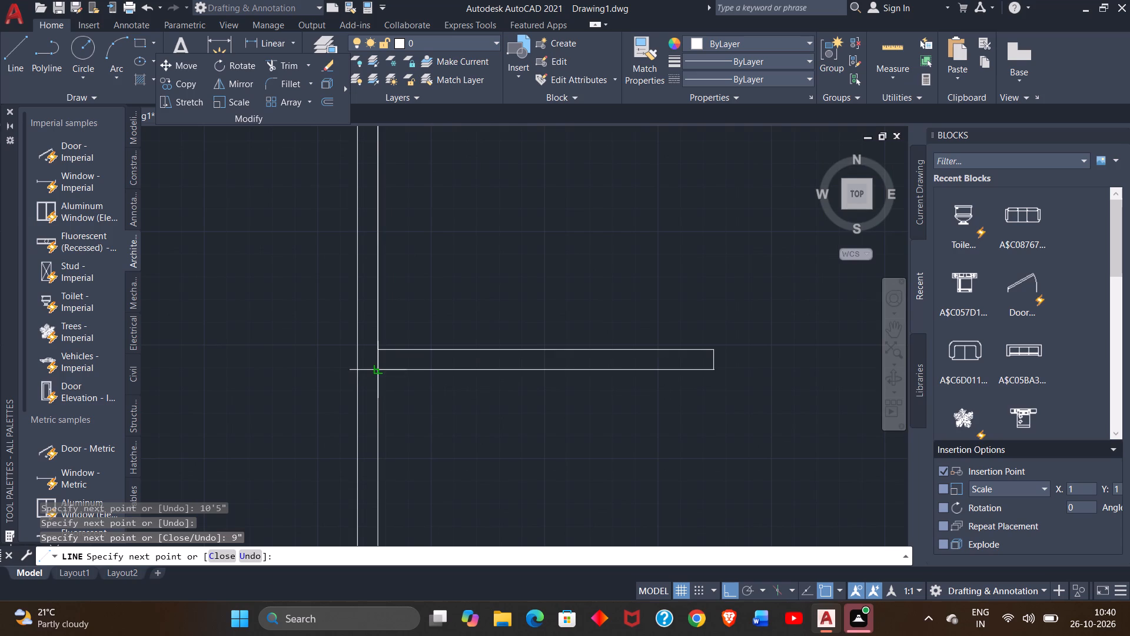
{"action": "double_click", "coordinate": [377, 373]}
{"action": "right_click", "coordinate": [394, 387]}
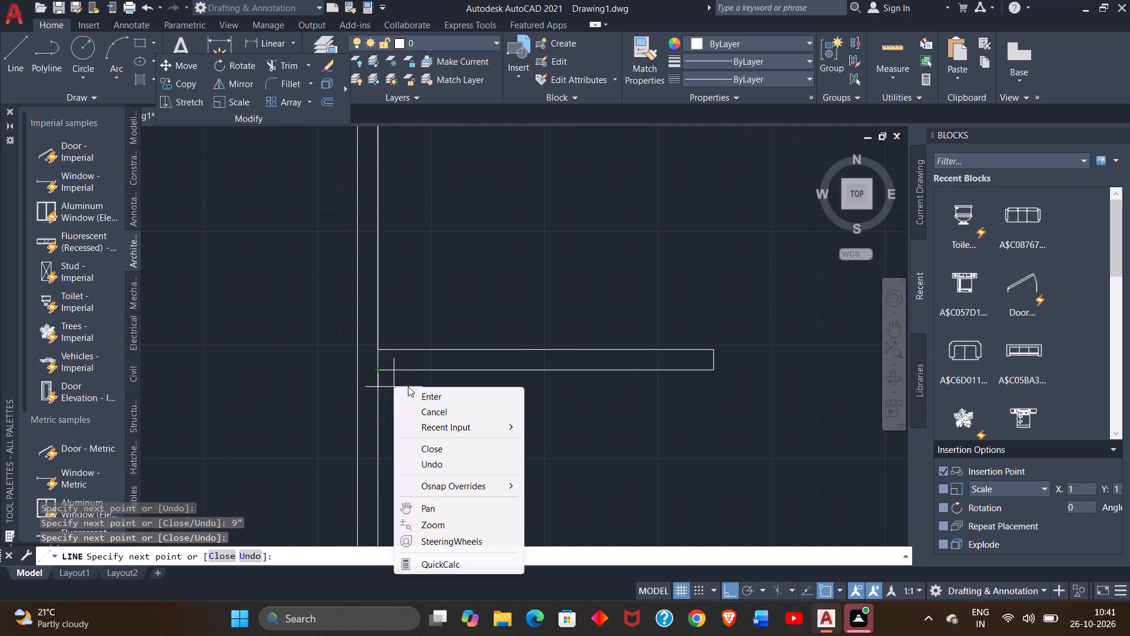
{"action": "left_click", "coordinate": [423, 394]}
Draw the vertical partition from the upper-left room's inner lower corner down to the new horizontal wall, across to its outer corner, and up to the room's outer corner.
{"action": "scroll", "coordinate": [635, 435], "scroll_direction": "down", "scroll_amount": 3}
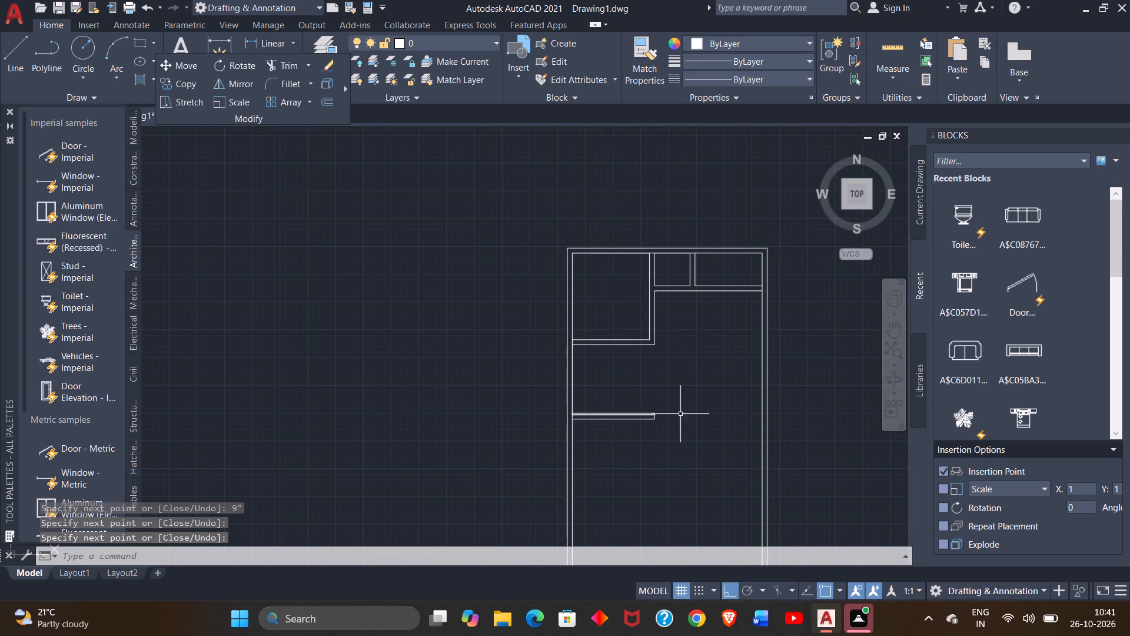
{"action": "left_click", "coordinate": [19, 52]}
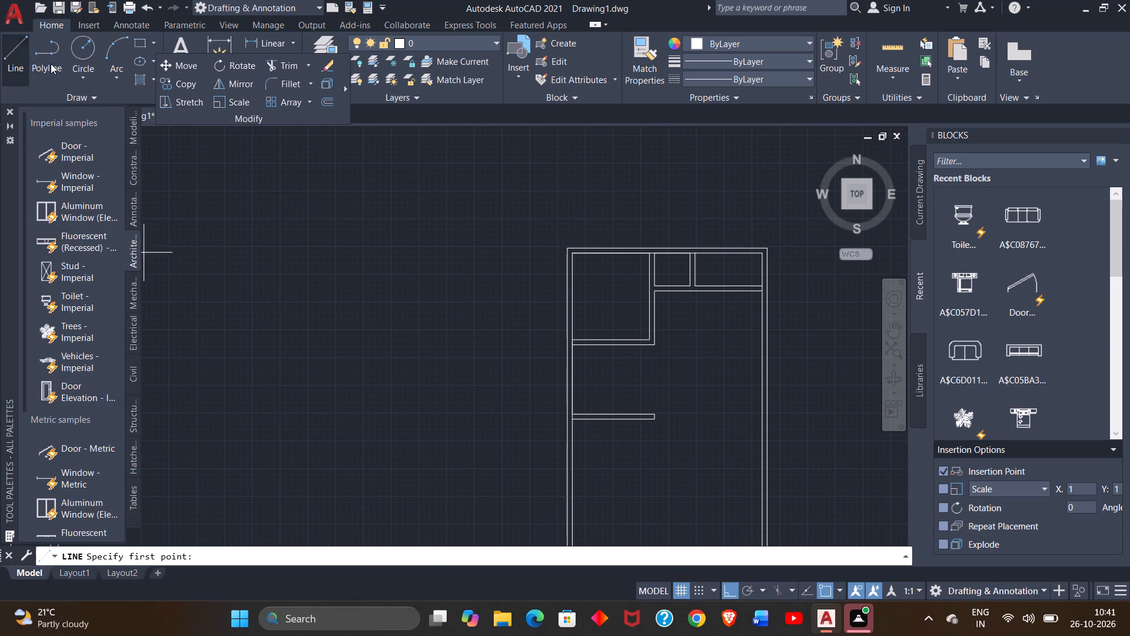
{"action": "scroll", "coordinate": [640, 340], "scroll_direction": "up", "scroll_amount": 4}
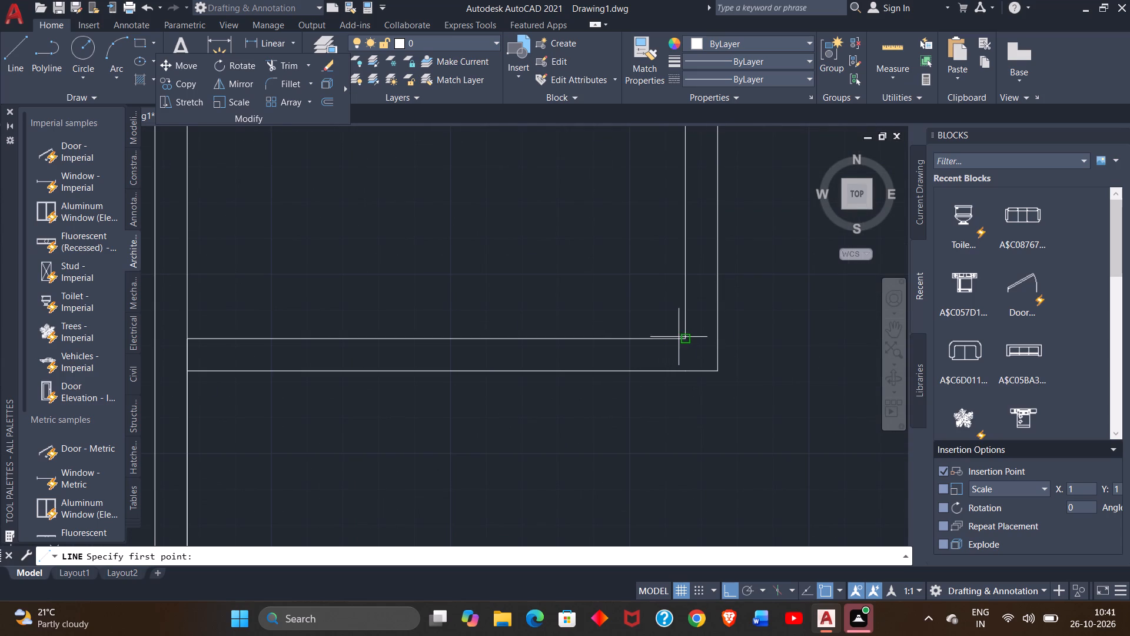
{"action": "left_click", "coordinate": [683, 337]}
{"action": "scroll", "coordinate": [696, 441], "scroll_direction": "down", "scroll_amount": 2}
{"action": "middle_click_drag", "start_coordinate": [696, 440], "coordinate": [687, 425]}
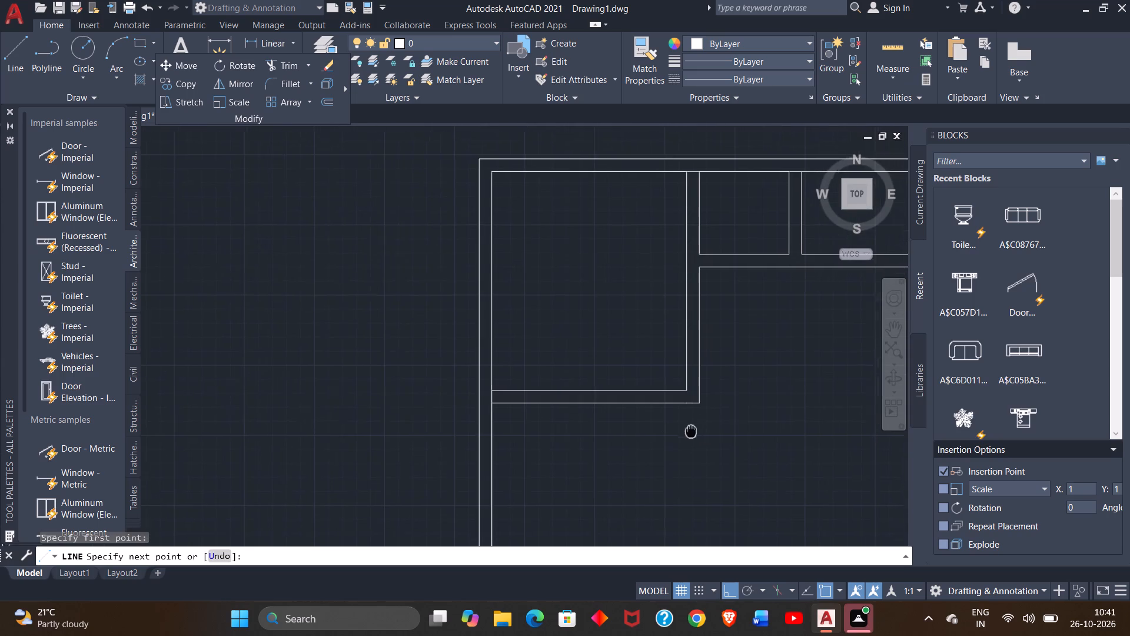
{"action": "middle_click_drag", "start_coordinate": [687, 425], "coordinate": [630, 256]}
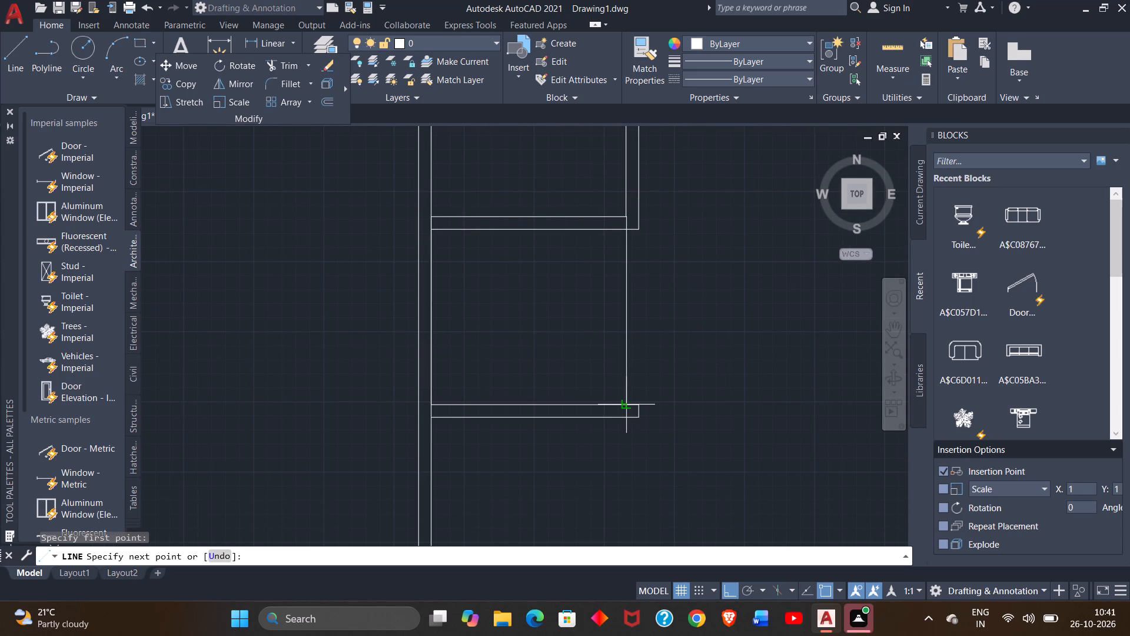
{"action": "double_click", "coordinate": [626, 402]}
{"action": "left_click", "coordinate": [636, 400]}
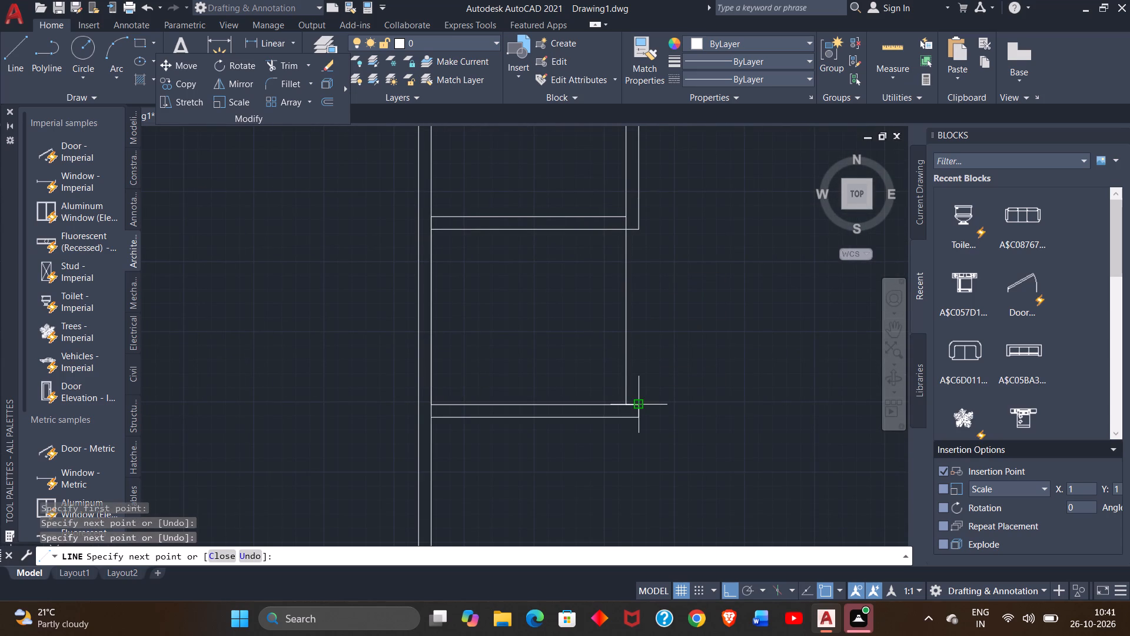
{"action": "left_click", "coordinate": [638, 228]}
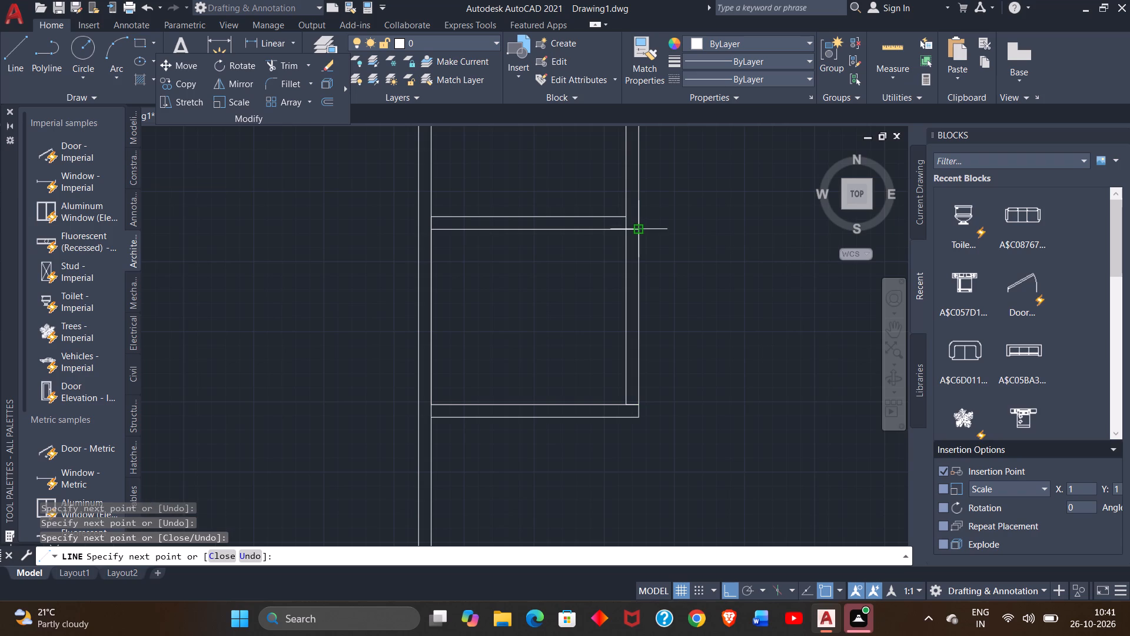
{"action": "right_click", "coordinate": [658, 201]}
{"action": "left_click", "coordinate": [683, 207]}
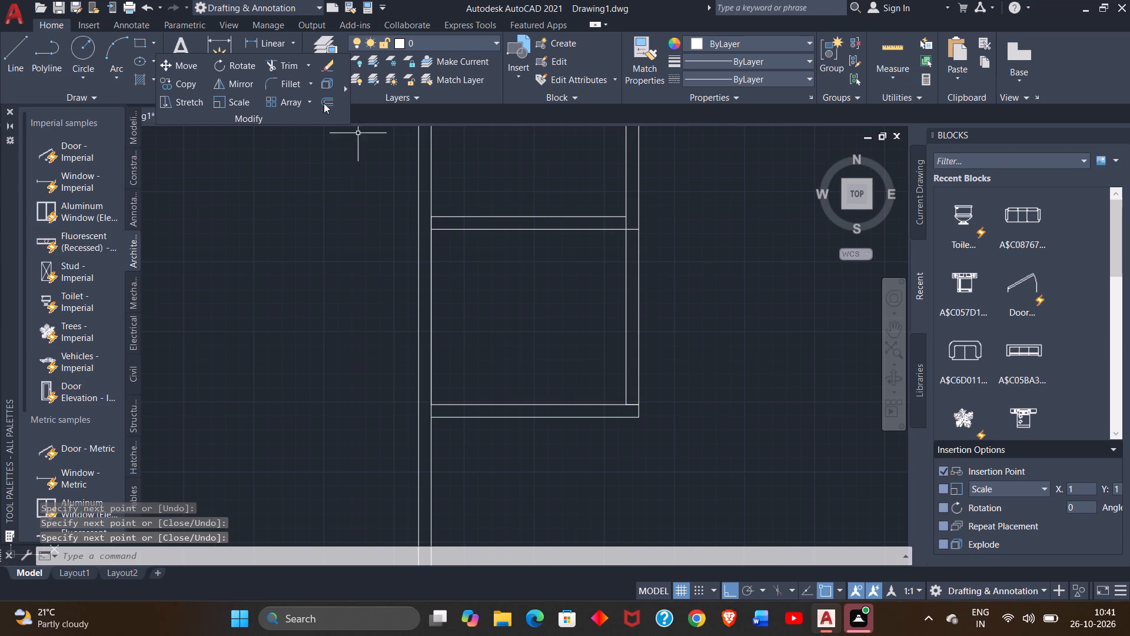
Trim the overlapping line pieces at the upper junction and lower corner of the second west room's vertical partition.
{"action": "left_click", "coordinate": [277, 62]}
{"action": "scroll", "coordinate": [622, 226], "scroll_direction": "up", "scroll_amount": 4}
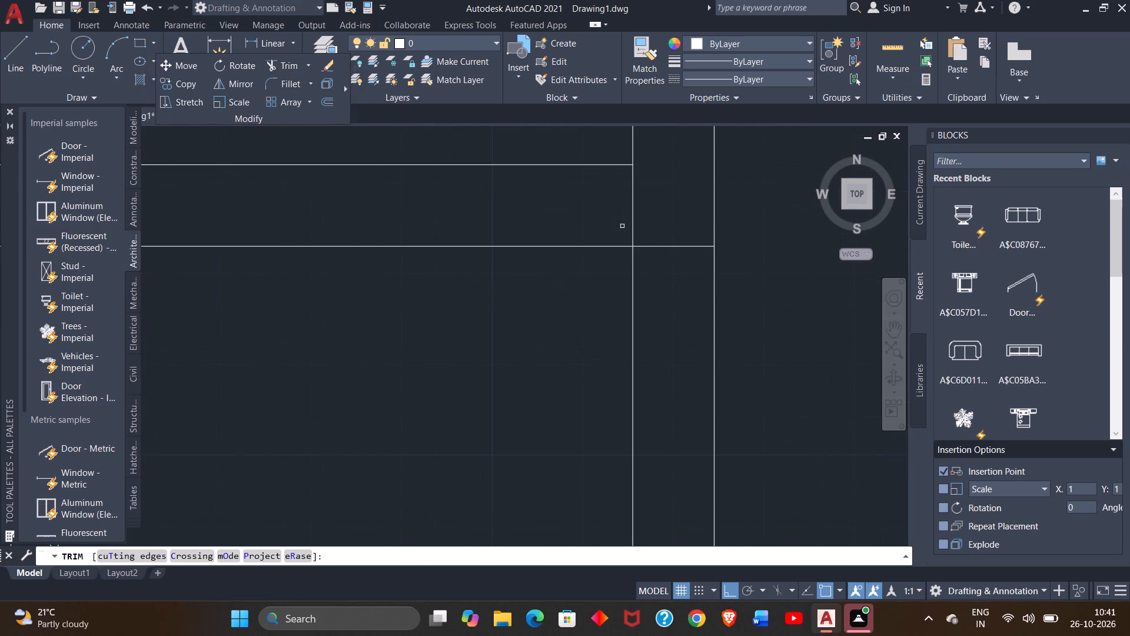
{"action": "left_click", "coordinate": [631, 214]}
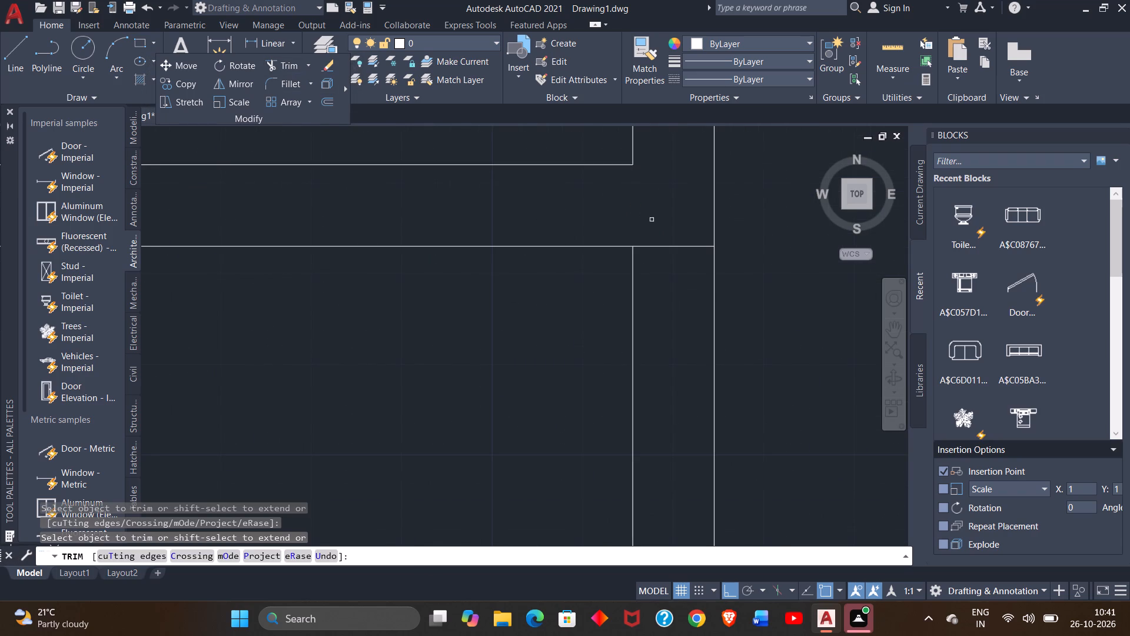
{"action": "left_click", "coordinate": [669, 245]}
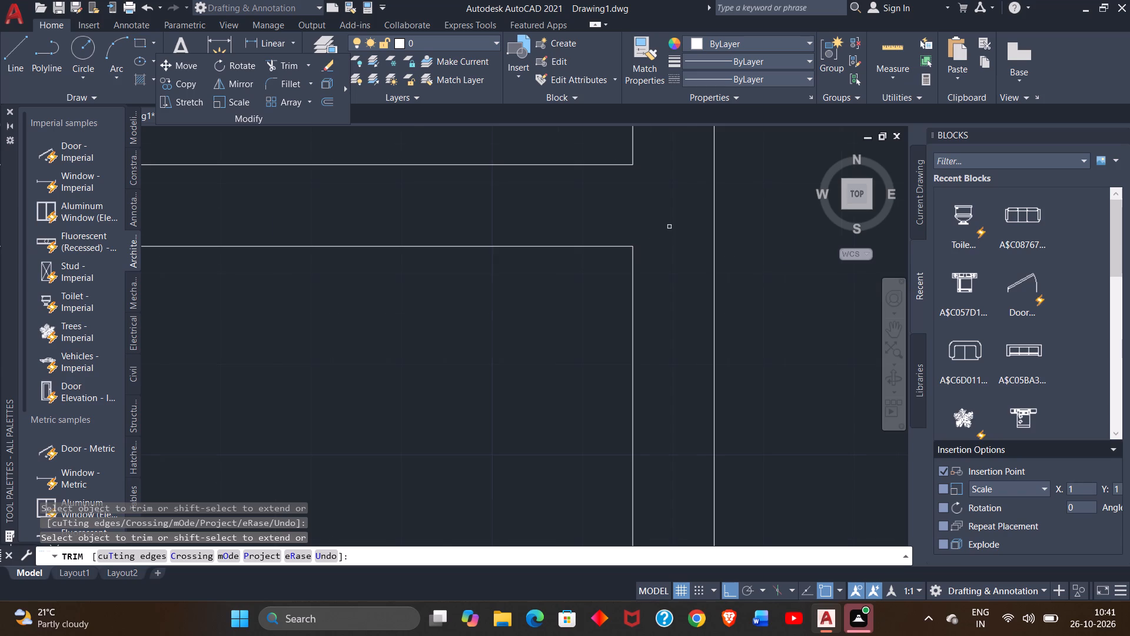
{"action": "scroll", "coordinate": [669, 227], "scroll_direction": "down", "scroll_amount": 2}
{"action": "scroll", "coordinate": [673, 331], "scroll_direction": "down", "scroll_amount": 2}
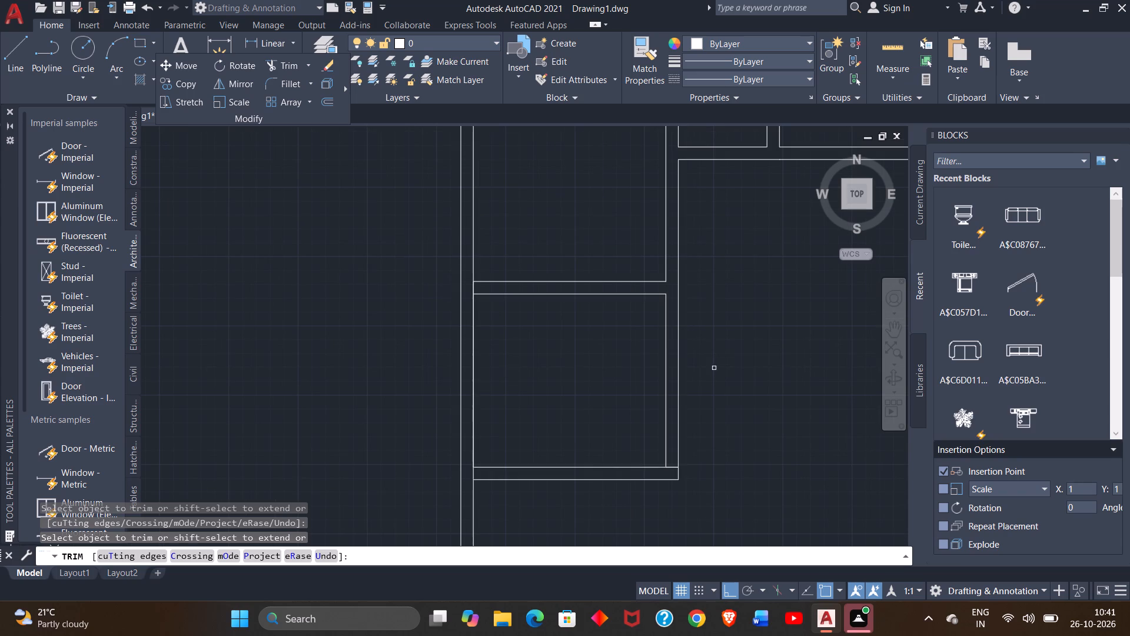
{"action": "middle_click_drag", "start_coordinate": [714, 368], "coordinate": [700, 234]}
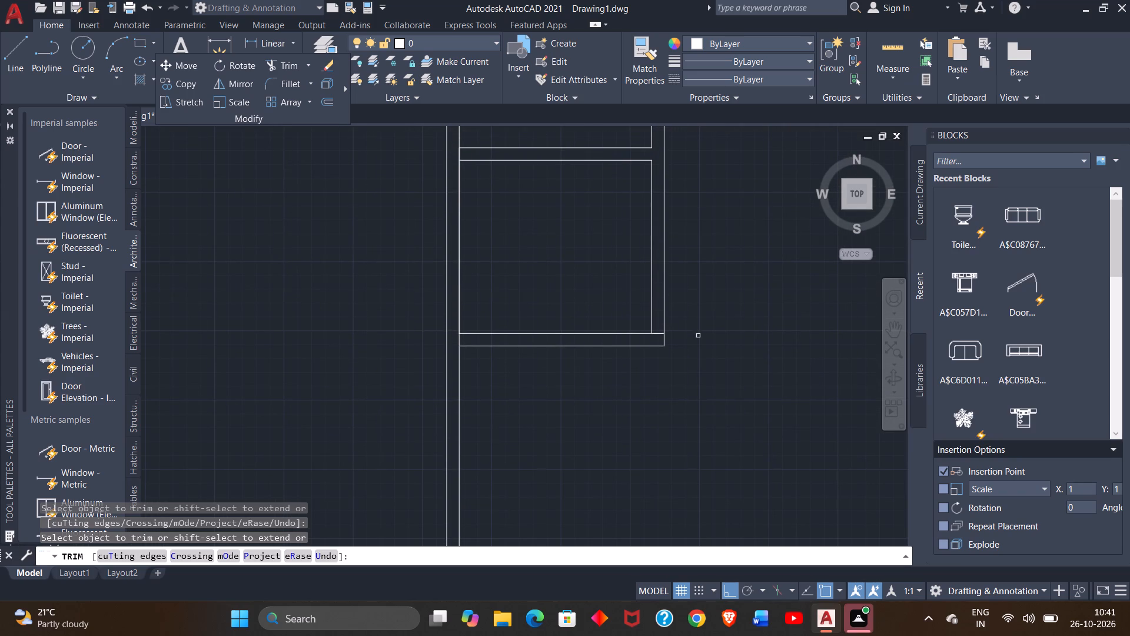
{"action": "scroll", "coordinate": [654, 340], "scroll_direction": "up", "scroll_amount": 3}
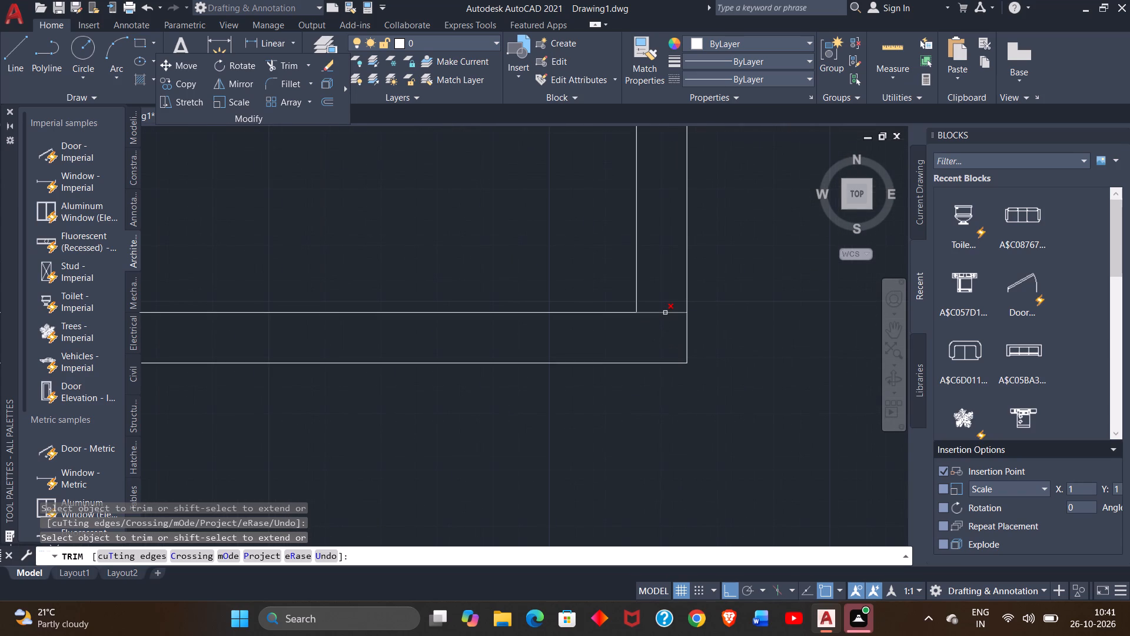
{"action": "double_click", "coordinate": [665, 313]}
{"action": "left_click_drag", "start_coordinate": [667, 289], "coordinate": [669, 324]}
{"action": "right_click", "coordinate": [712, 256]}
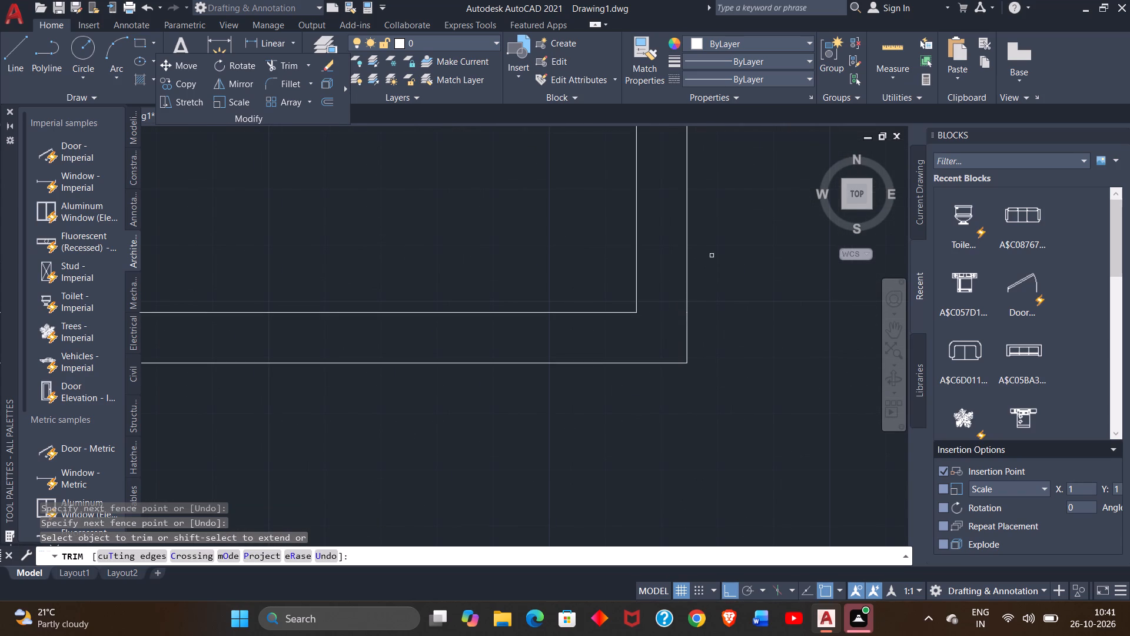
{"action": "left_click", "coordinate": [737, 261]}
Draw a horizontal line from the second west room's outer lower corner to the inner face of the east outer wall.
{"action": "scroll", "coordinate": [711, 319], "scroll_direction": "down", "scroll_amount": 4}
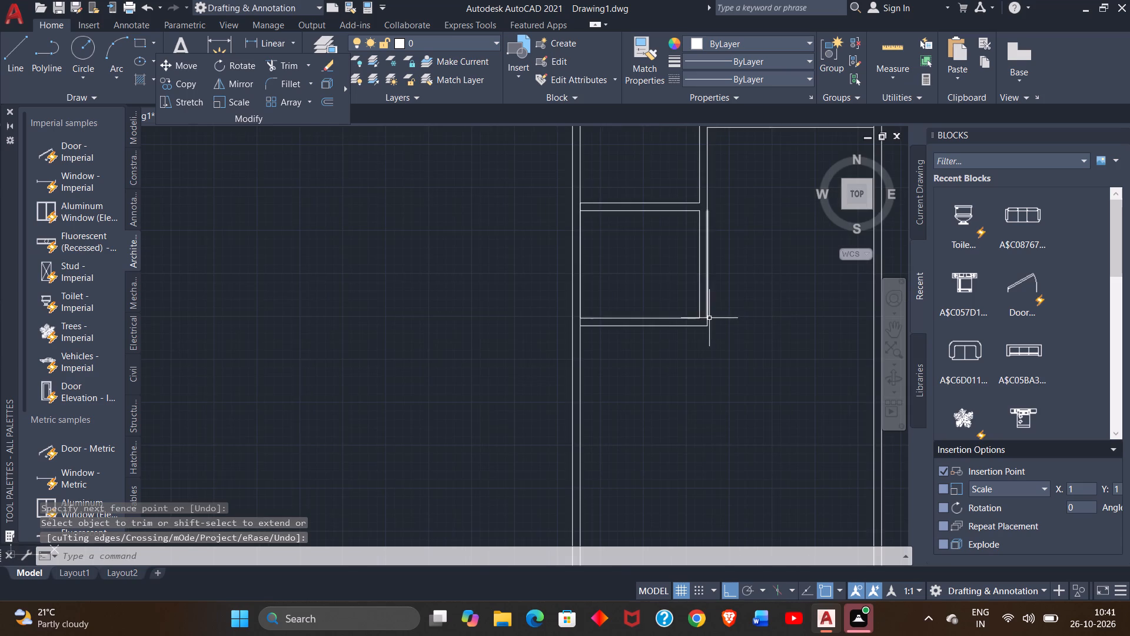
{"action": "scroll", "coordinate": [709, 318], "scroll_direction": "down", "scroll_amount": 2}
{"action": "middle_click_drag", "start_coordinate": [686, 356], "coordinate": [478, 268]}
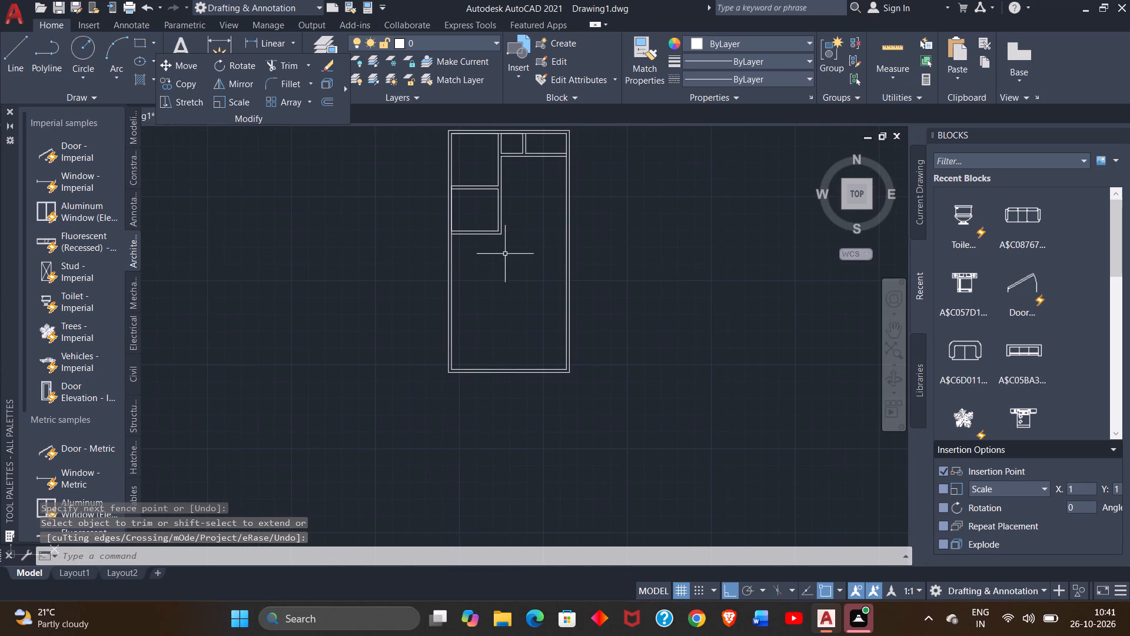
{"action": "left_click", "coordinate": [7, 61]}
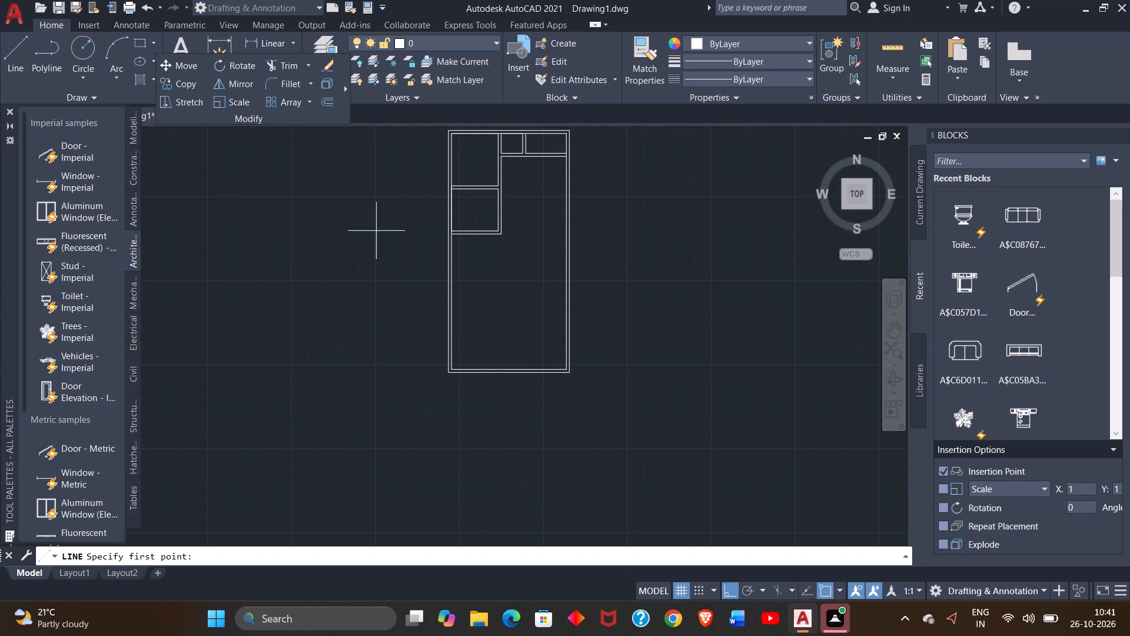
{"action": "scroll", "coordinate": [480, 276], "scroll_direction": "up", "scroll_amount": 2}
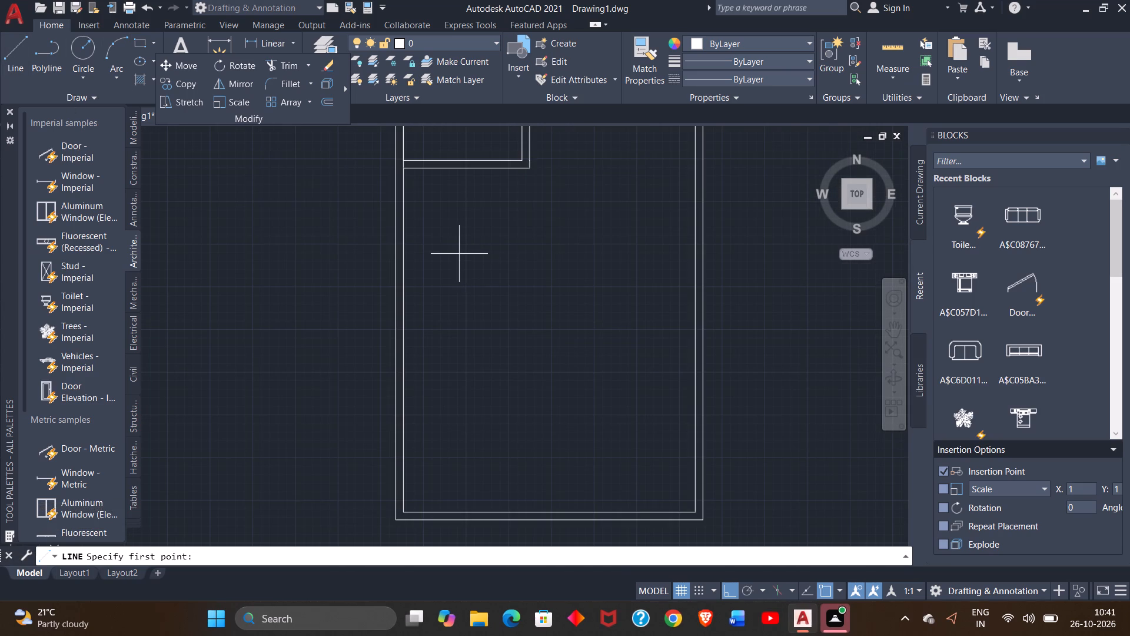
{"action": "middle_click_drag", "start_coordinate": [457, 254], "coordinate": [457, 333]}
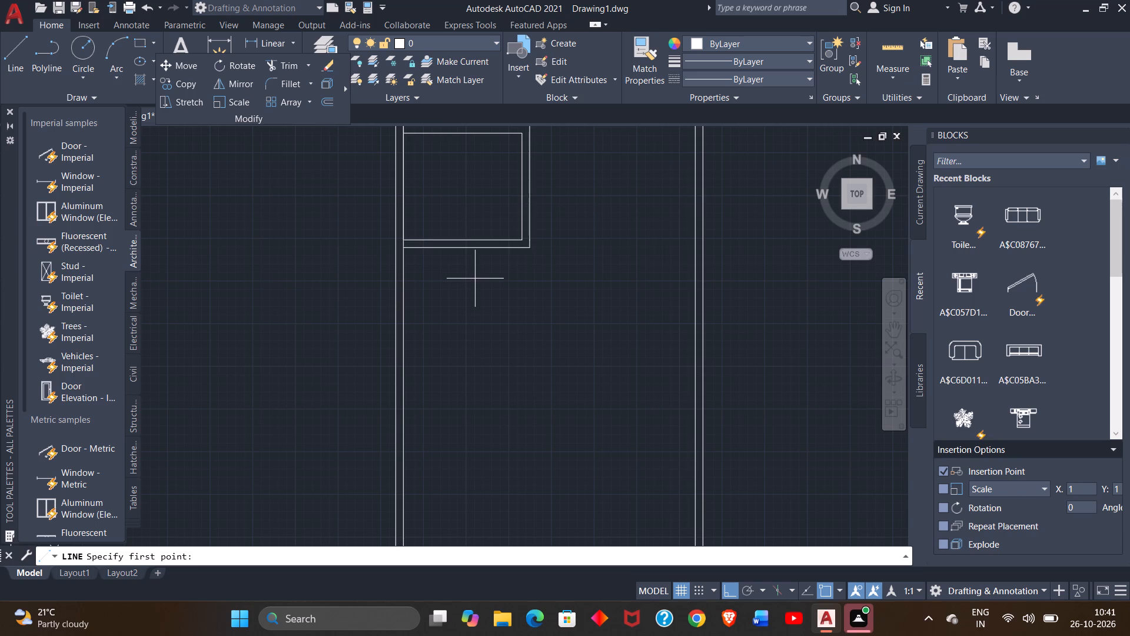
{"action": "scroll", "coordinate": [476, 279], "scroll_direction": "down", "scroll_amount": 2}
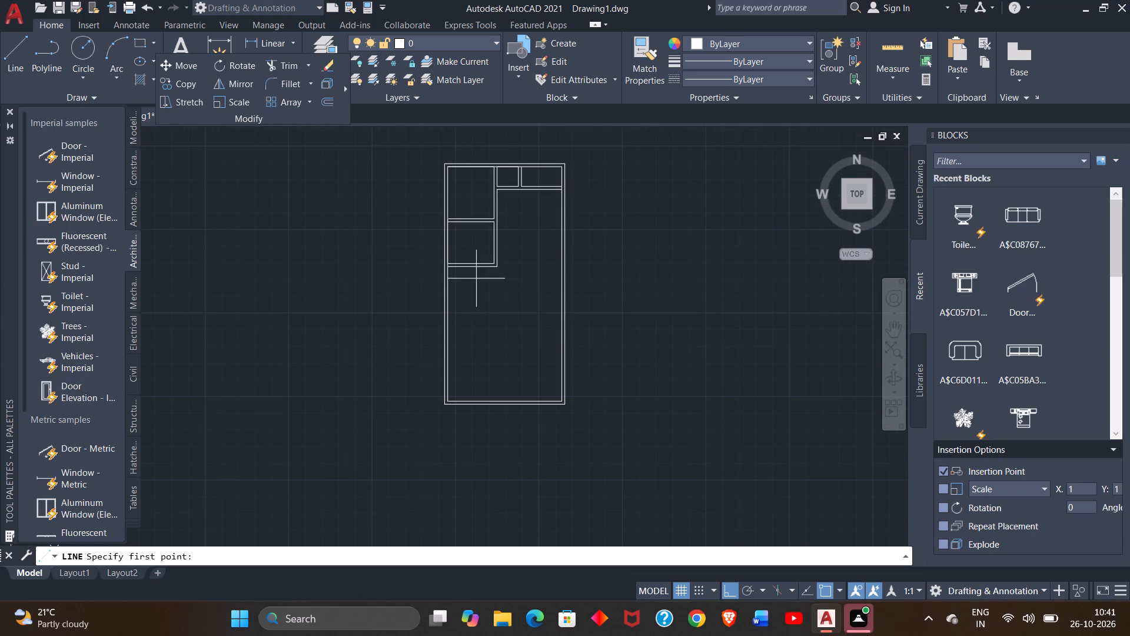
{"action": "middle_click_drag", "start_coordinate": [477, 299], "coordinate": [398, 290]}
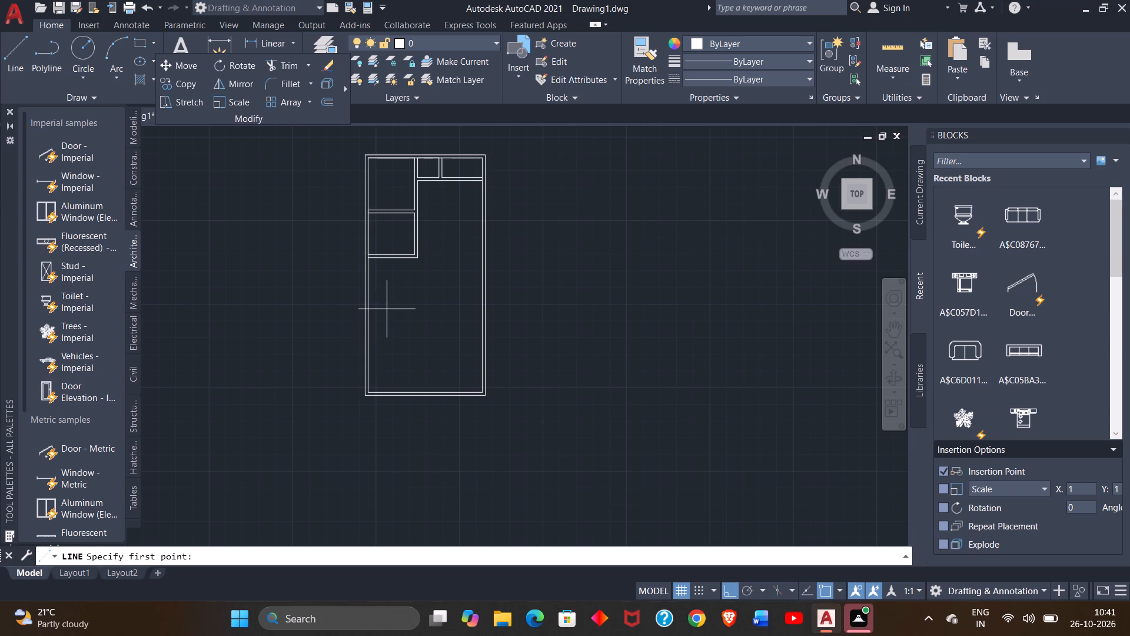
{"action": "scroll", "coordinate": [385, 274], "scroll_direction": "up", "scroll_amount": 1}
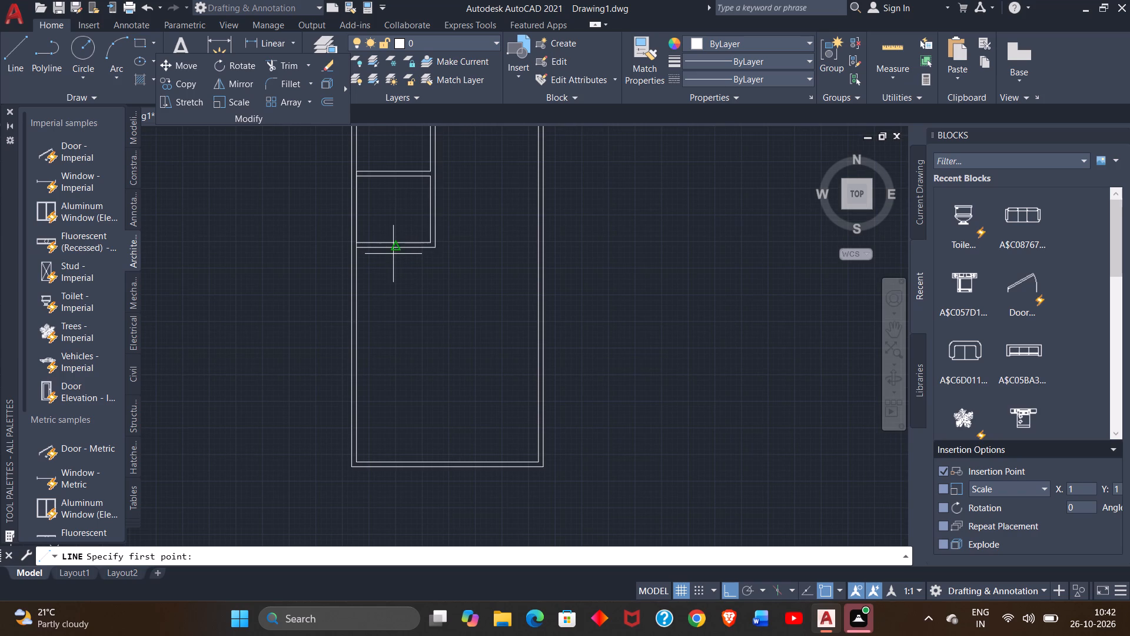
{"action": "scroll", "coordinate": [394, 252], "scroll_direction": "down", "scroll_amount": 1}
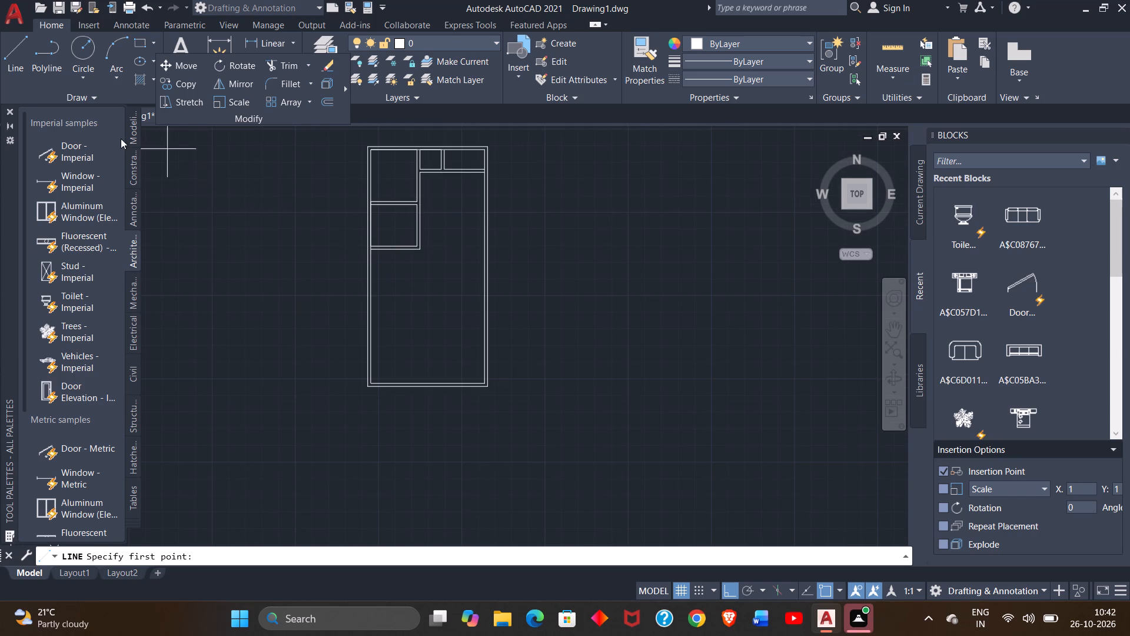
{"action": "scroll", "coordinate": [418, 247], "scroll_direction": "up", "scroll_amount": 4}
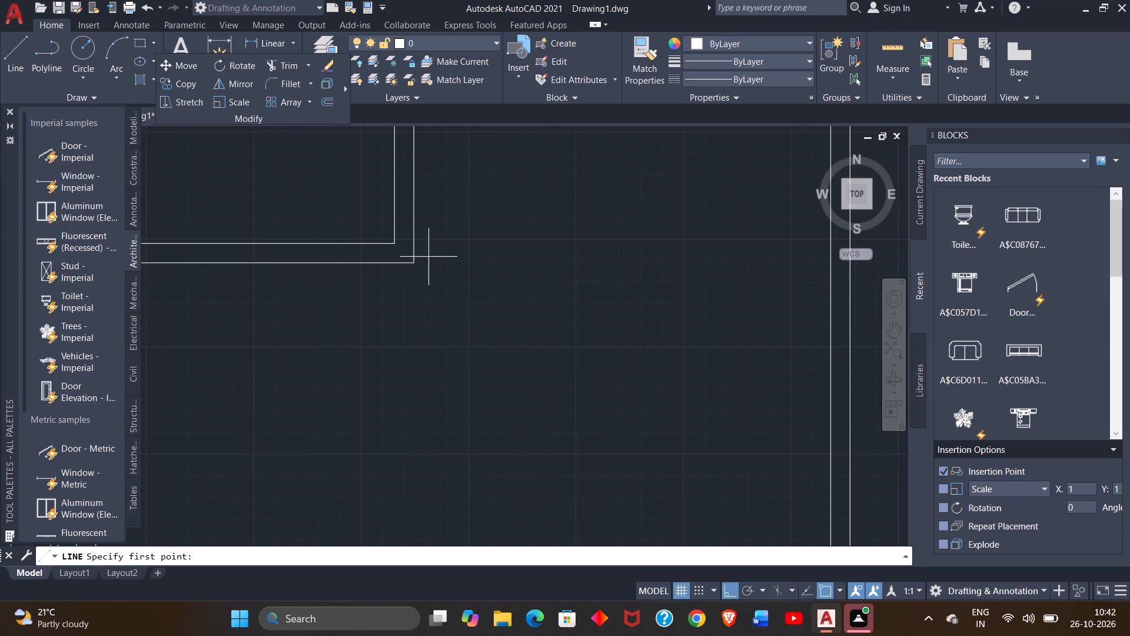
{"action": "left_click", "coordinate": [414, 262]}
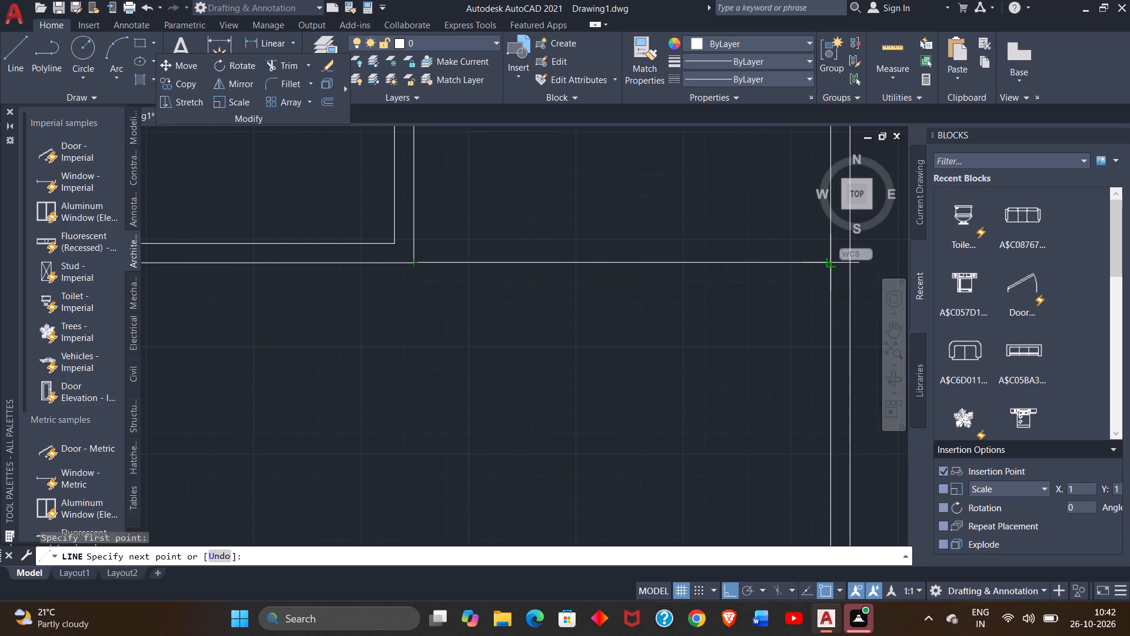
{"action": "left_click", "coordinate": [830, 259]}
{"action": "right_click", "coordinate": [827, 252]}
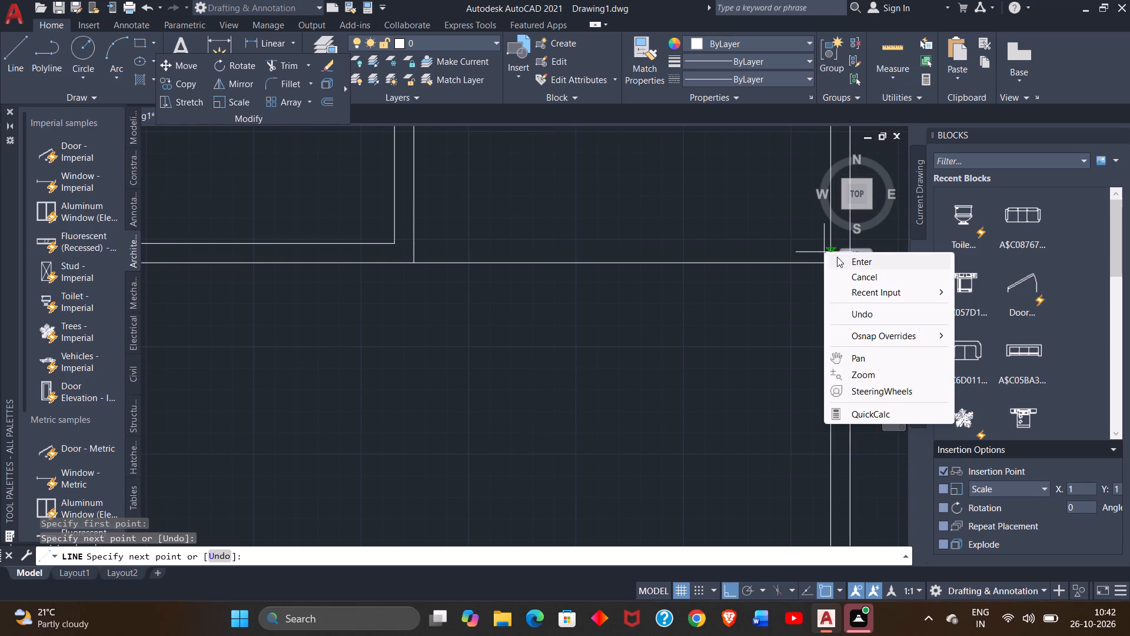
{"action": "left_click", "coordinate": [839, 257]}
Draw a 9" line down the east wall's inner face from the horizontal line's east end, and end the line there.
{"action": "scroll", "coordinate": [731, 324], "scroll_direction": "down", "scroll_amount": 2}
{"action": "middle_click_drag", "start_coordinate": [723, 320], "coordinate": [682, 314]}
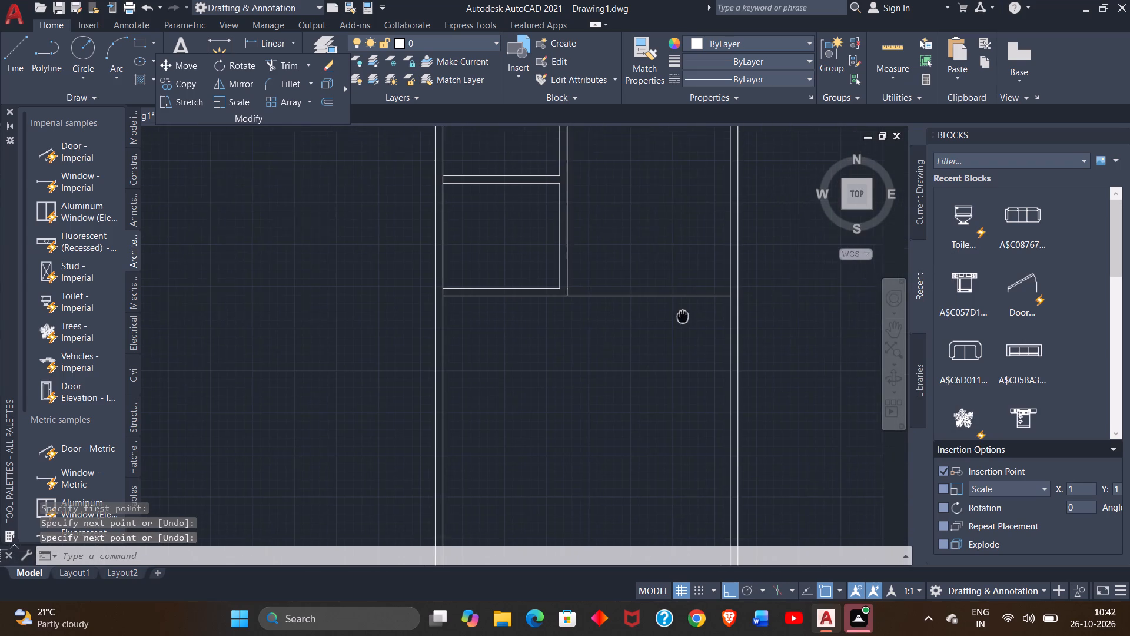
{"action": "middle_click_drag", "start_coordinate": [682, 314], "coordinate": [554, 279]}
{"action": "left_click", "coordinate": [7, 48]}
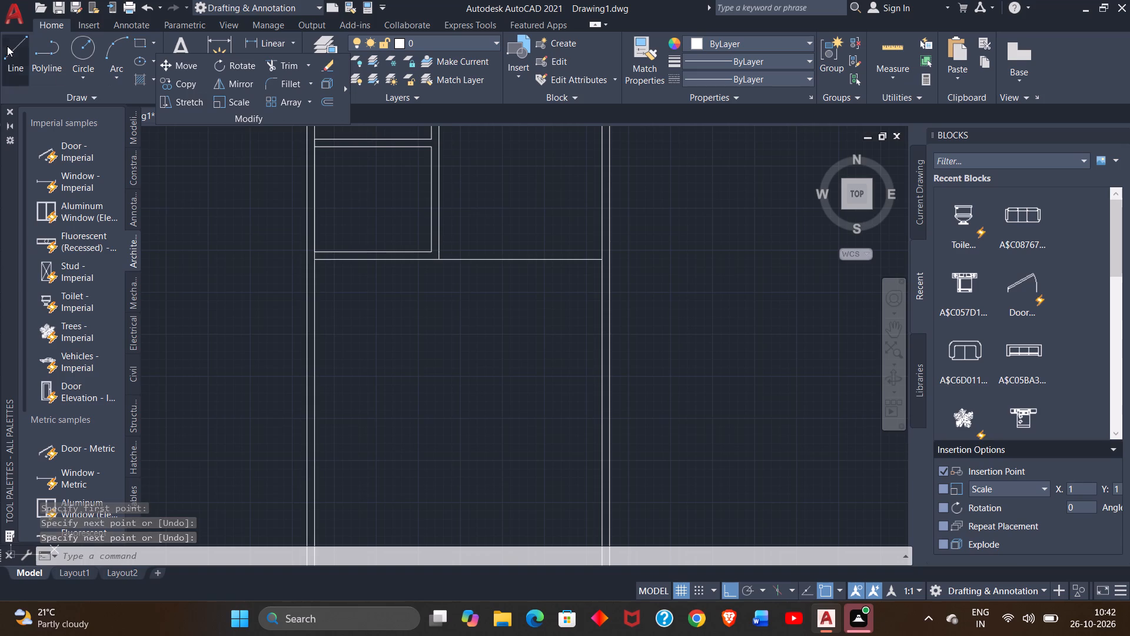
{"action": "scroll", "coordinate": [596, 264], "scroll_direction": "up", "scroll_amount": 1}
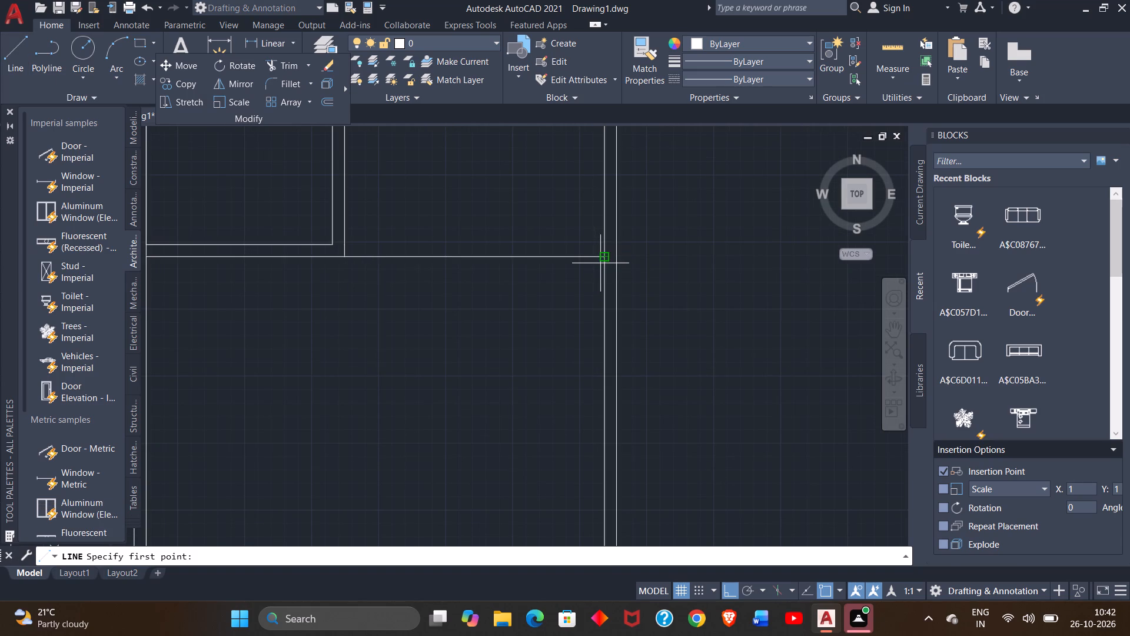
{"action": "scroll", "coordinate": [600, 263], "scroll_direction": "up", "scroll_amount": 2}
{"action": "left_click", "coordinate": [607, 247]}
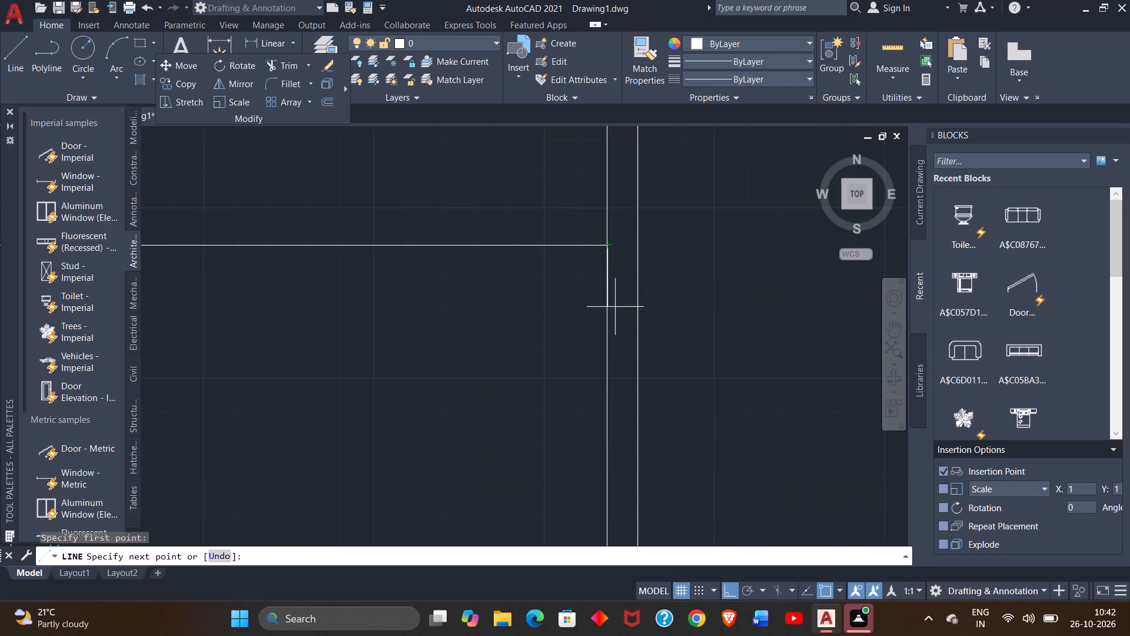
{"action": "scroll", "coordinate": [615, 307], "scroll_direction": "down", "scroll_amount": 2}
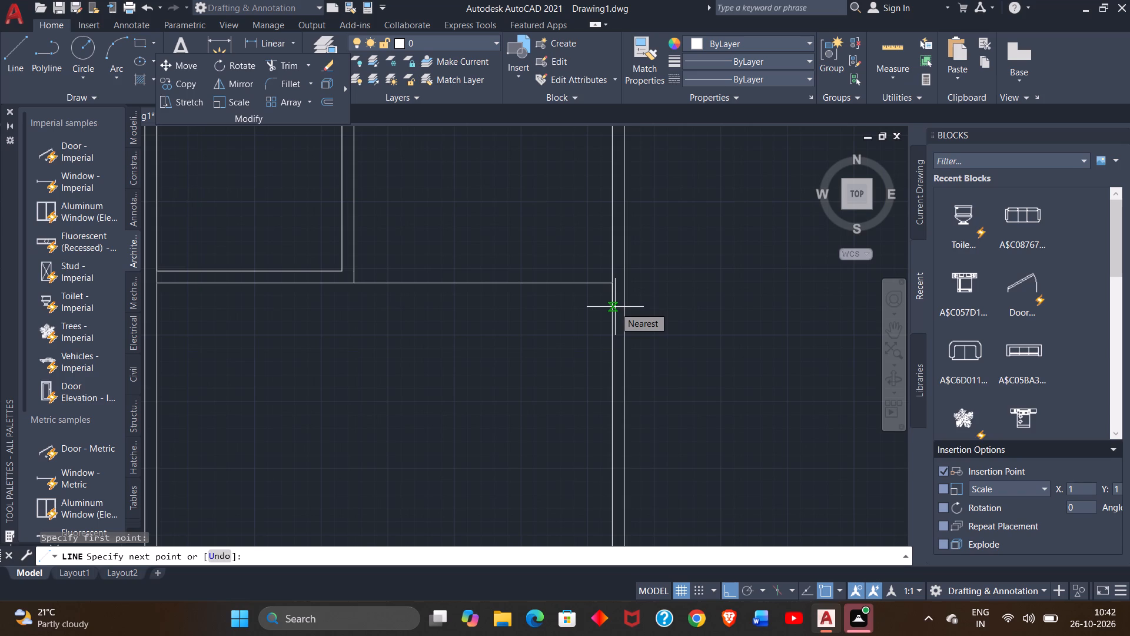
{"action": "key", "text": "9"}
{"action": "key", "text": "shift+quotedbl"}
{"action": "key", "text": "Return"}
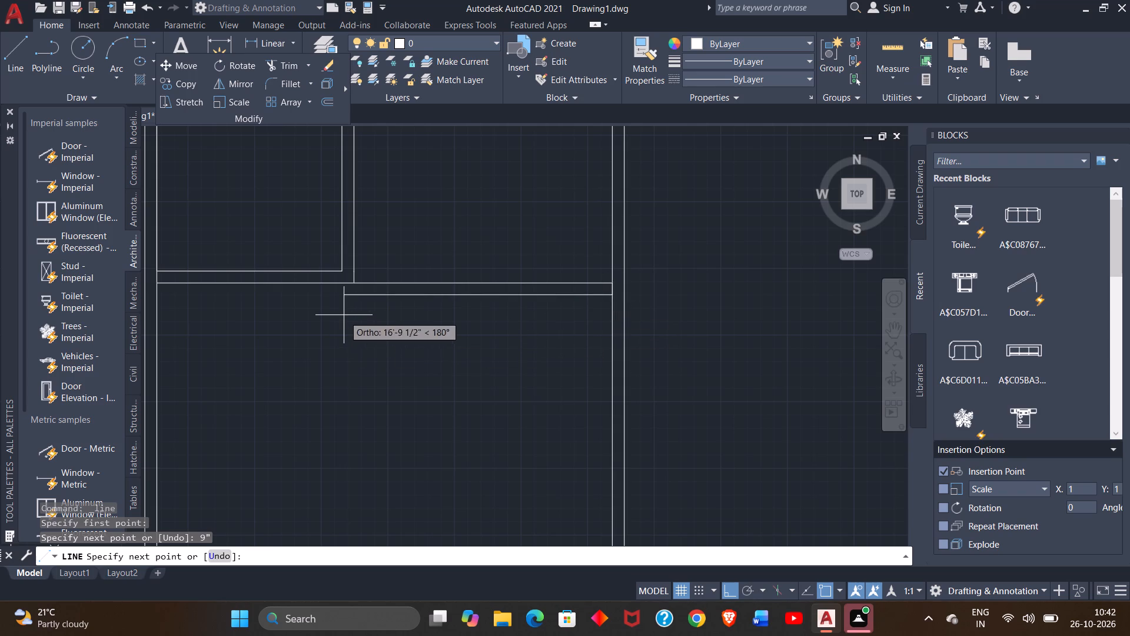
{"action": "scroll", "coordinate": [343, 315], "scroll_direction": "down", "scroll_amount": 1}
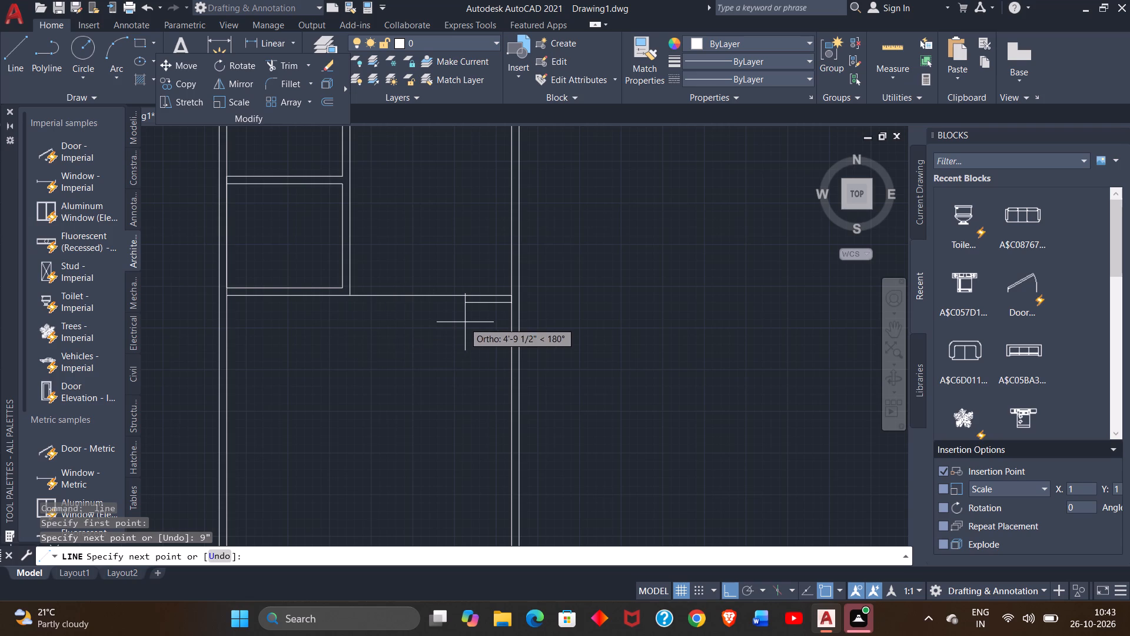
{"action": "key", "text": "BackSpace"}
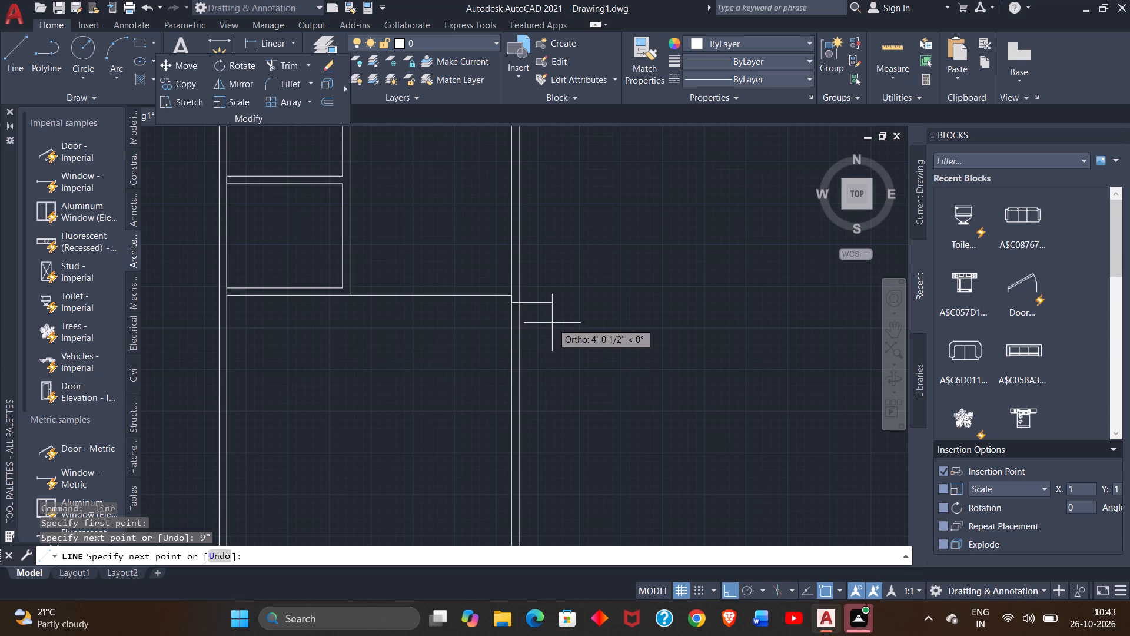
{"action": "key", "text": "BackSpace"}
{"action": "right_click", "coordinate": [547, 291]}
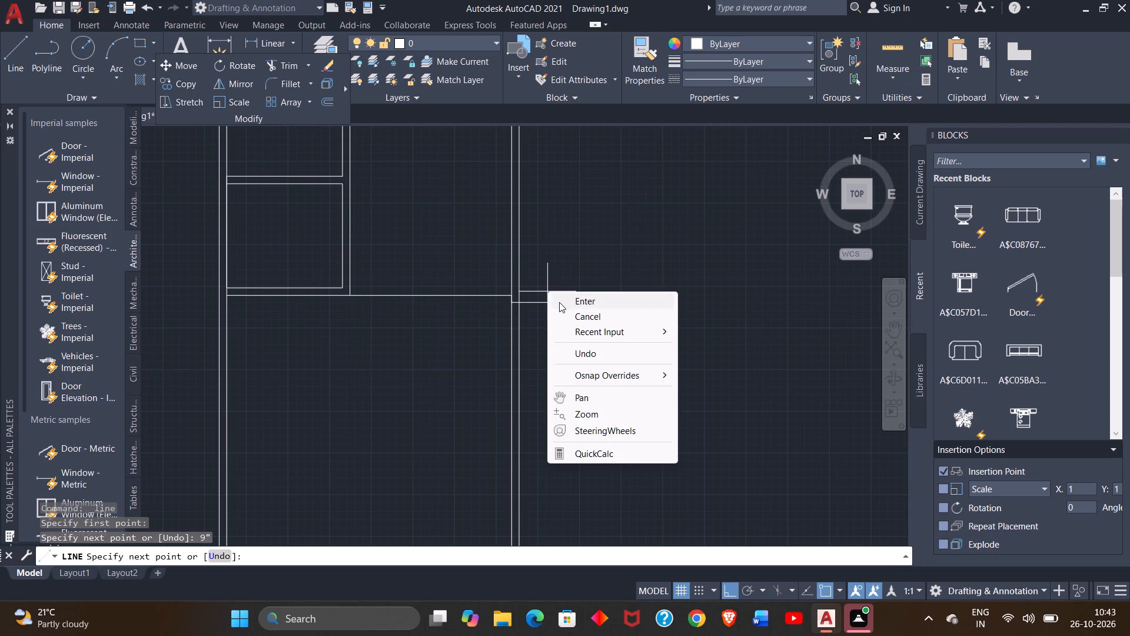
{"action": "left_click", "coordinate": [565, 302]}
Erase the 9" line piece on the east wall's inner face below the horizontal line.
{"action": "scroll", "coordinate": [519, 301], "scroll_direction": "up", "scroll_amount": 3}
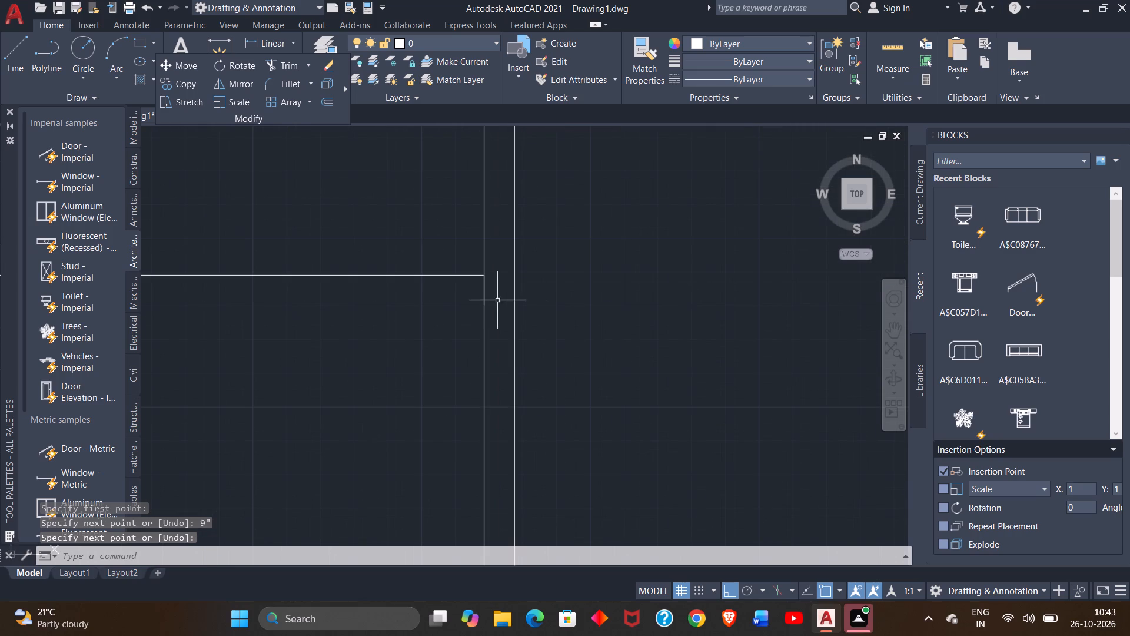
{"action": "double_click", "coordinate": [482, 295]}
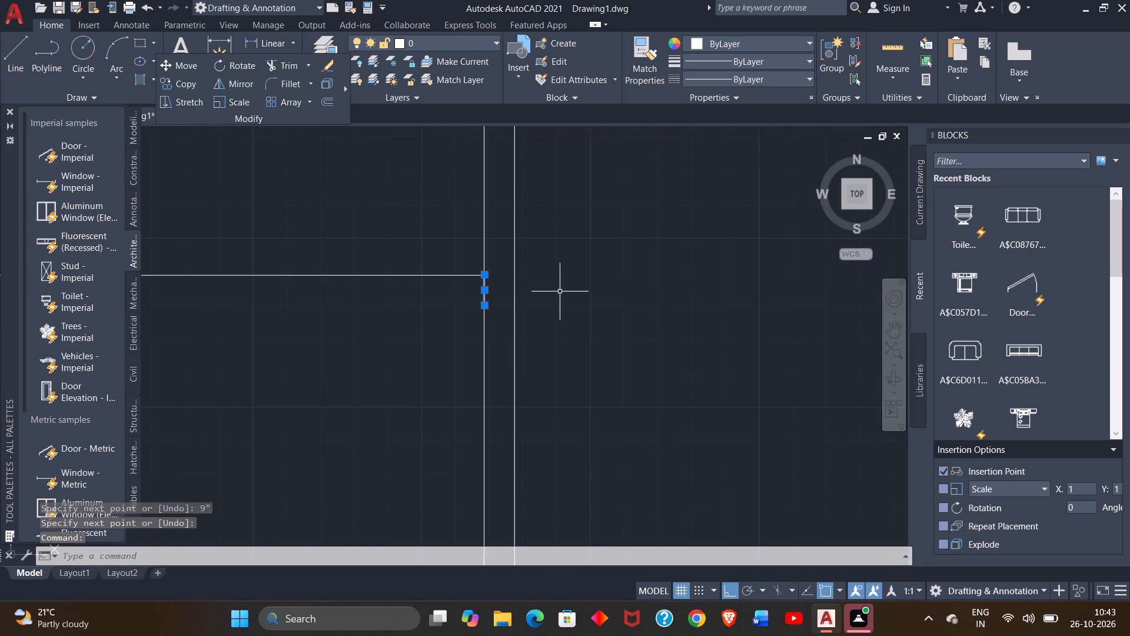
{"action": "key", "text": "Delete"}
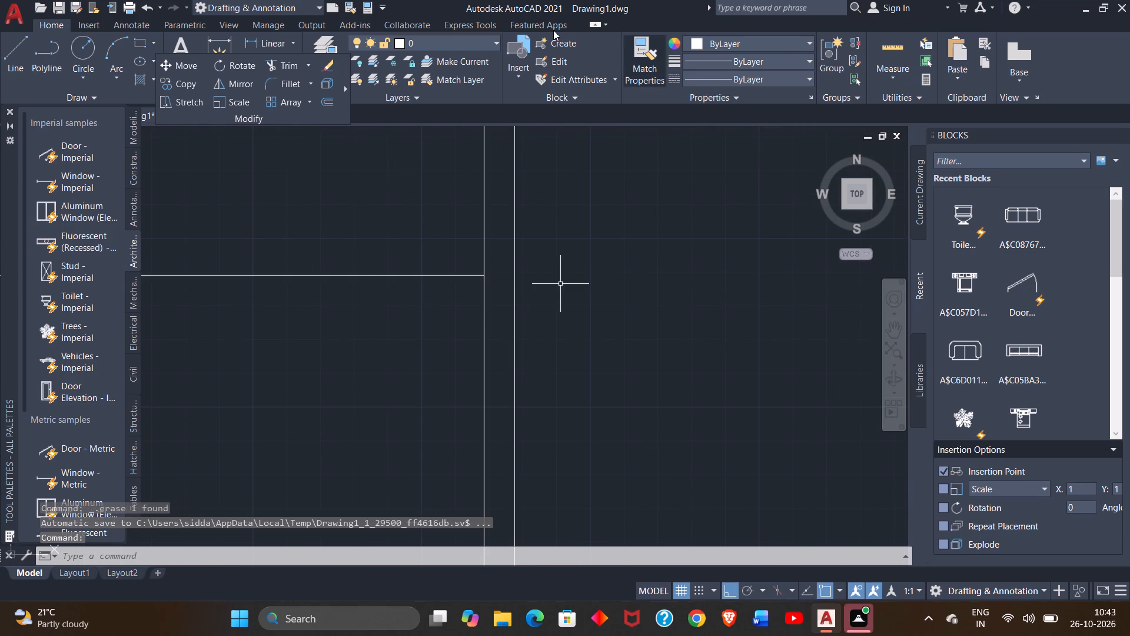
Draw a line 9" up from the horizontal line's east end, then west to the lower inner corner of the second west room's vertical partition.
{"action": "left_click", "coordinate": [10, 54]}
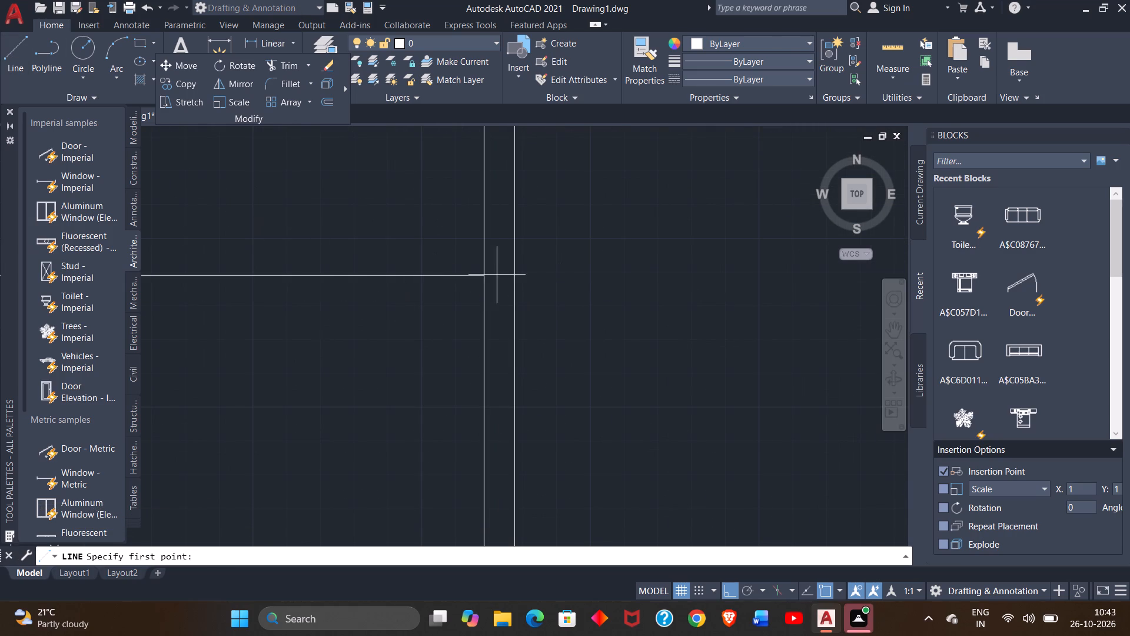
{"action": "left_click", "coordinate": [488, 279]}
{"action": "scroll", "coordinate": [488, 253], "scroll_direction": "down", "scroll_amount": 3}
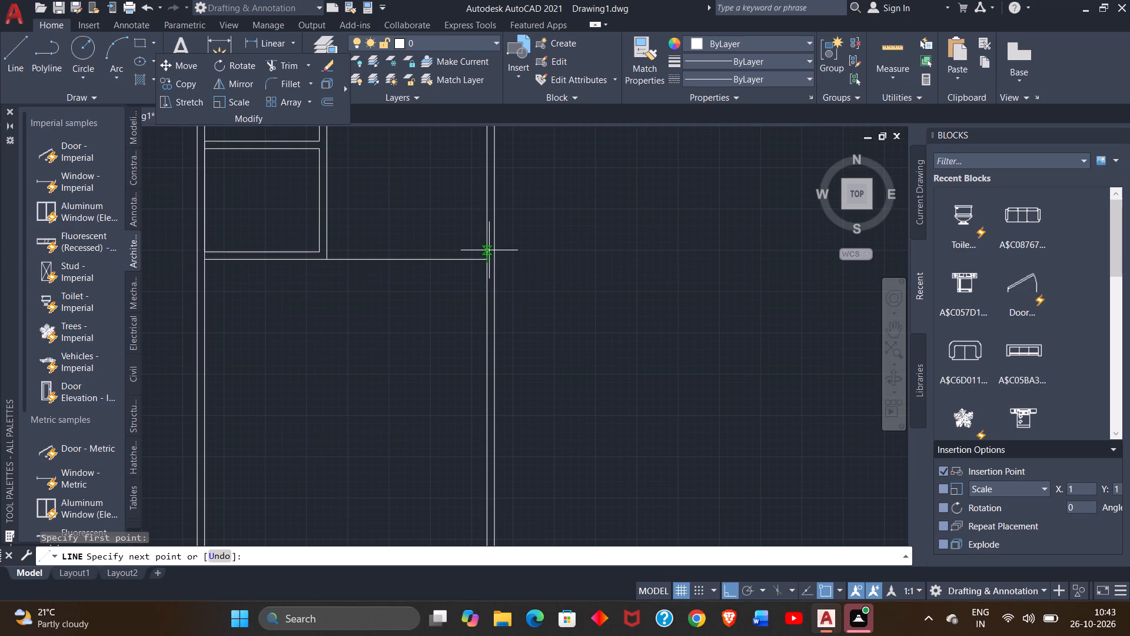
{"action": "scroll", "coordinate": [488, 250], "scroll_direction": "up", "scroll_amount": 2}
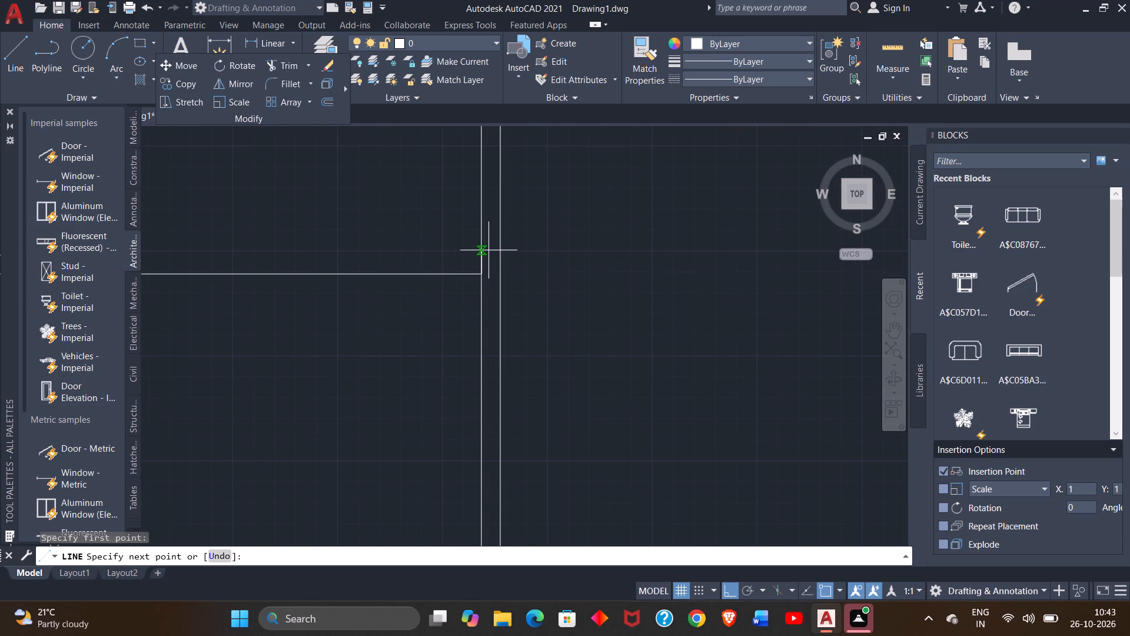
{"action": "key", "text": "9"}
{"action": "key", "text": "shift+quotedbl"}
{"action": "key", "text": "Return"}
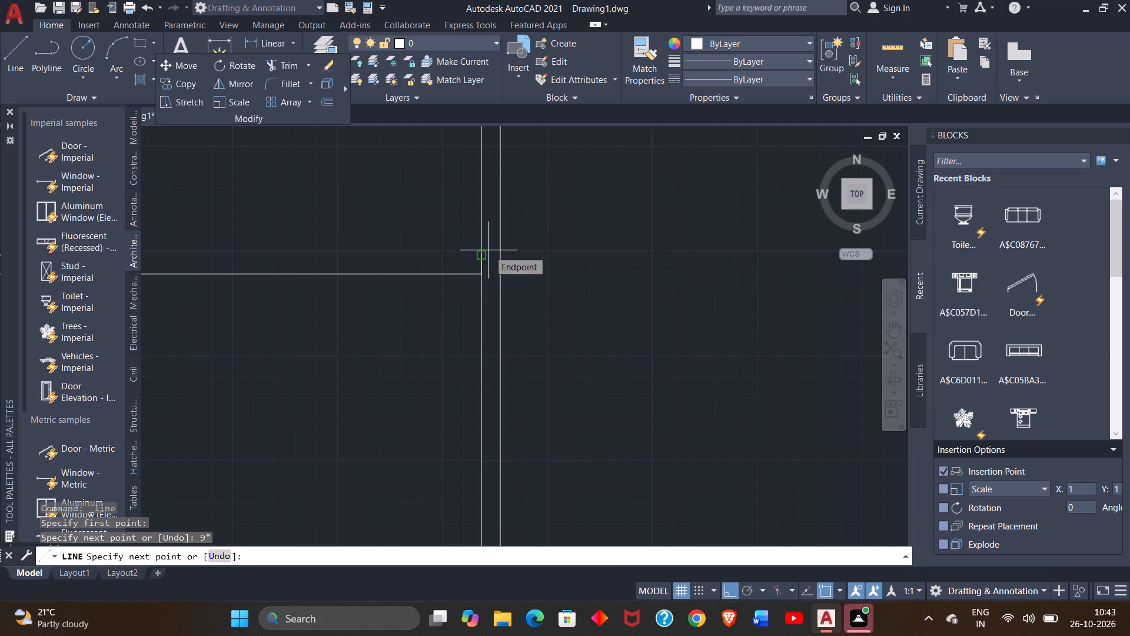
{"action": "scroll", "coordinate": [347, 270], "scroll_direction": "down", "scroll_amount": 4}
{"action": "scroll", "coordinate": [317, 267], "scroll_direction": "up", "scroll_amount": 3}
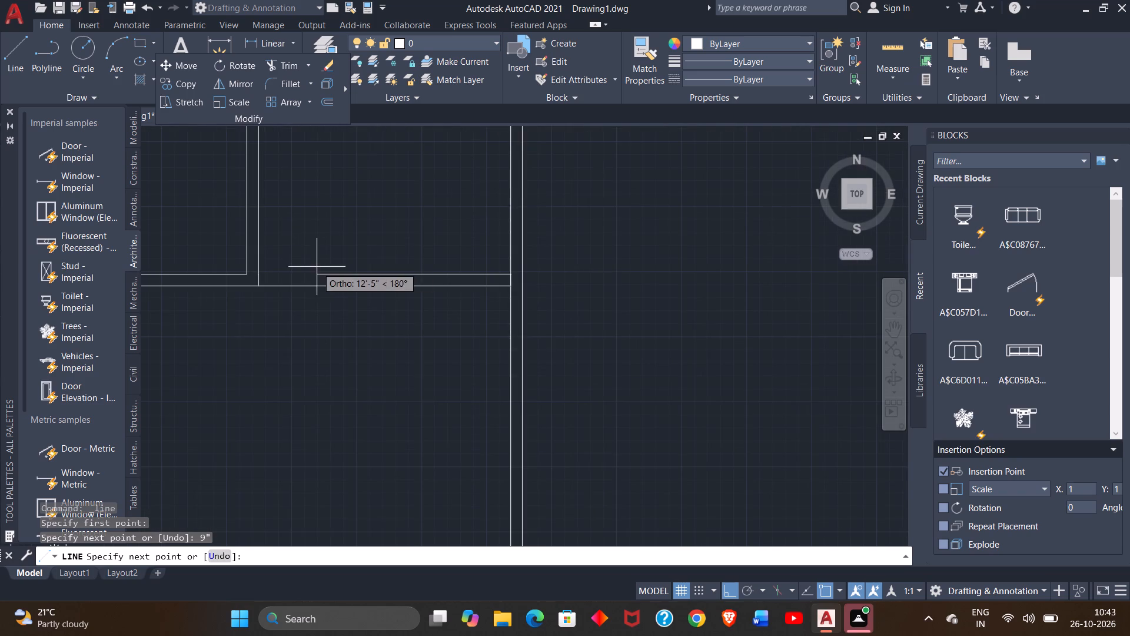
{"action": "left_click", "coordinate": [247, 271]}
{"action": "right_click", "coordinate": [272, 262]}
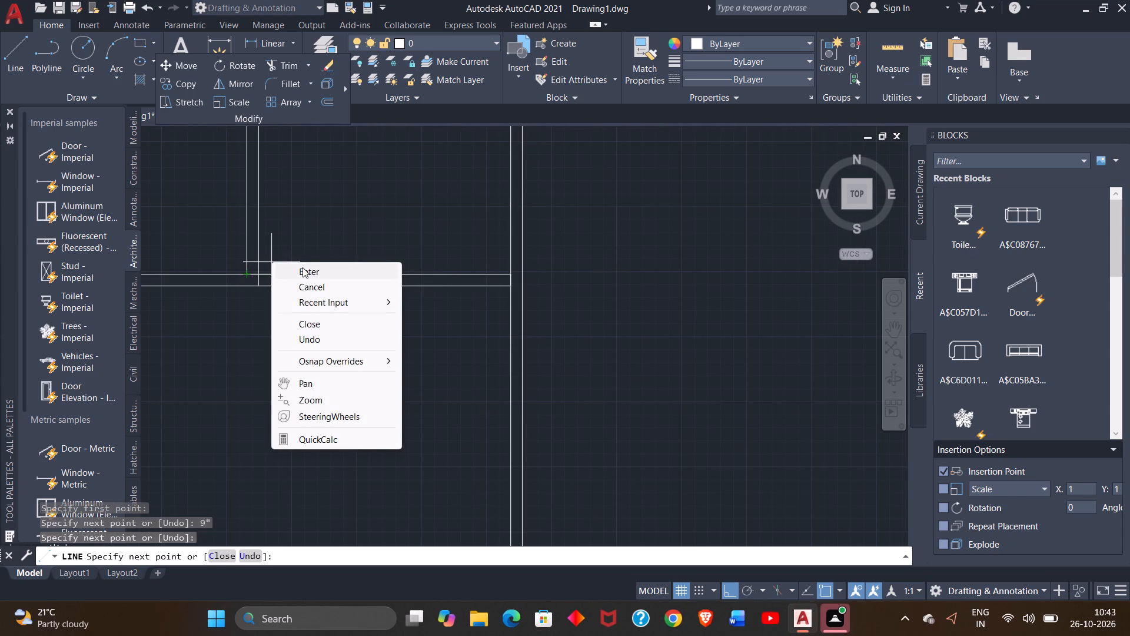
{"action": "left_click", "coordinate": [305, 267]}
Draw a line 4'2" west from the horizontal partition's lower east corner, then down about 4'-2 1/2".
{"action": "scroll", "coordinate": [450, 268], "scroll_direction": "up", "scroll_amount": 2}
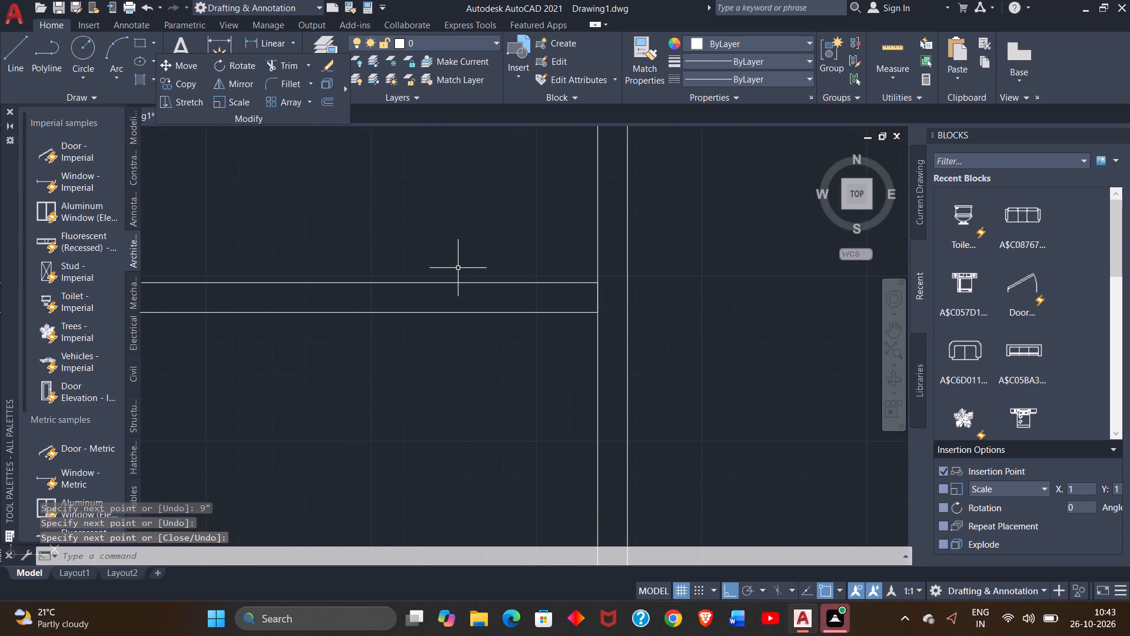
{"action": "scroll", "coordinate": [603, 308], "scroll_direction": "down", "scroll_amount": 2}
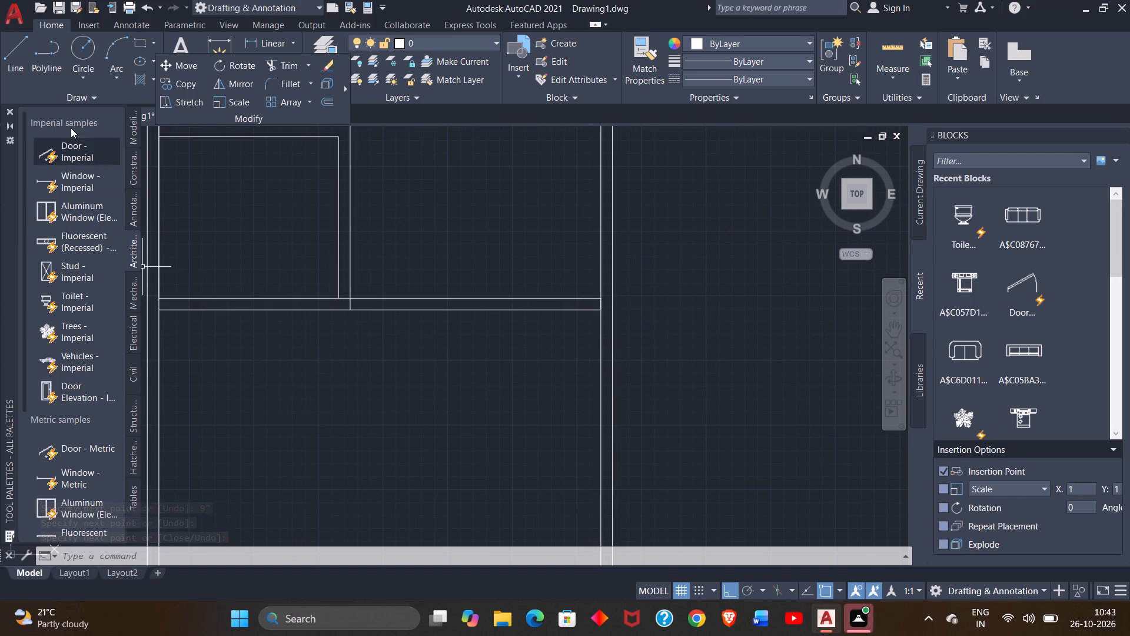
{"action": "left_click", "coordinate": [14, 52]}
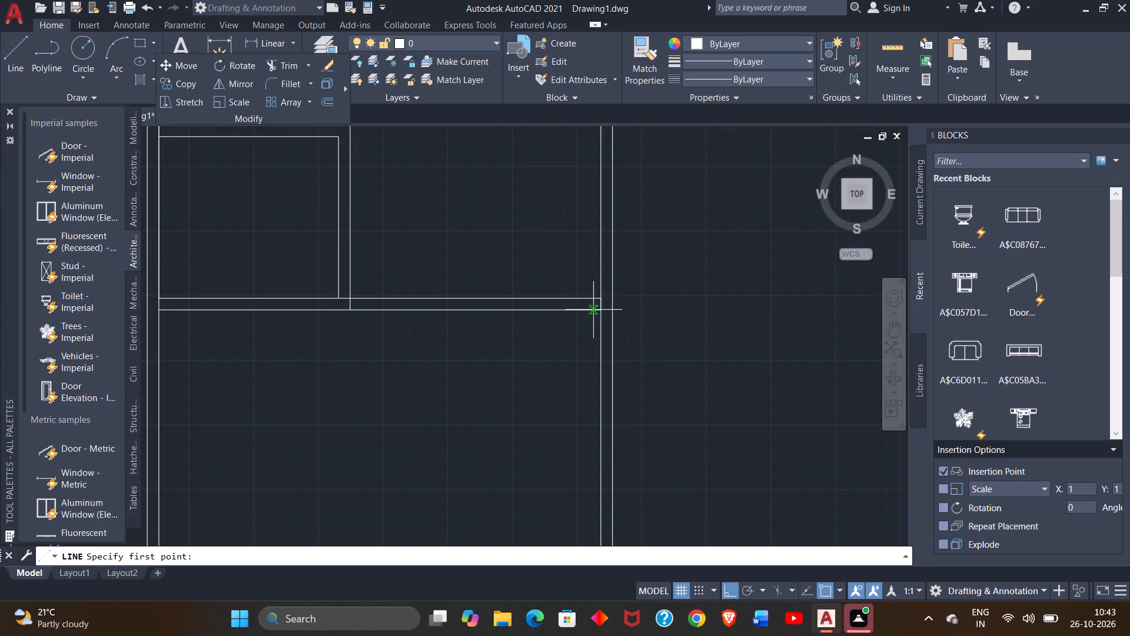
{"action": "left_click", "coordinate": [597, 307]}
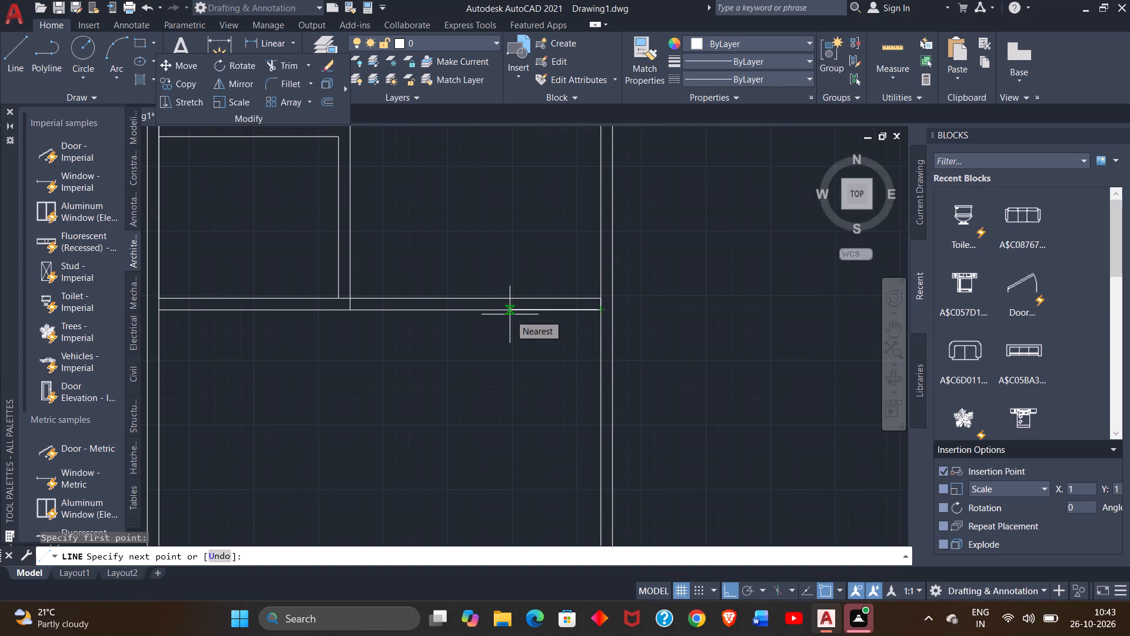
{"action": "type", "text": "4'2"}
{"action": "key", "text": "shift+quotedbl"}
{"action": "key", "text": "Return"}
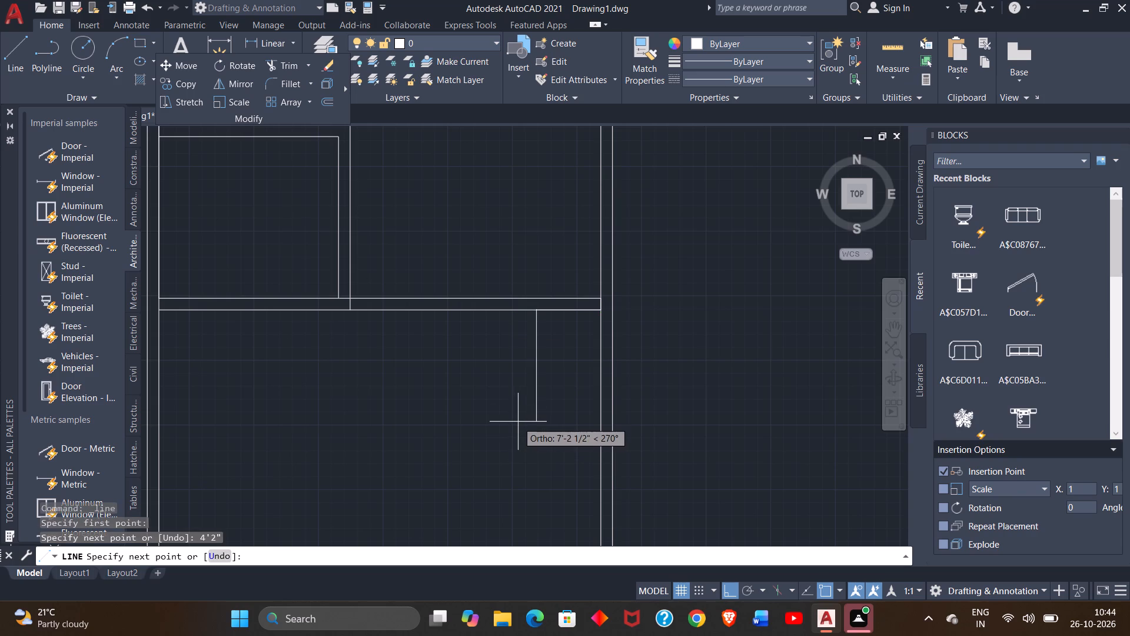
{"action": "scroll", "coordinate": [518, 376], "scroll_direction": "up", "scroll_amount": 2}
{"action": "scroll", "coordinate": [517, 373], "scroll_direction": "down", "scroll_amount": 2}
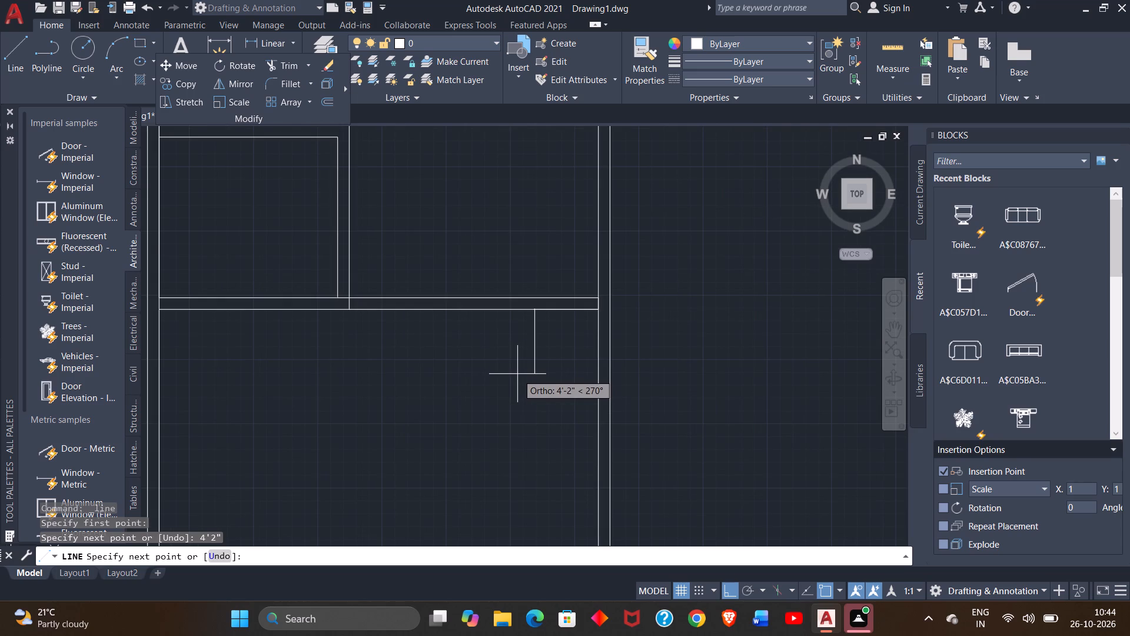
{"action": "scroll", "coordinate": [517, 374], "scroll_direction": "down", "scroll_amount": 1}
{"action": "scroll", "coordinate": [534, 361], "scroll_direction": "up", "scroll_amount": 2}
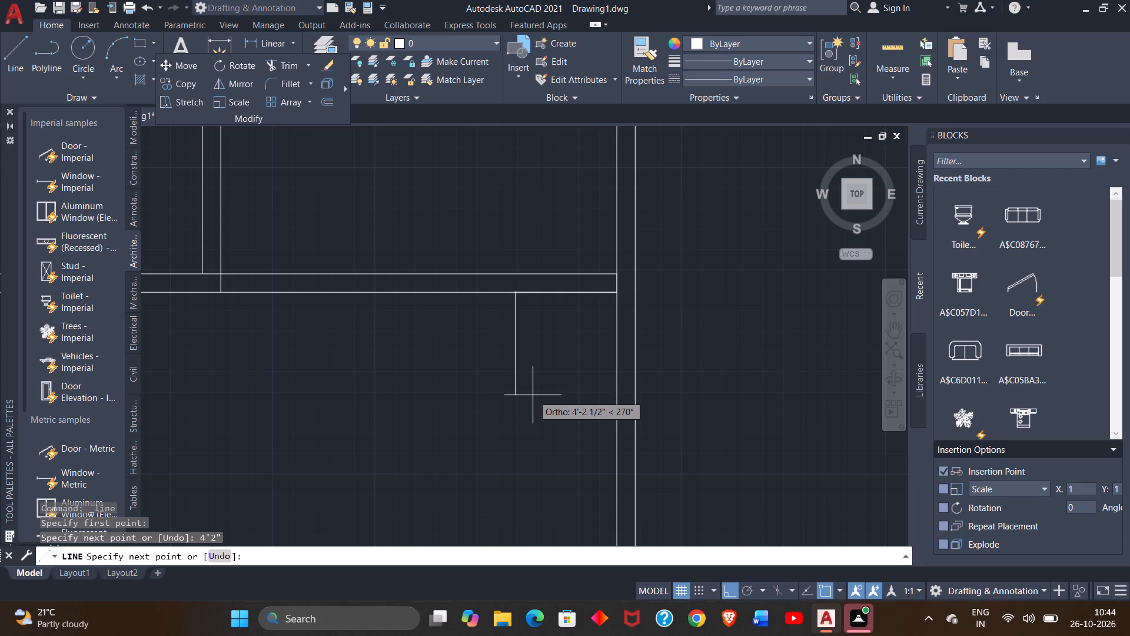
{"action": "scroll", "coordinate": [533, 395], "scroll_direction": "up", "scroll_amount": 1}
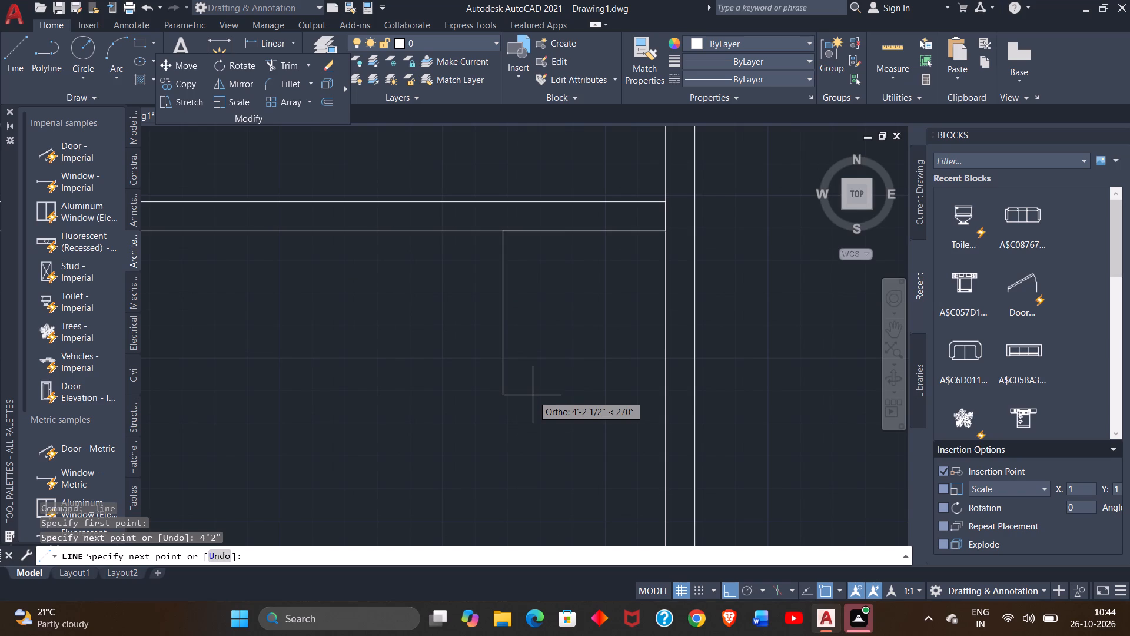
{"action": "left_click", "coordinate": [503, 398]}
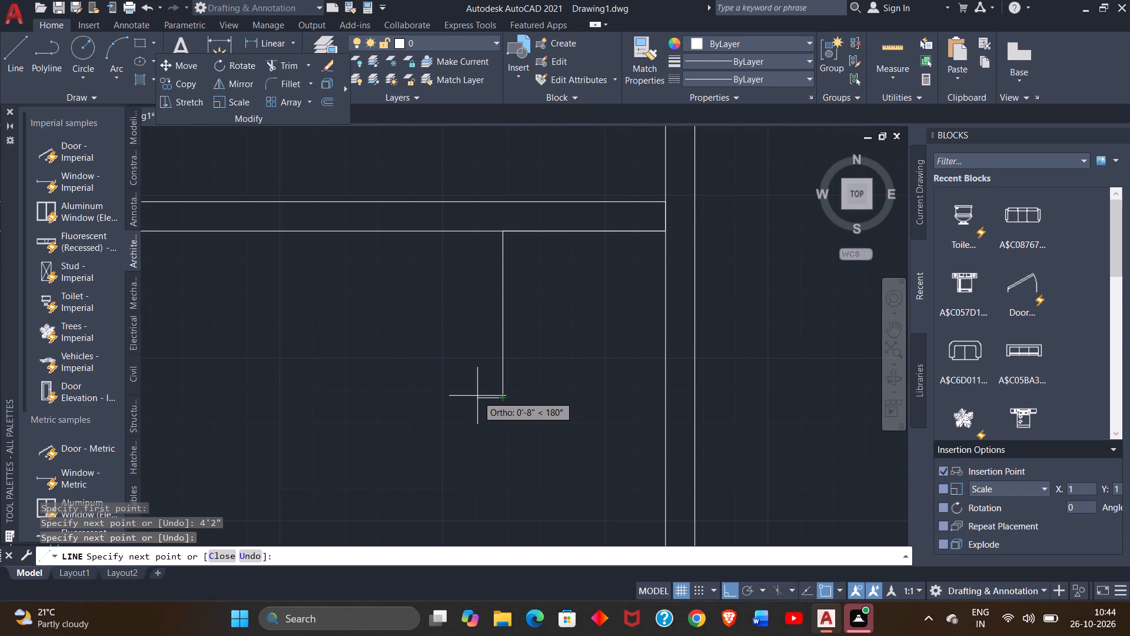
Continue the line 9" west, then up to the horizontal partition's lower face, completing the short vertical partition.
{"action": "key", "text": "9"}
{"action": "key", "text": "shift+quotedbl"}
{"action": "key", "text": "Return"}
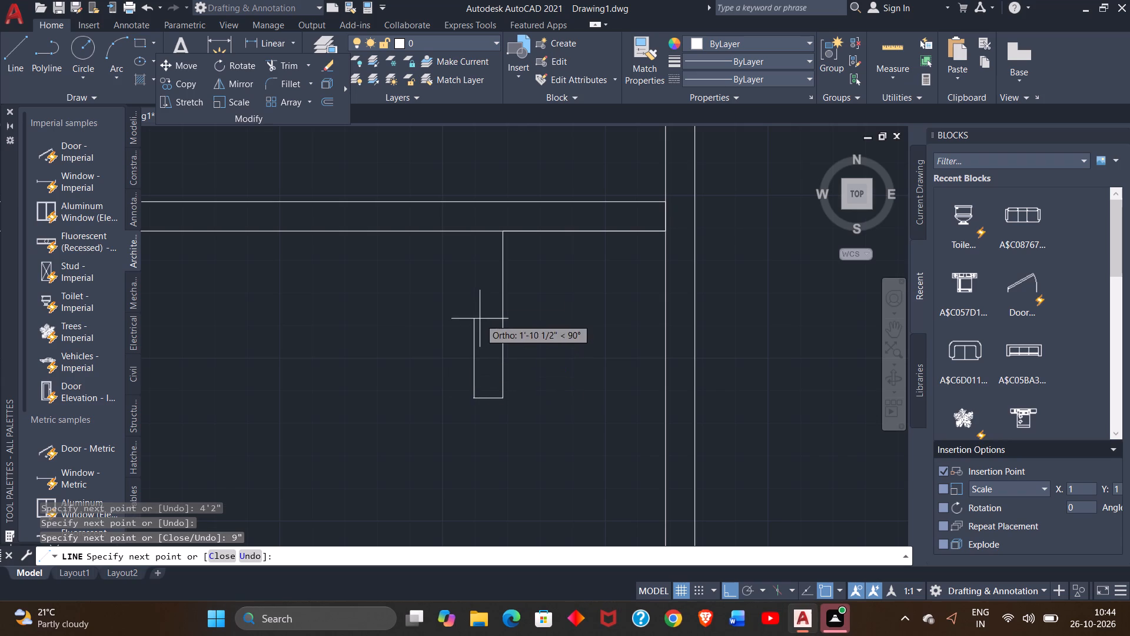
{"action": "double_click", "coordinate": [477, 231]}
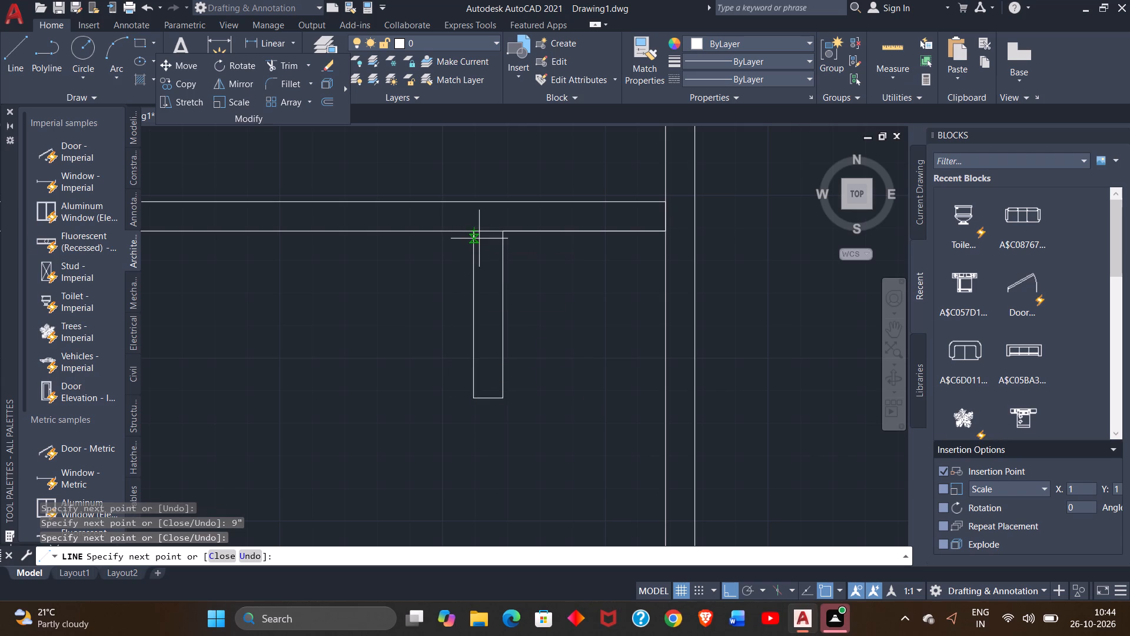
{"action": "right_click", "coordinate": [480, 243]}
{"action": "double_click", "coordinate": [500, 248]}
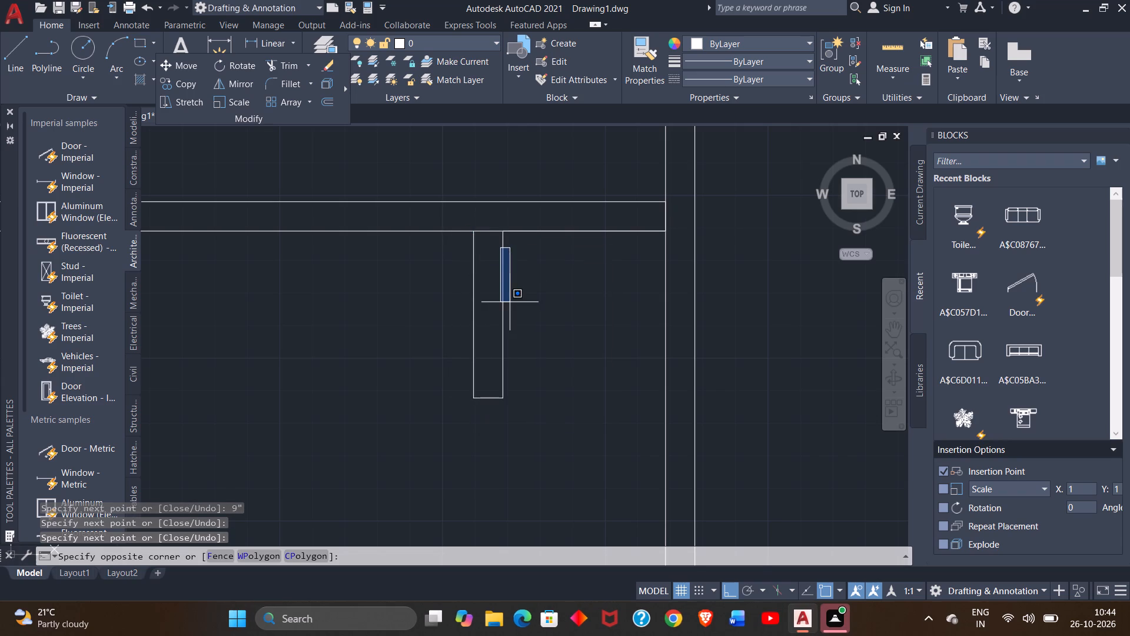
{"action": "double_click", "coordinate": [498, 270]}
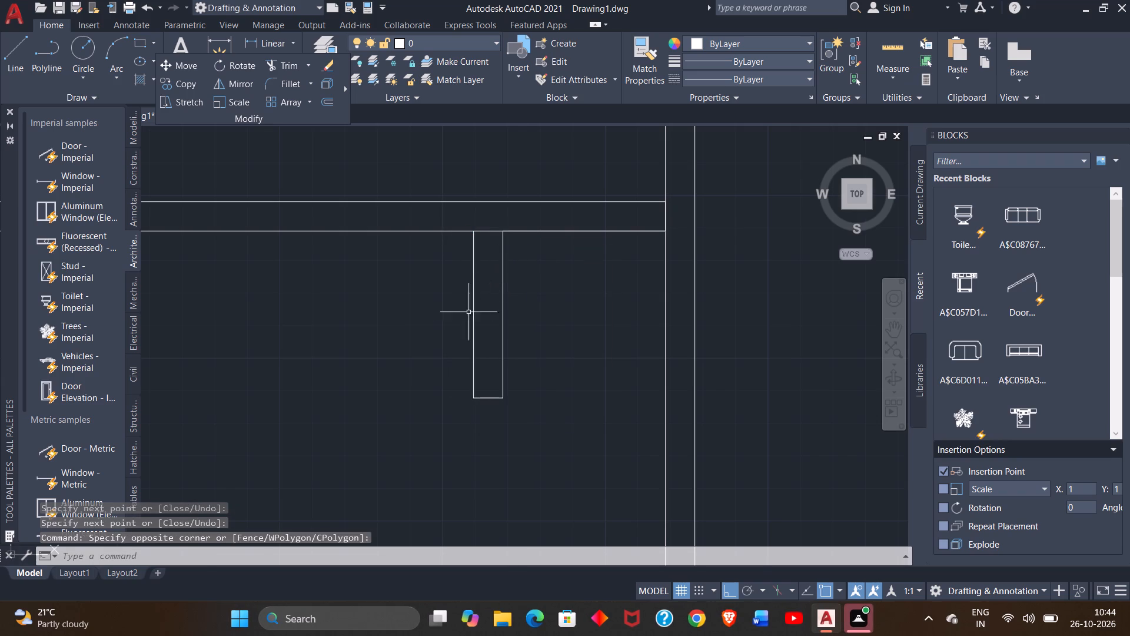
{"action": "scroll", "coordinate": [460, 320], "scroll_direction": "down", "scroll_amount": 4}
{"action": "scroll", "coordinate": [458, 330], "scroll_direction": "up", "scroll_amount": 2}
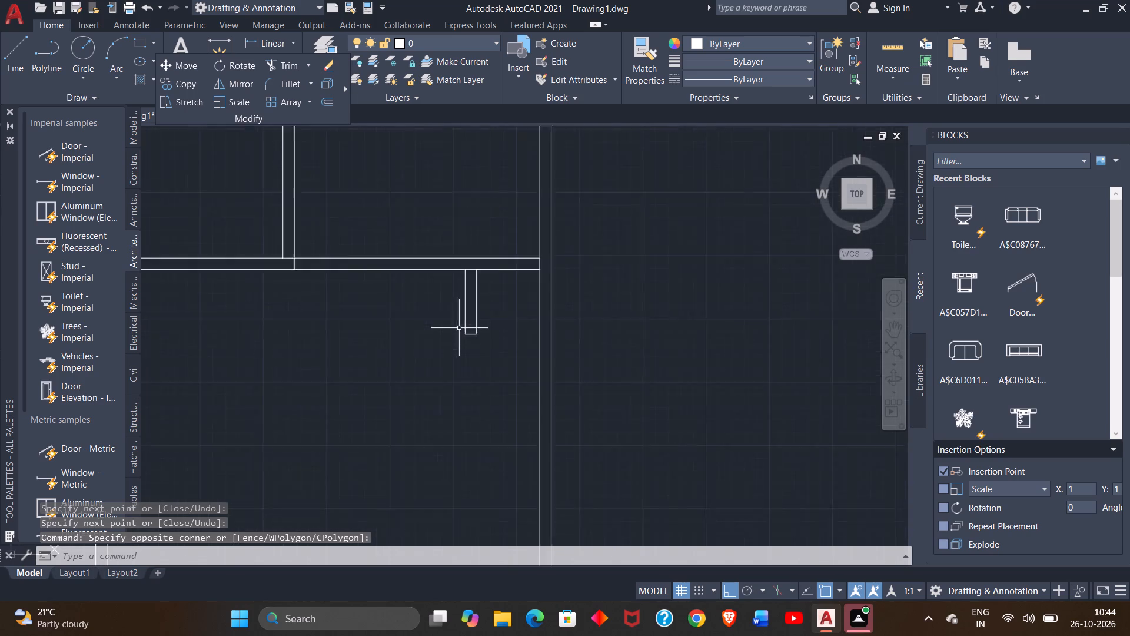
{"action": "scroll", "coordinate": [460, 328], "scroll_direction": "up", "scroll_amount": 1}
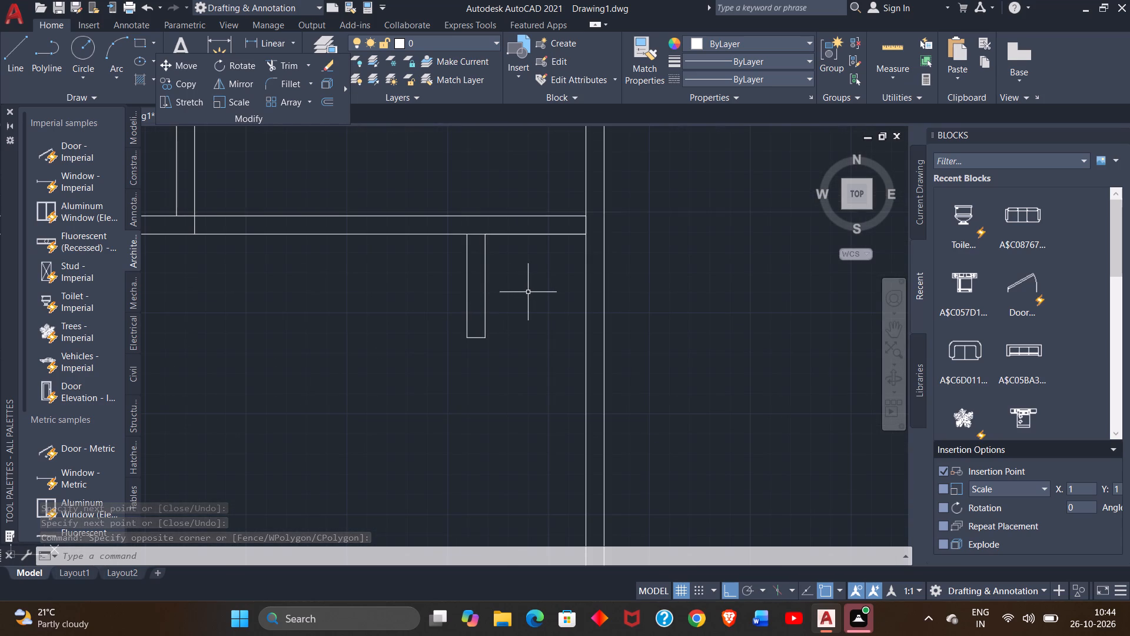
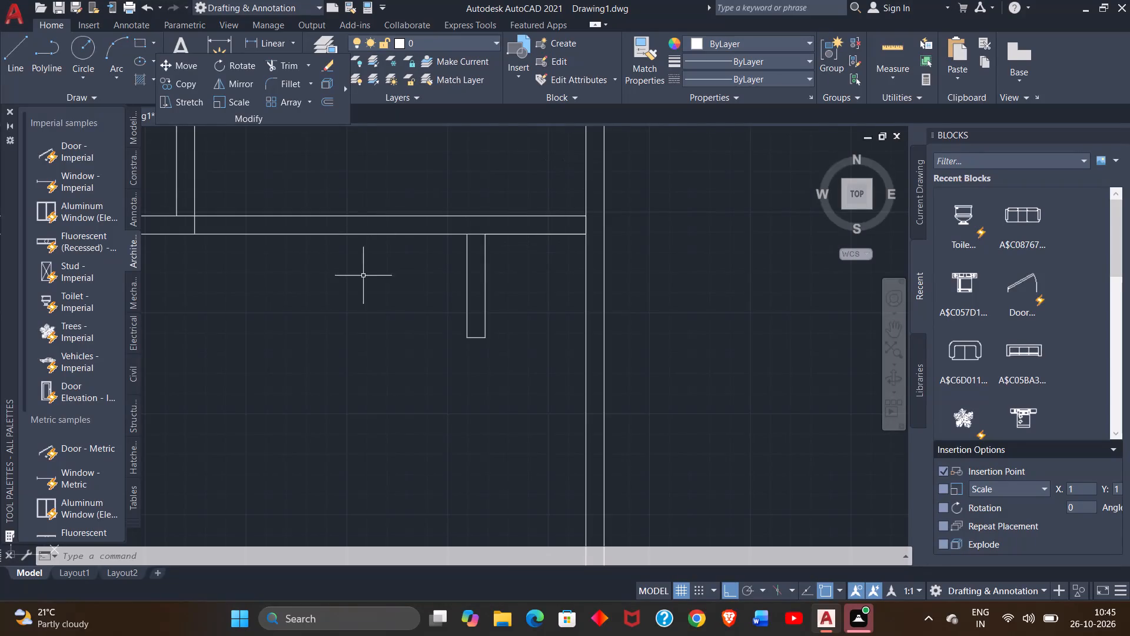
Draw a line 8'11" west along the horizontal partition's lower face, starting at the short vertical partition's upper west corner.
{"action": "scroll", "coordinate": [377, 301], "scroll_direction": "down", "scroll_amount": 2}
{"action": "middle_click_drag", "start_coordinate": [373, 335], "coordinate": [488, 318]}
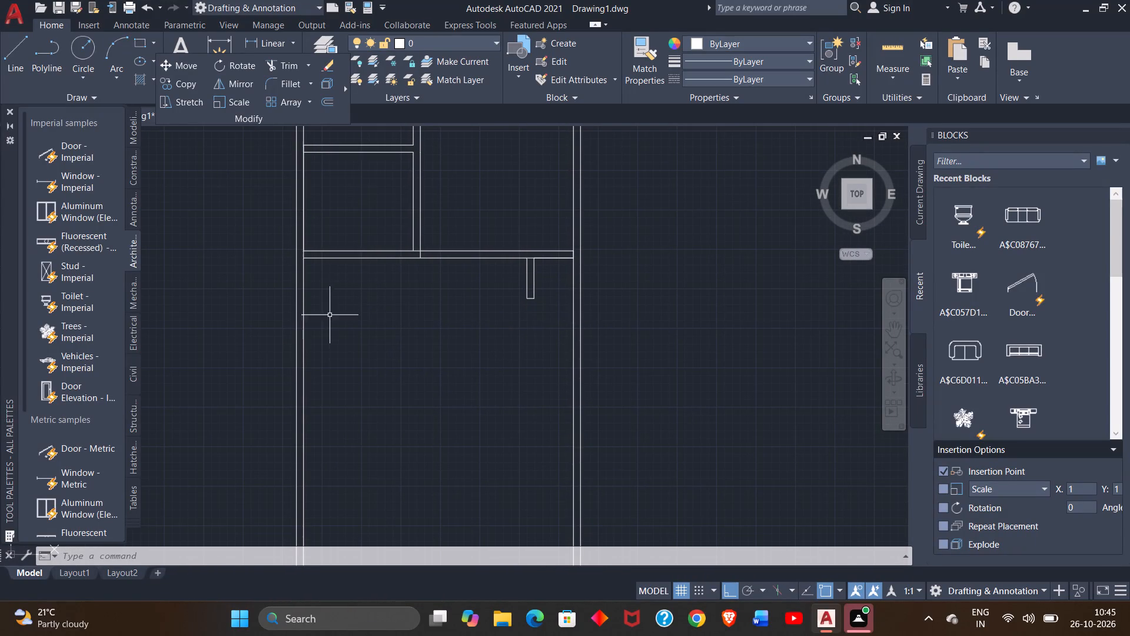
{"action": "left_click", "coordinate": [9, 62]}
{"action": "scroll", "coordinate": [509, 251], "scroll_direction": "up", "scroll_amount": 3}
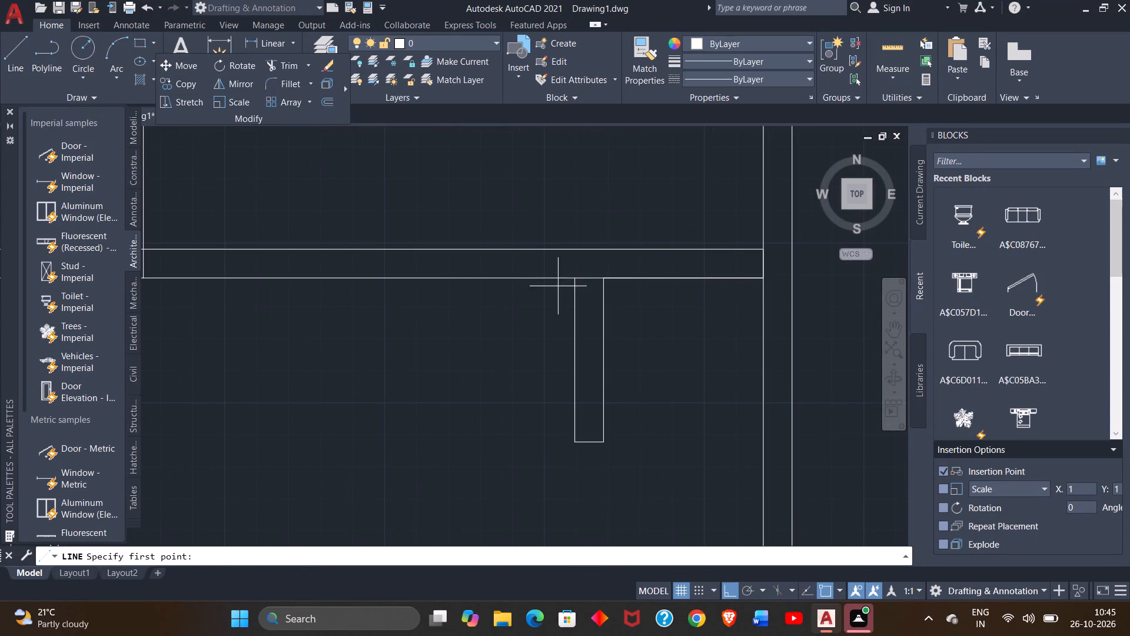
{"action": "left_click", "coordinate": [579, 279]}
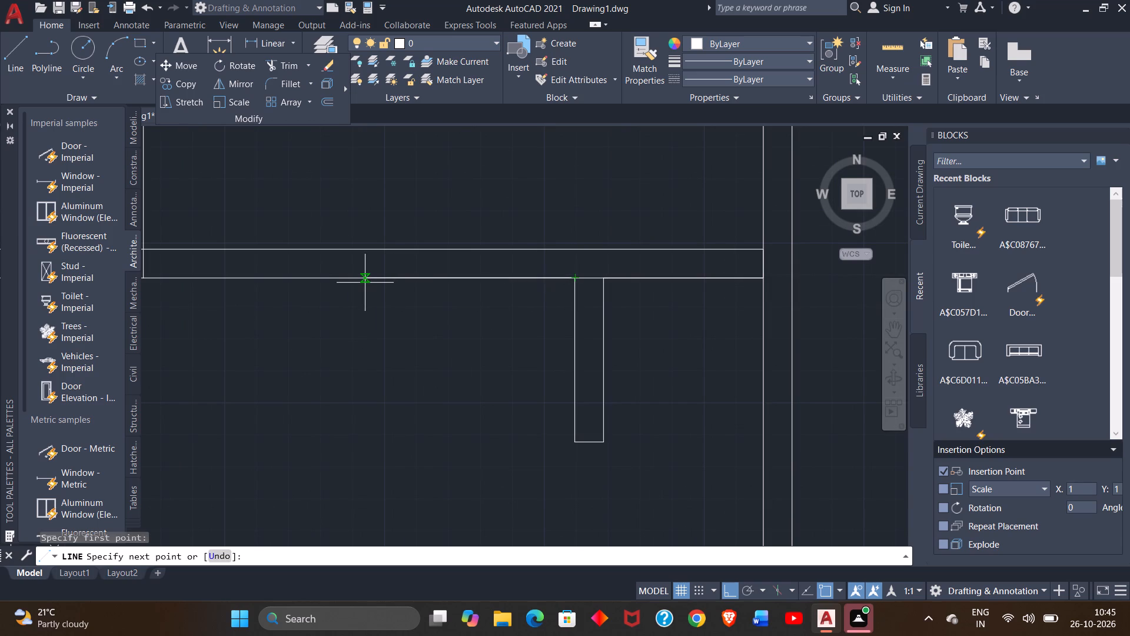
{"action": "type", "text": "8'11"}
{"action": "key", "text": "shift+quotedbl"}
{"action": "key", "text": "Return"}
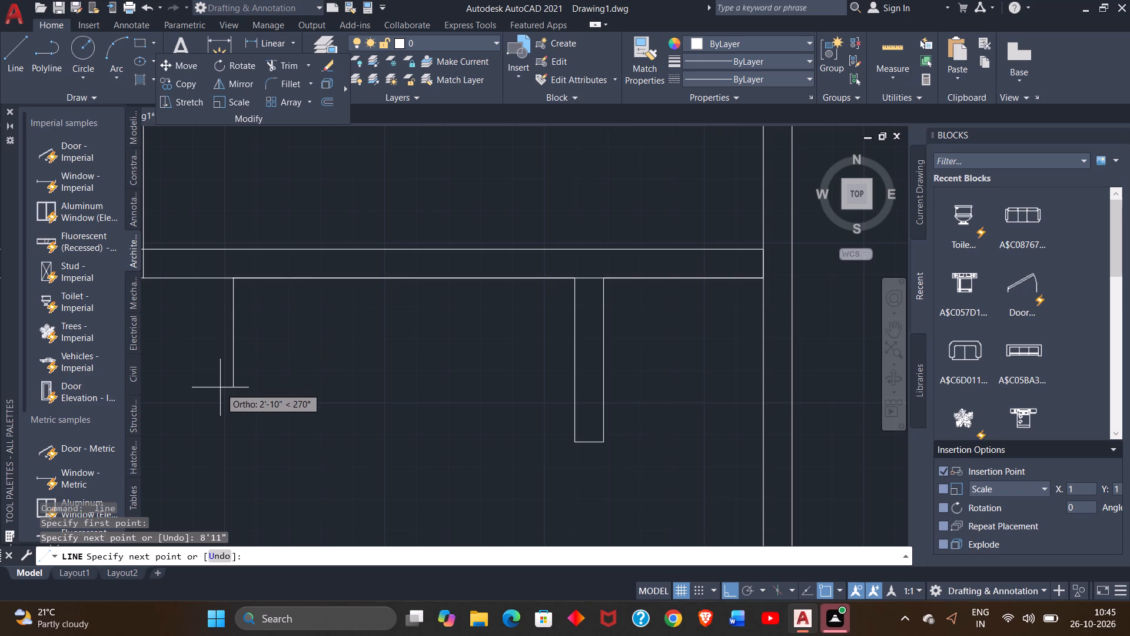
Continue the line down toward the south part of the plan, then west to the west wall's inner face.
{"action": "scroll", "coordinate": [222, 387], "scroll_direction": "down", "scroll_amount": 2}
{"action": "middle_click_drag", "start_coordinate": [227, 403], "coordinate": [411, 310]}
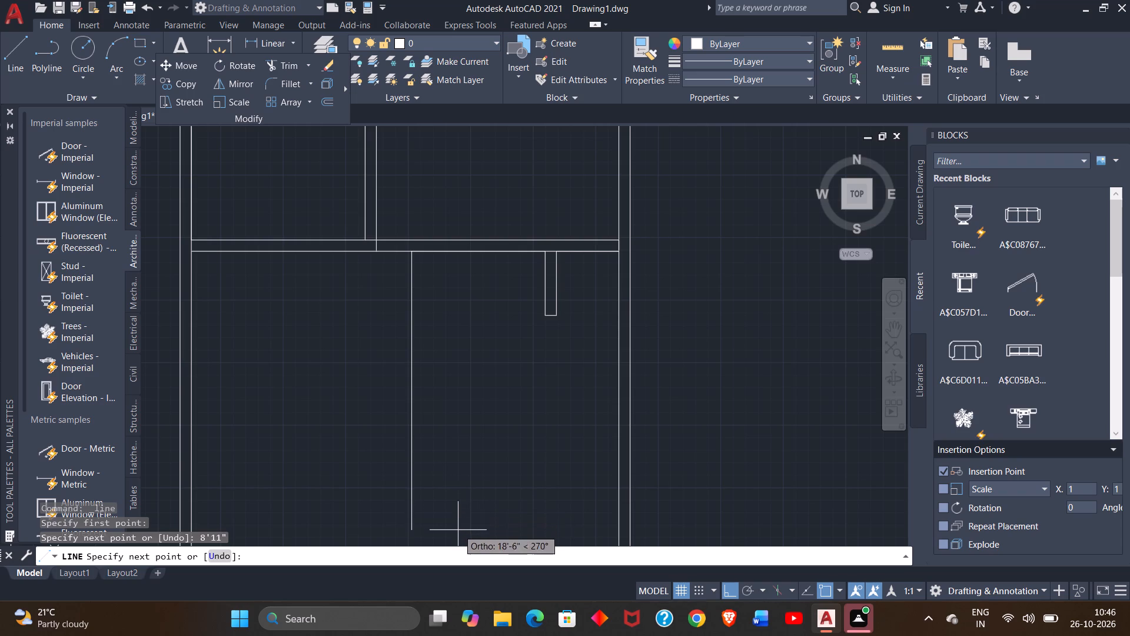
{"action": "scroll", "coordinate": [451, 513], "scroll_direction": "down", "scroll_amount": 1}
{"action": "middle_click_drag", "start_coordinate": [440, 446], "coordinate": [410, 303]}
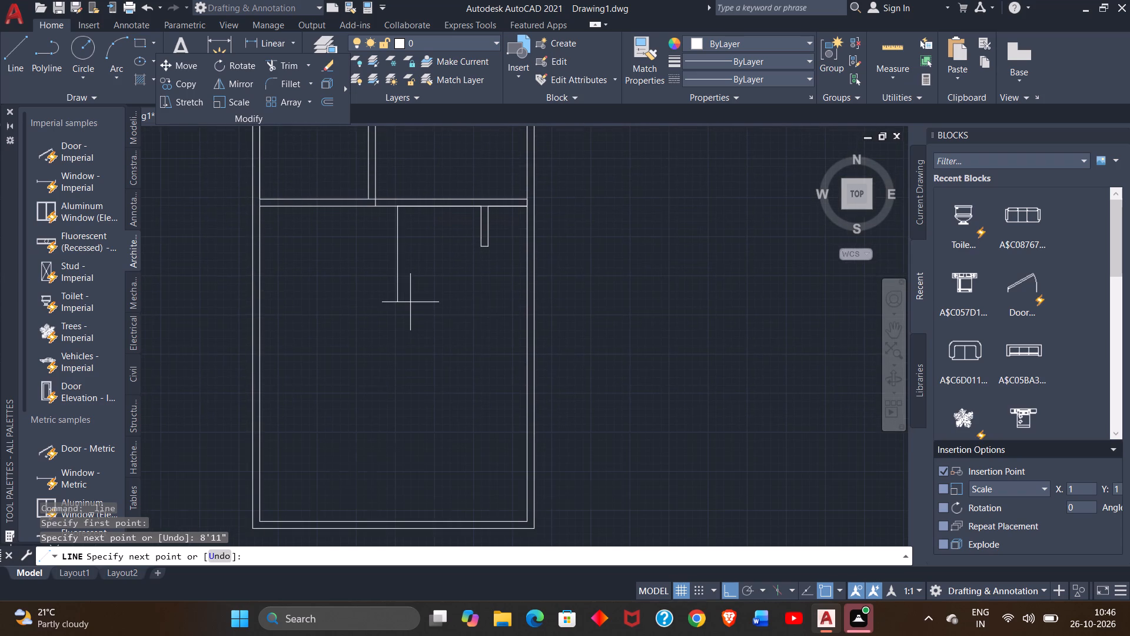
{"action": "left_click", "coordinate": [385, 436]}
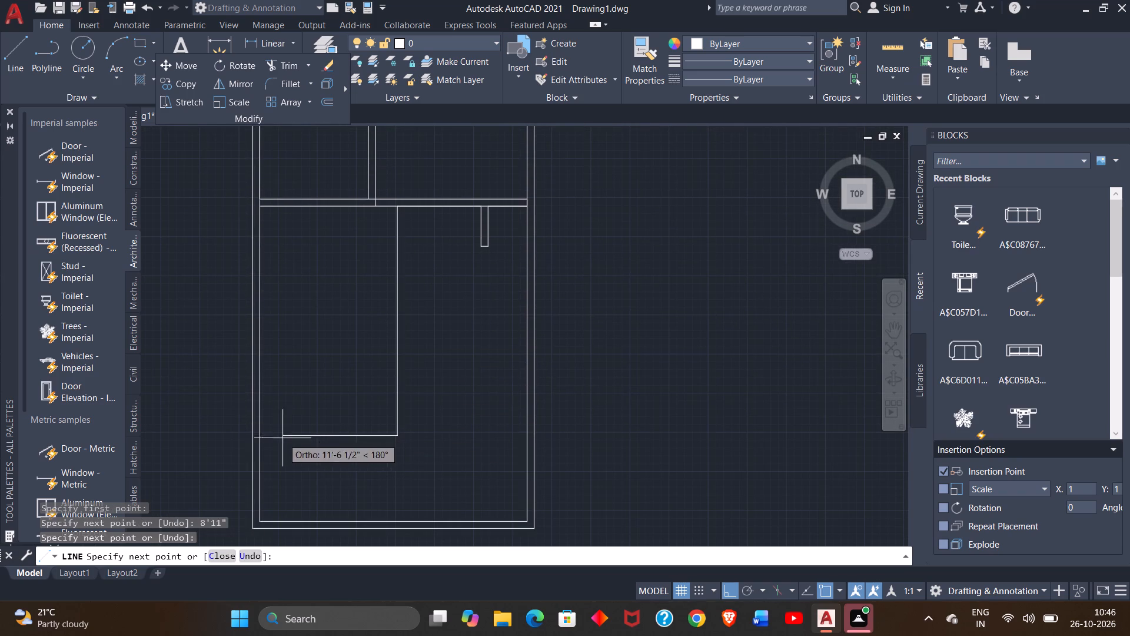
{"action": "left_click", "coordinate": [260, 436]}
{"action": "right_click", "coordinate": [281, 403]}
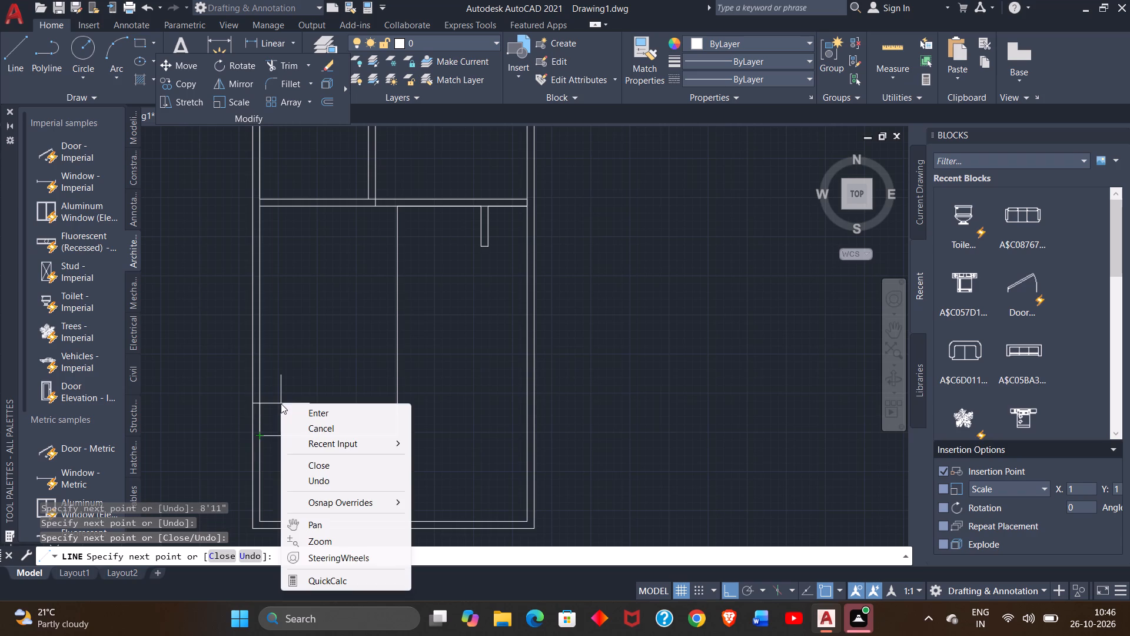
{"action": "left_click", "coordinate": [307, 413]}
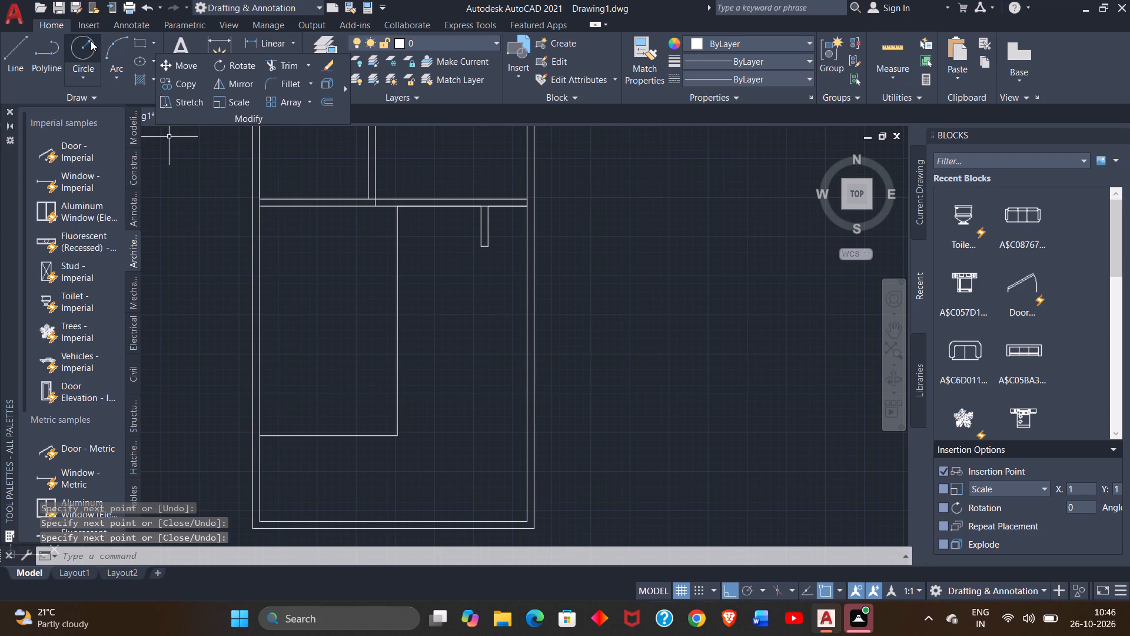
Draw a line 9" west from the long vertical line's upper end, then down to the lower horizontal line.
{"action": "scroll", "coordinate": [330, 239], "scroll_direction": "down", "scroll_amount": 1}
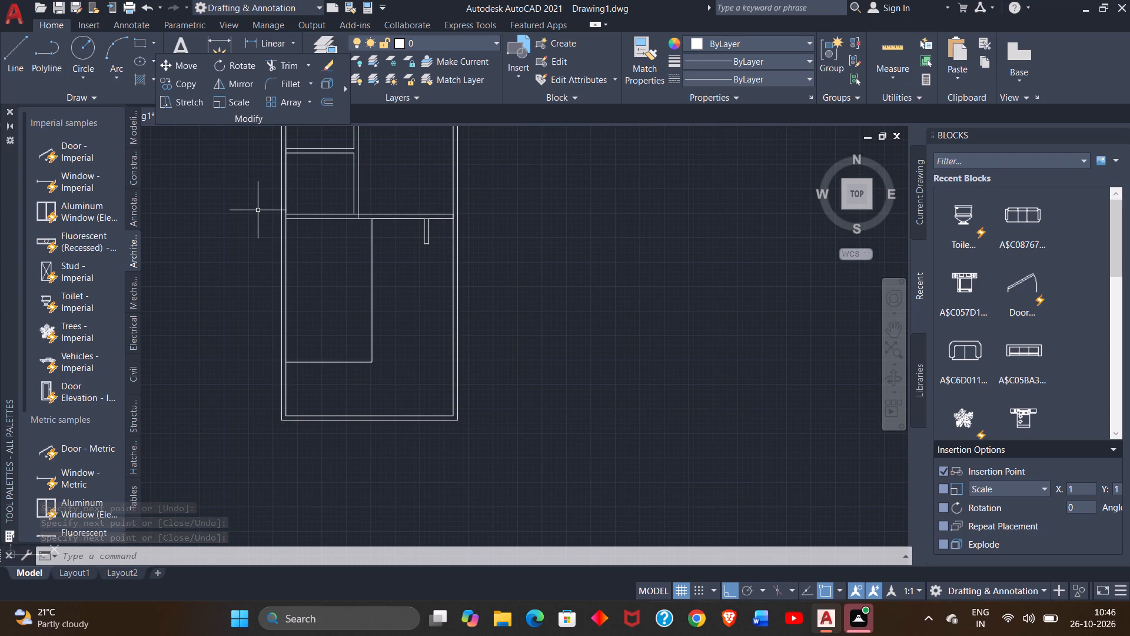
{"action": "left_click", "coordinate": [21, 64]}
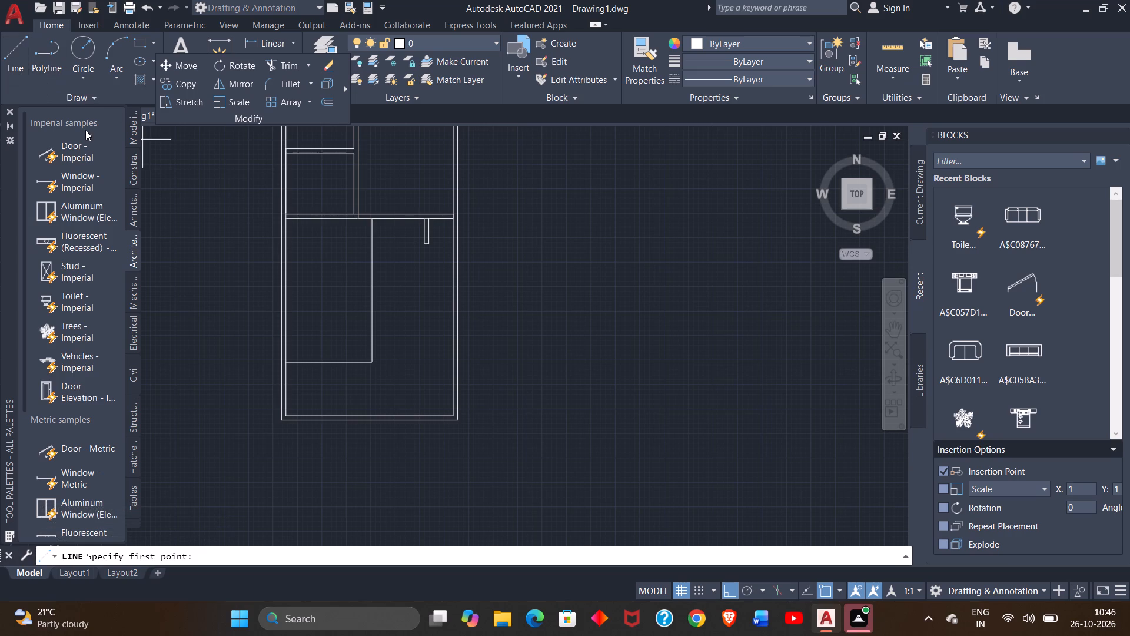
{"action": "scroll", "coordinate": [316, 233], "scroll_direction": "up", "scroll_amount": 2}
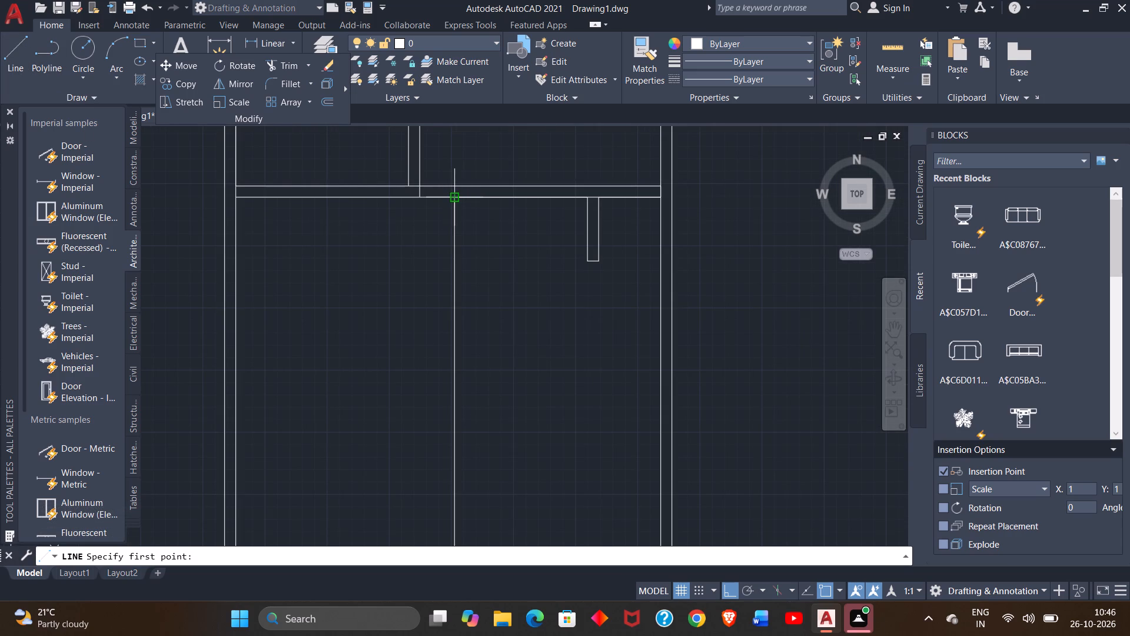
{"action": "left_click", "coordinate": [453, 199]}
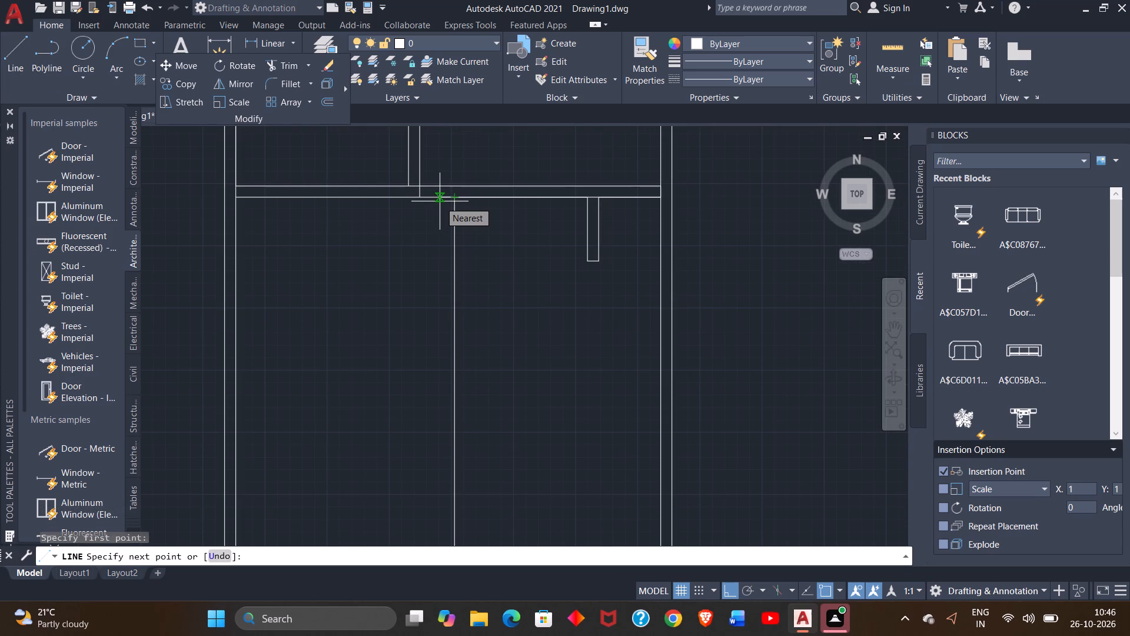
{"action": "key", "text": "9"}
{"action": "key", "text": "shift+quotedbl"}
{"action": "key", "text": "Return"}
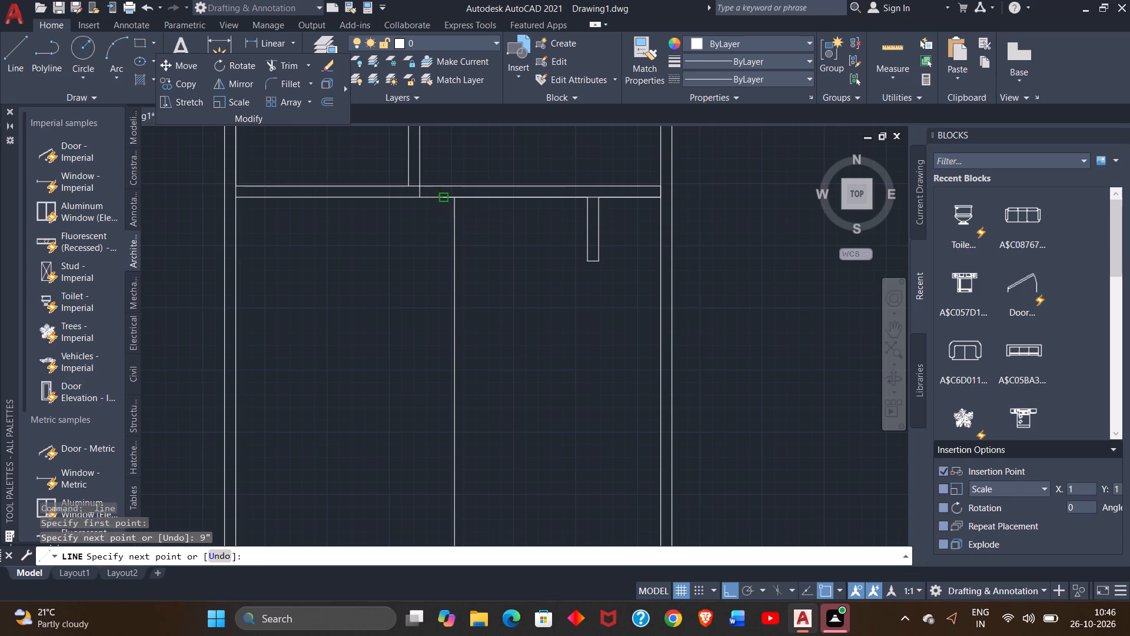
{"action": "scroll", "coordinate": [441, 295], "scroll_direction": "down", "scroll_amount": 3}
{"action": "scroll", "coordinate": [438, 363], "scroll_direction": "up", "scroll_amount": 3}
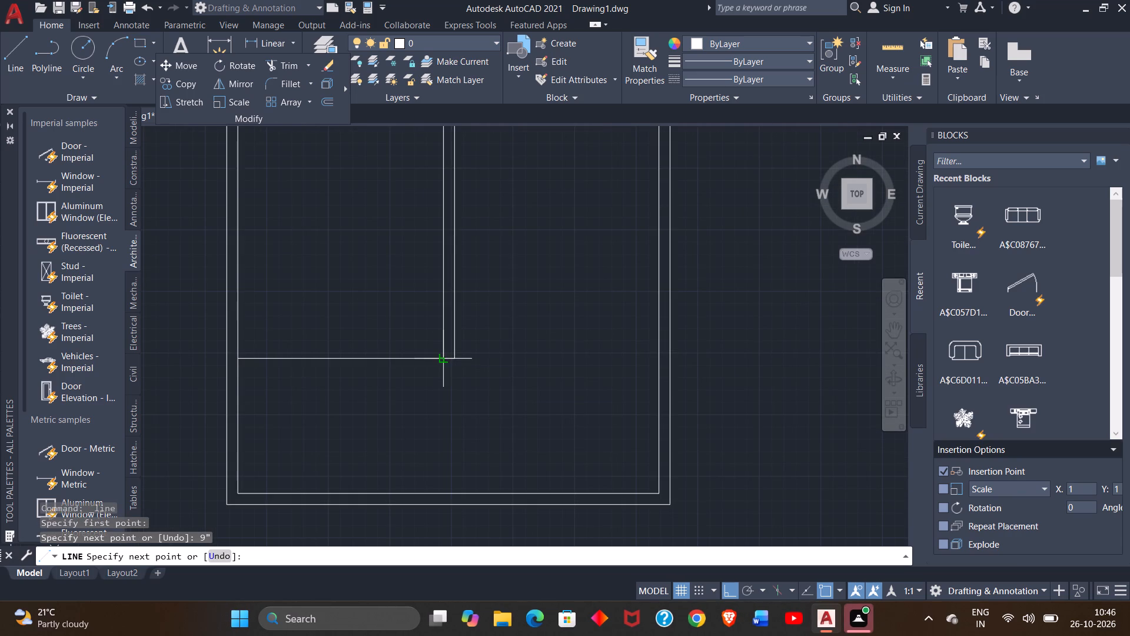
{"action": "double_click", "coordinate": [446, 356]}
{"action": "right_click", "coordinate": [422, 316]}
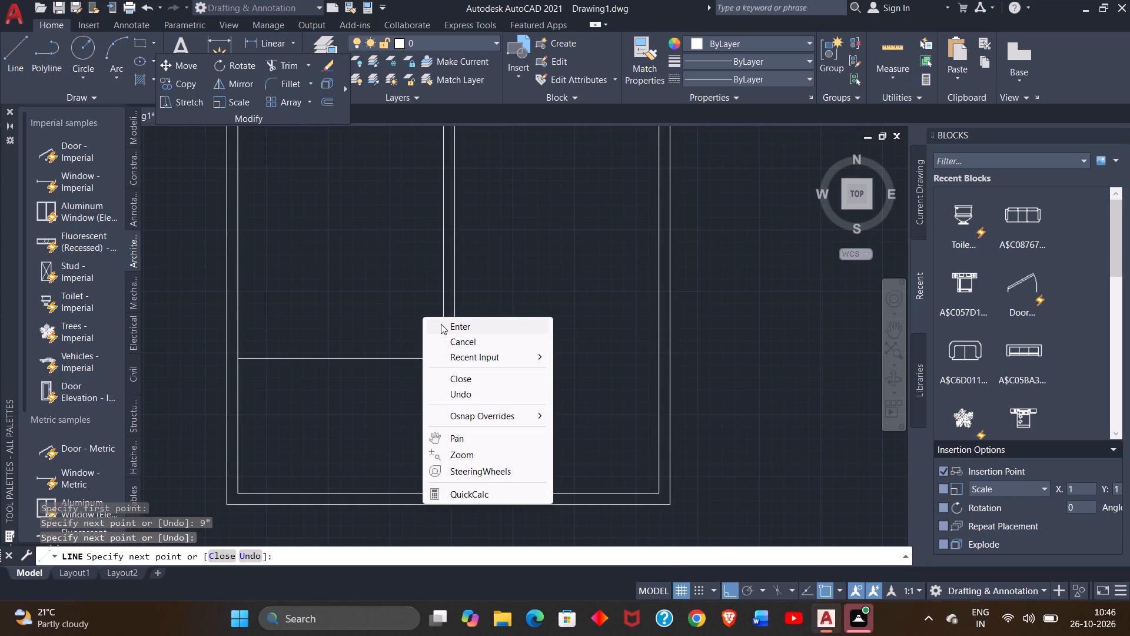
{"action": "left_click", "coordinate": [441, 324]}
Draw a line 10'9" down the long vertical partition's west face, starting at the horizontal partition's lower face.
{"action": "scroll", "coordinate": [361, 248], "scroll_direction": "down", "scroll_amount": 2}
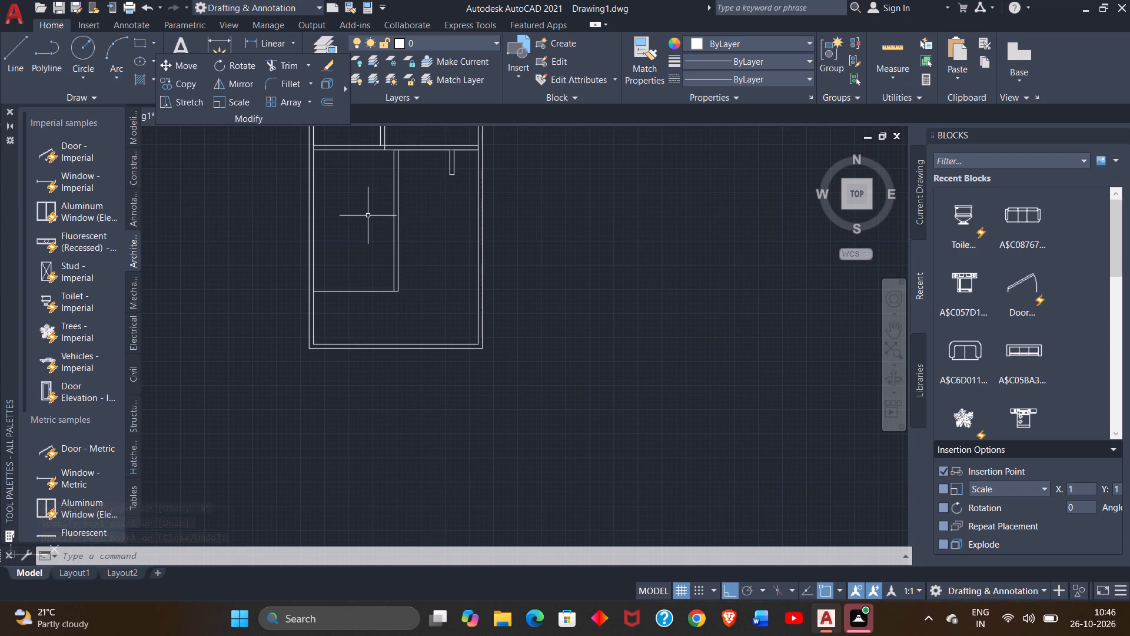
{"action": "middle_click_drag", "start_coordinate": [363, 190], "coordinate": [361, 210]}
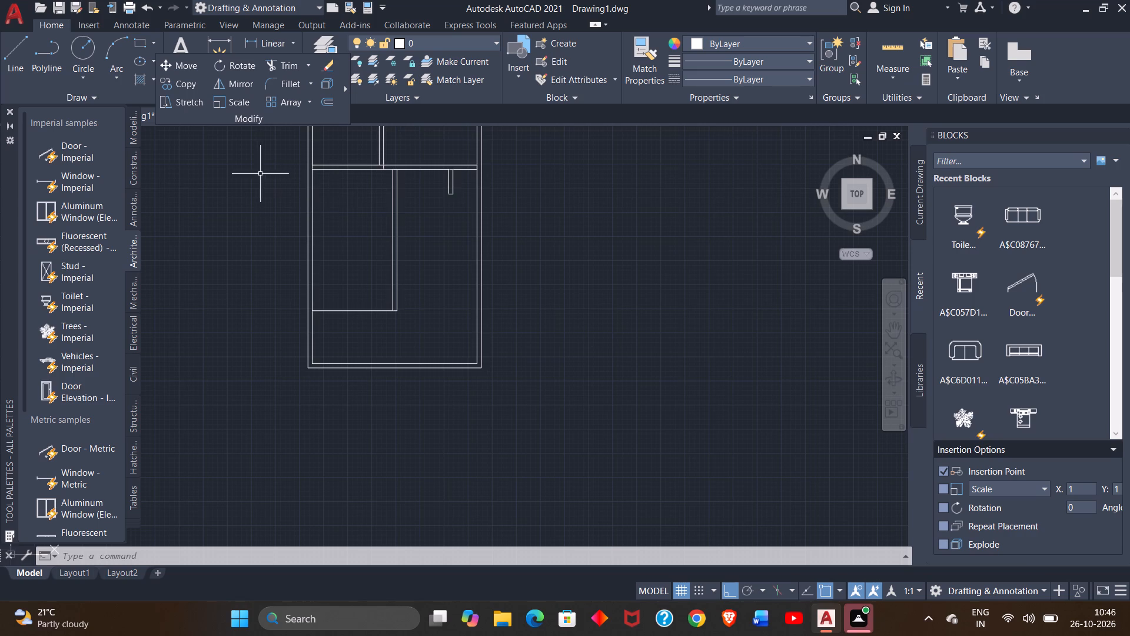
{"action": "left_click", "coordinate": [9, 64]}
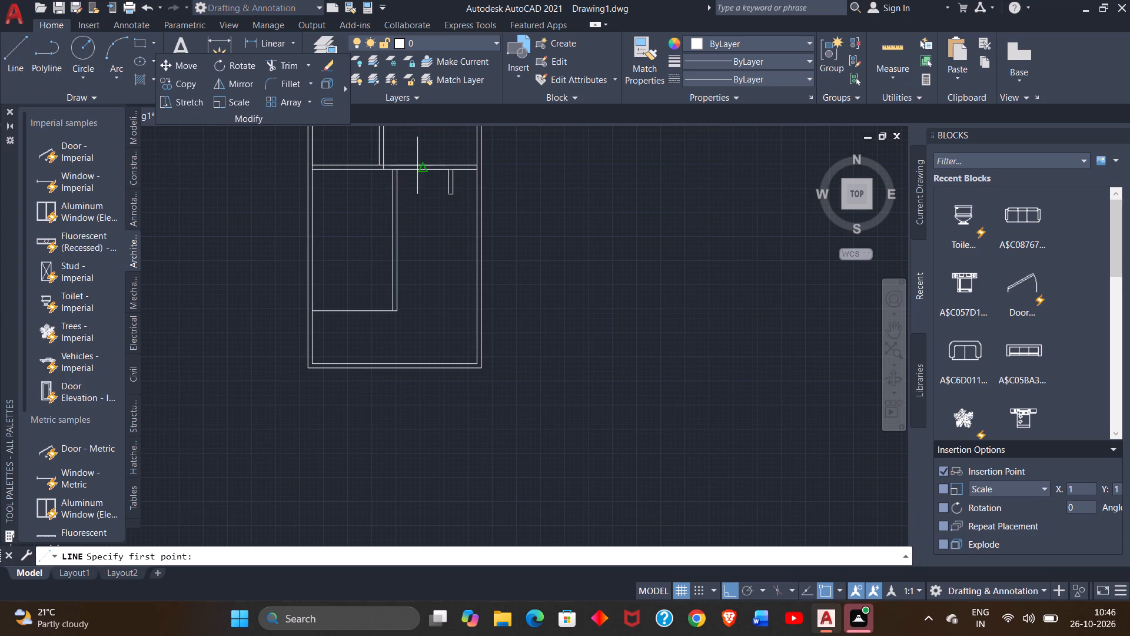
{"action": "scroll", "coordinate": [400, 164], "scroll_direction": "up", "scroll_amount": 1}
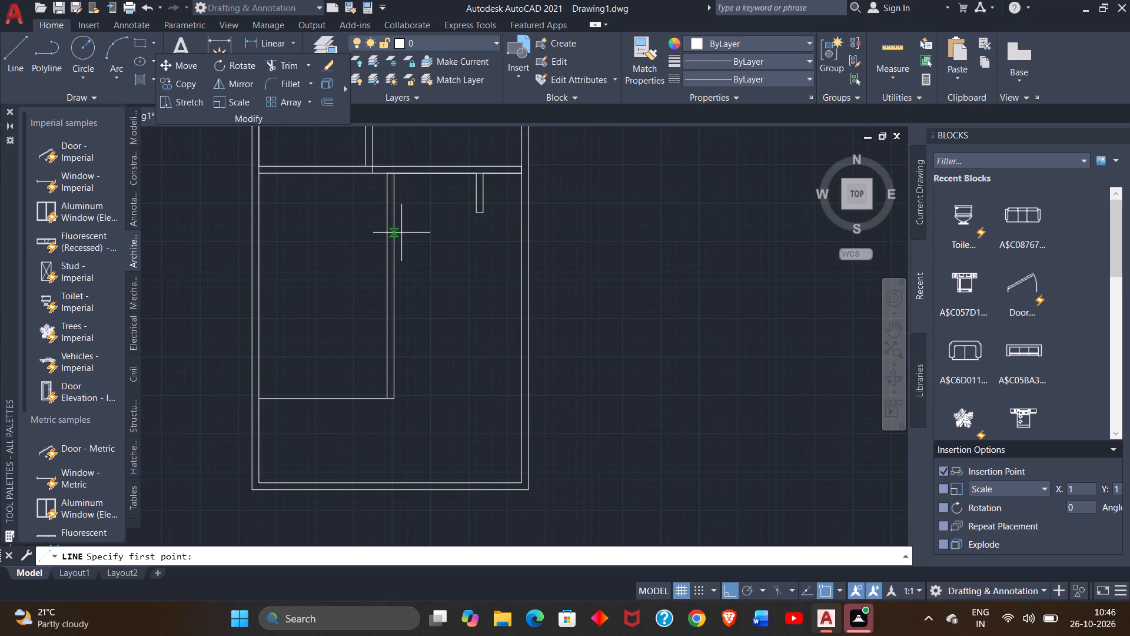
{"action": "middle_click_drag", "start_coordinate": [423, 251], "coordinate": [440, 324]}
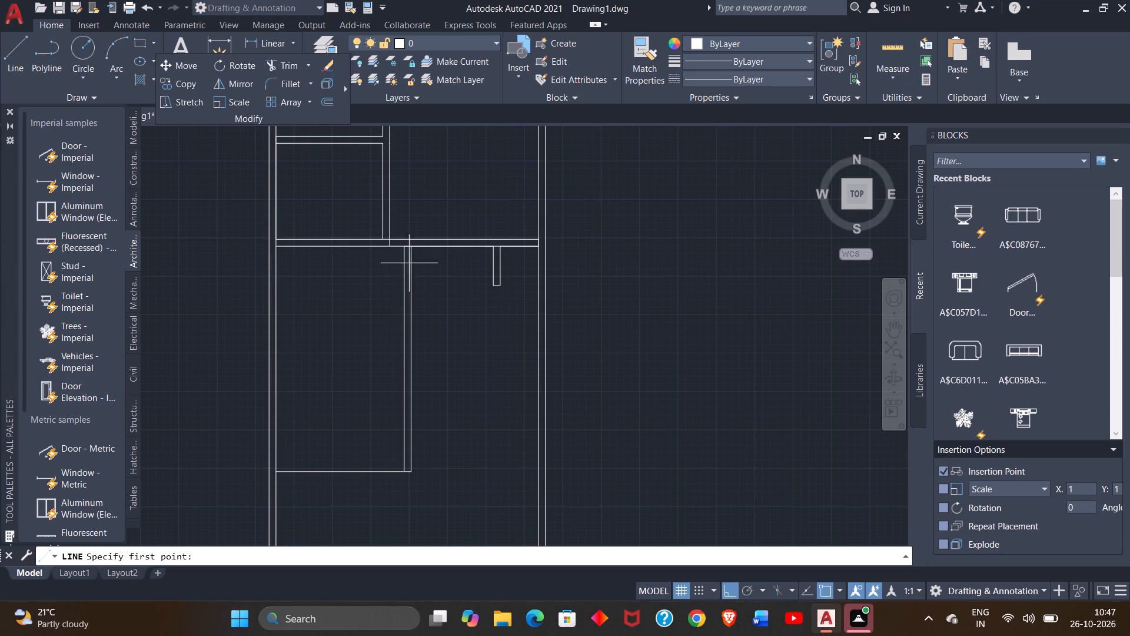
{"action": "scroll", "coordinate": [401, 253], "scroll_direction": "up", "scroll_amount": 2}
{"action": "left_click", "coordinate": [407, 234]}
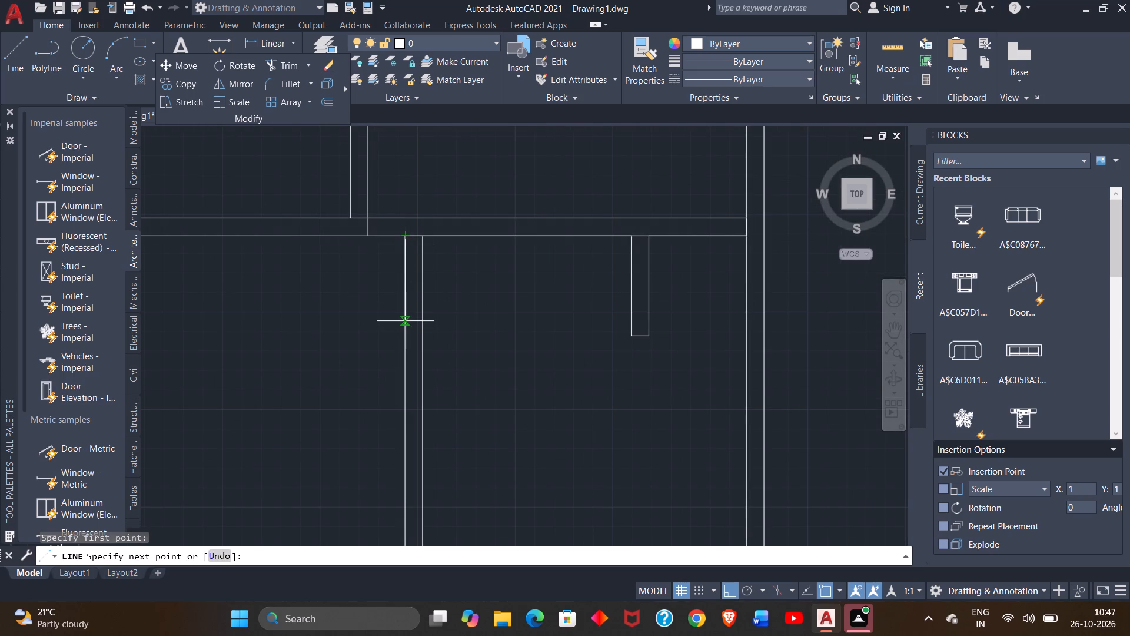
{"action": "type", "text": "10'"}
{"action": "key", "text": "9"}
{"action": "key", "text": "shift+quotedbl"}
{"action": "key", "text": "Return"}
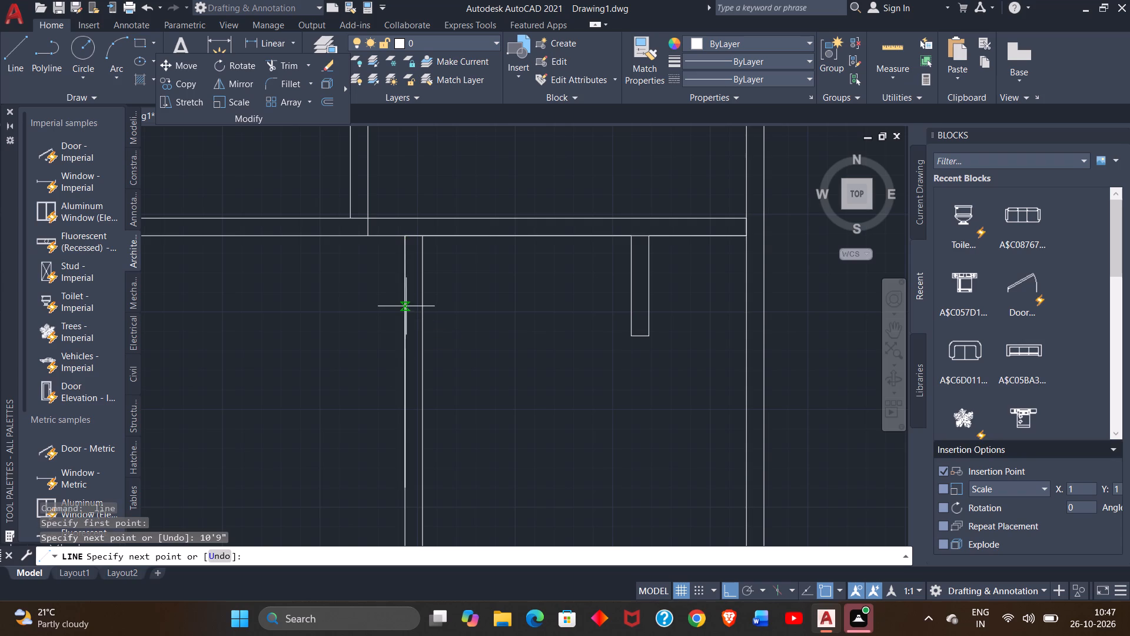
Continue the line 7' west, then up to the horizontal partition's lower face, outlining a small room.
{"action": "scroll", "coordinate": [338, 411], "scroll_direction": "down", "scroll_amount": 3}
{"action": "scroll", "coordinate": [311, 434], "scroll_direction": "up", "scroll_amount": 1}
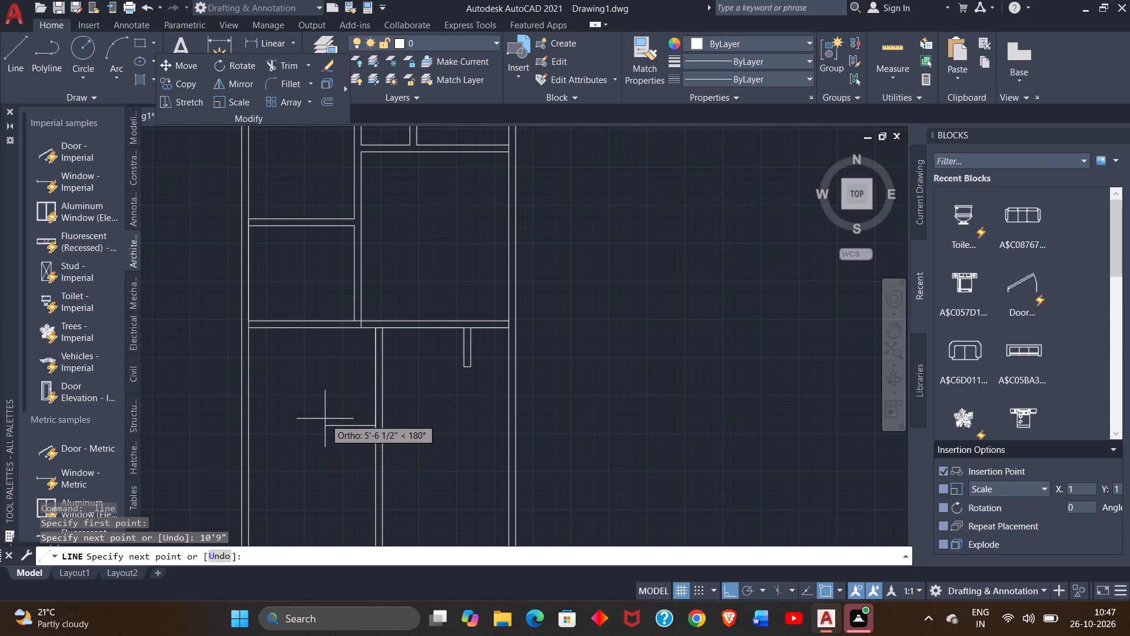
{"action": "scroll", "coordinate": [325, 419], "scroll_direction": "up", "scroll_amount": 1}
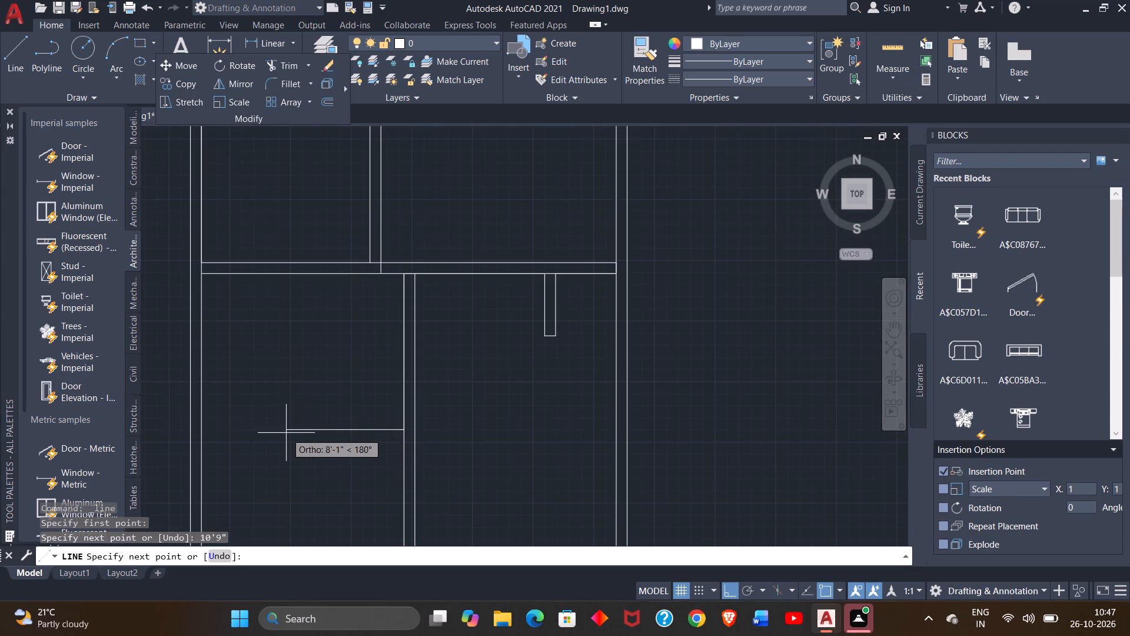
{"action": "scroll", "coordinate": [287, 433], "scroll_direction": "up", "scroll_amount": 2}
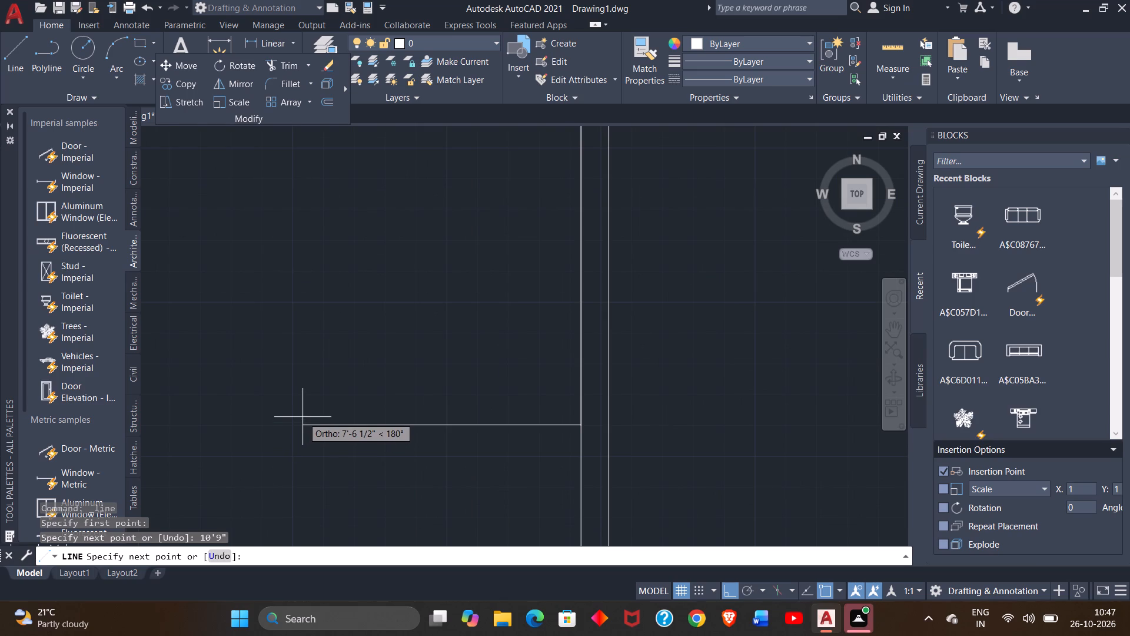
{"action": "type", "text": "7'"}
{"action": "key", "text": "Return"}
{"action": "scroll", "coordinate": [324, 377], "scroll_direction": "down", "scroll_amount": 3}
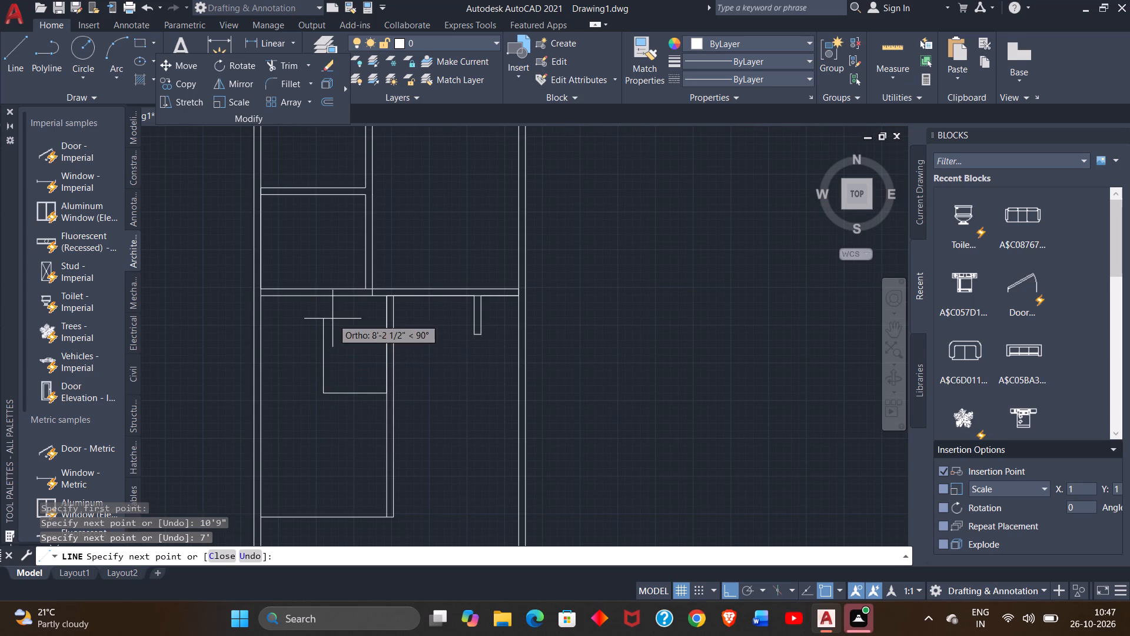
{"action": "scroll", "coordinate": [333, 319], "scroll_direction": "up", "scroll_amount": 2}
{"action": "left_click", "coordinate": [307, 258]}
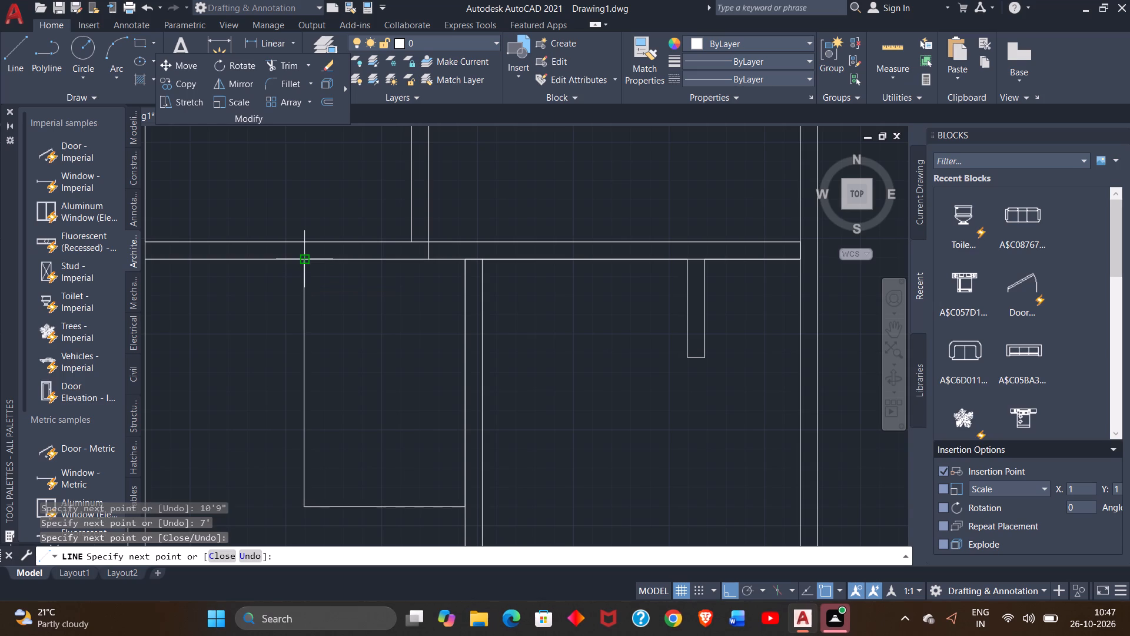
Continue the line 9" west along the horizontal partition's lower face, then down level with the small room's lower line.
{"action": "key", "text": "9"}
{"action": "key", "text": "shift+quotedbl"}
{"action": "key", "text": "Return"}
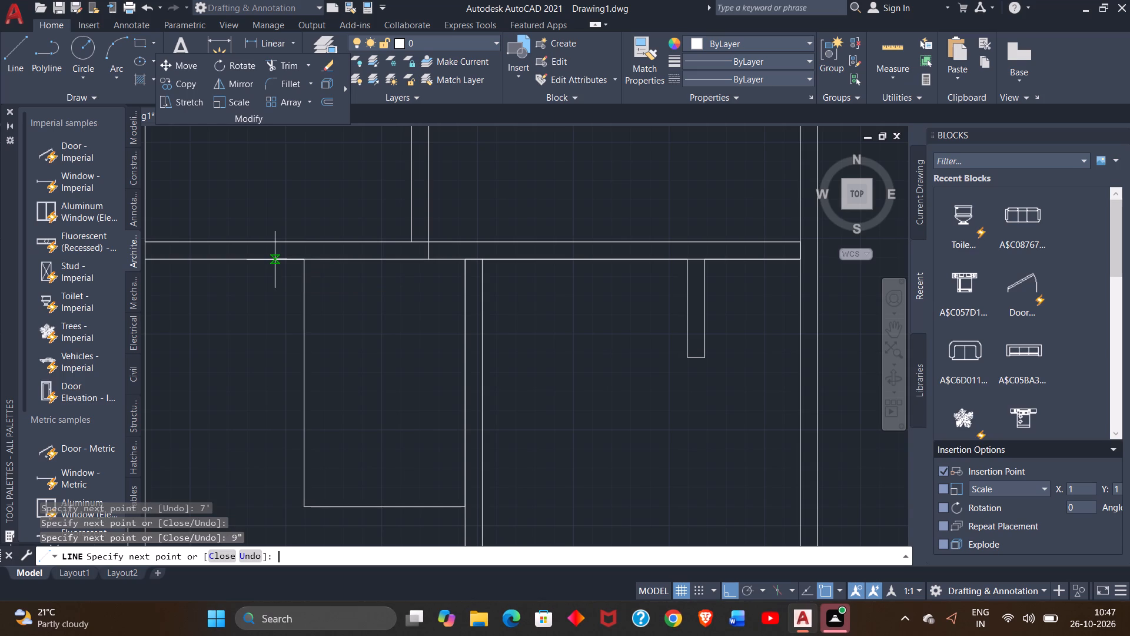
{"action": "scroll", "coordinate": [261, 395], "scroll_direction": "down", "scroll_amount": 1}
{"action": "middle_click_drag", "start_coordinate": [259, 386], "coordinate": [251, 337]}
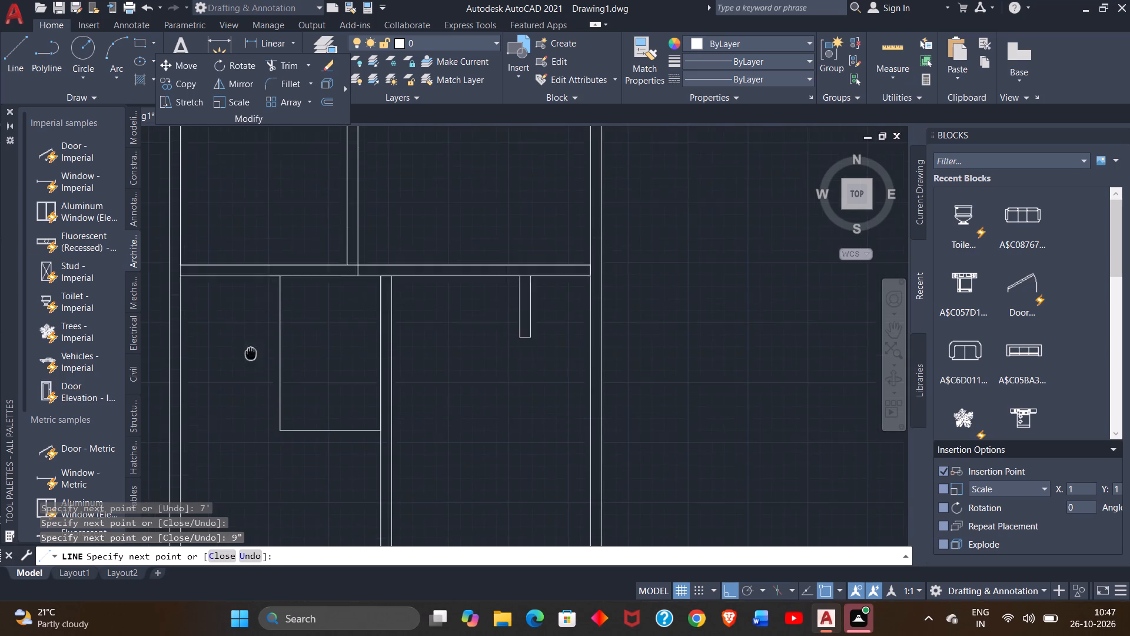
{"action": "middle_click_drag", "start_coordinate": [251, 337], "coordinate": [255, 290]}
{"action": "scroll", "coordinate": [266, 378], "scroll_direction": "up", "scroll_amount": 4}
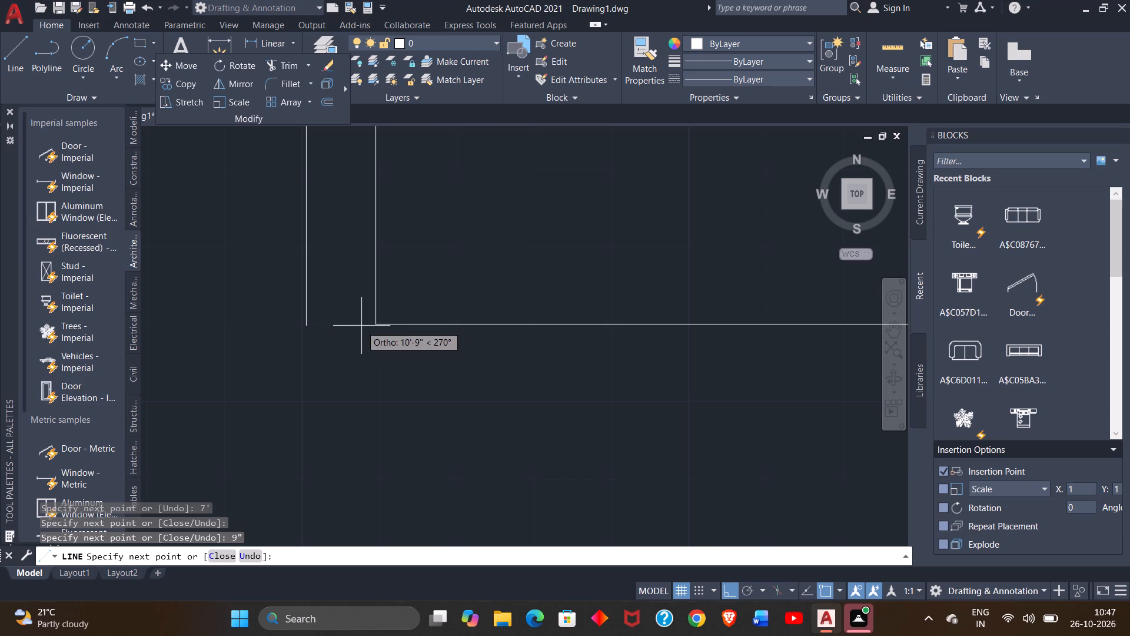
{"action": "left_click", "coordinate": [307, 323]}
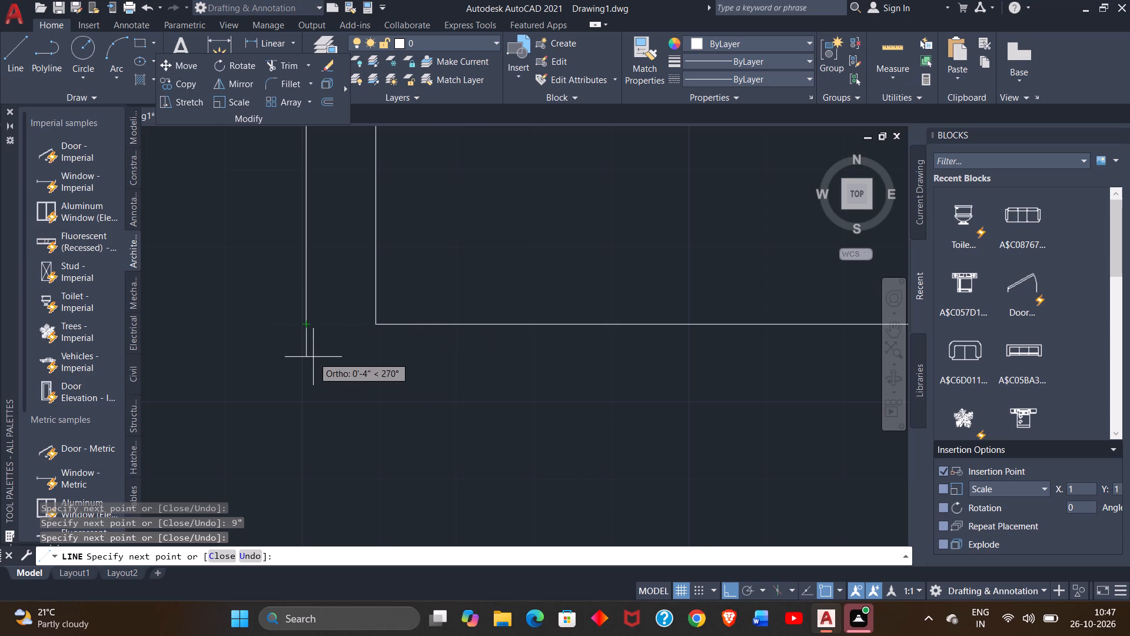
Extend the line 9" further down, then east to the long vertical partition's west face, and end the line.
{"action": "key", "text": "9"}
{"action": "key", "text": "shift+quotedbl"}
{"action": "key", "text": "Return"}
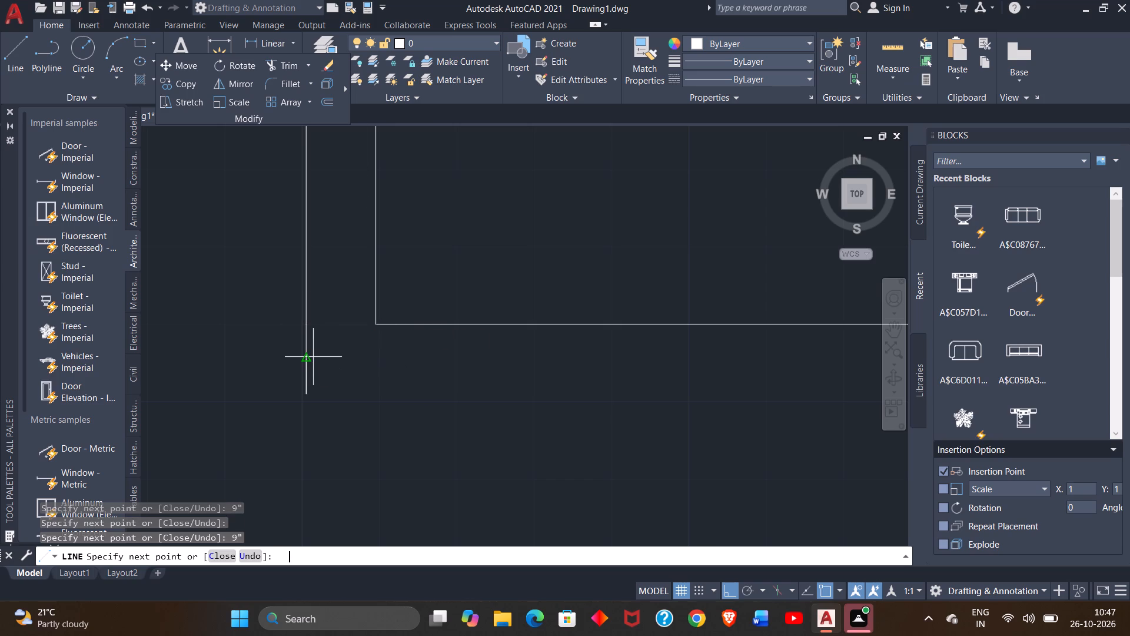
{"action": "scroll", "coordinate": [617, 370], "scroll_direction": "down", "scroll_amount": 3}
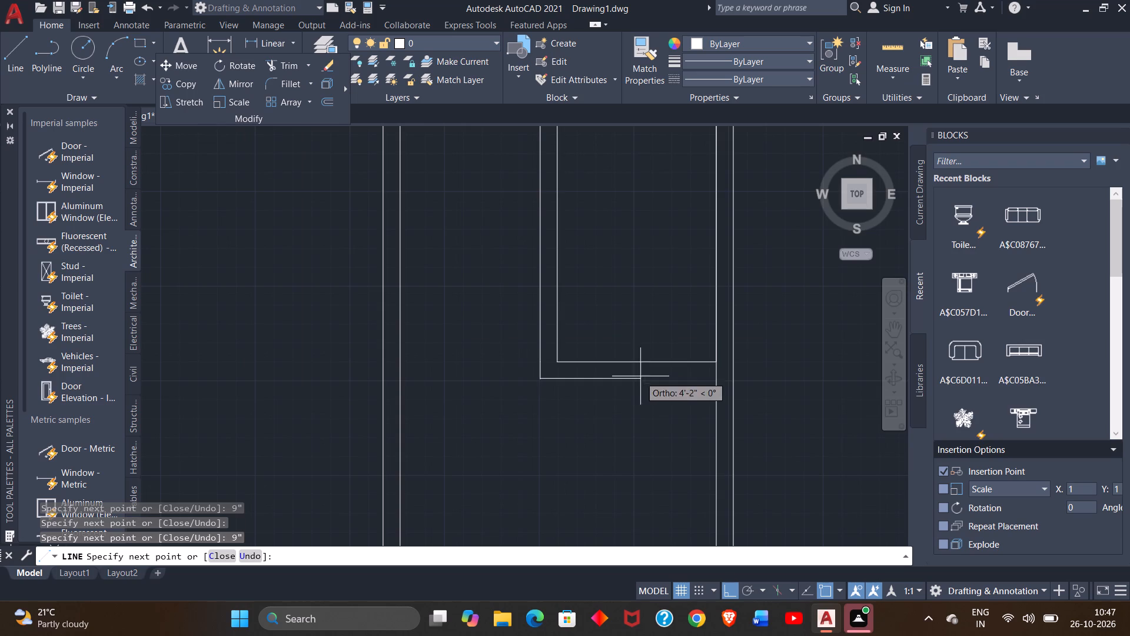
{"action": "scroll", "coordinate": [684, 377], "scroll_direction": "up", "scroll_amount": 3}
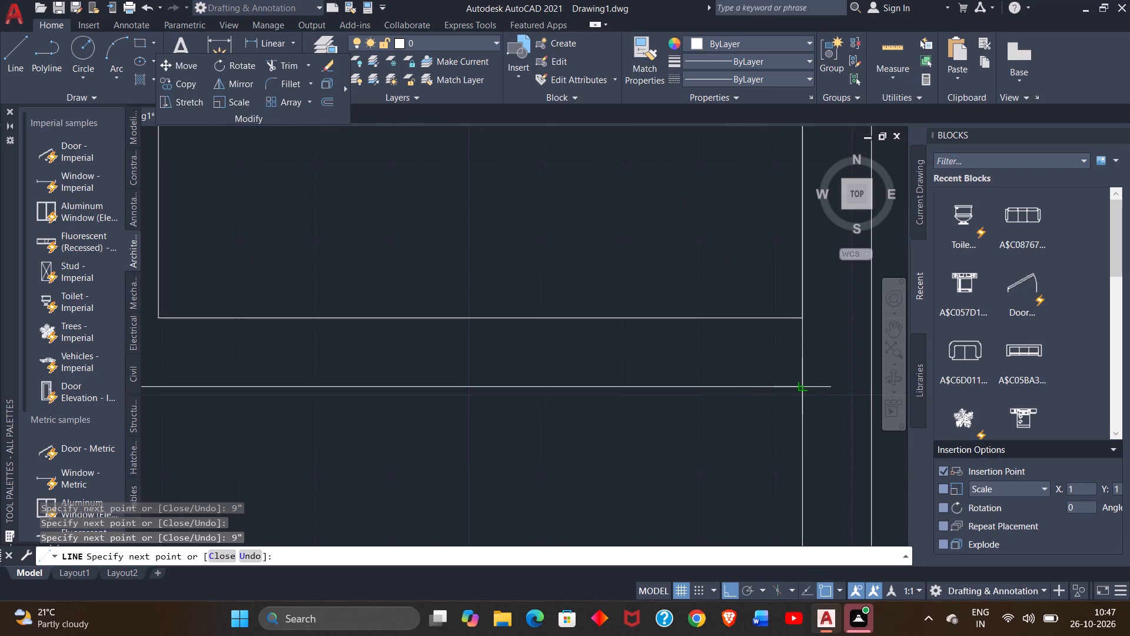
{"action": "left_click", "coordinate": [803, 391]}
{"action": "right_click", "coordinate": [644, 416]}
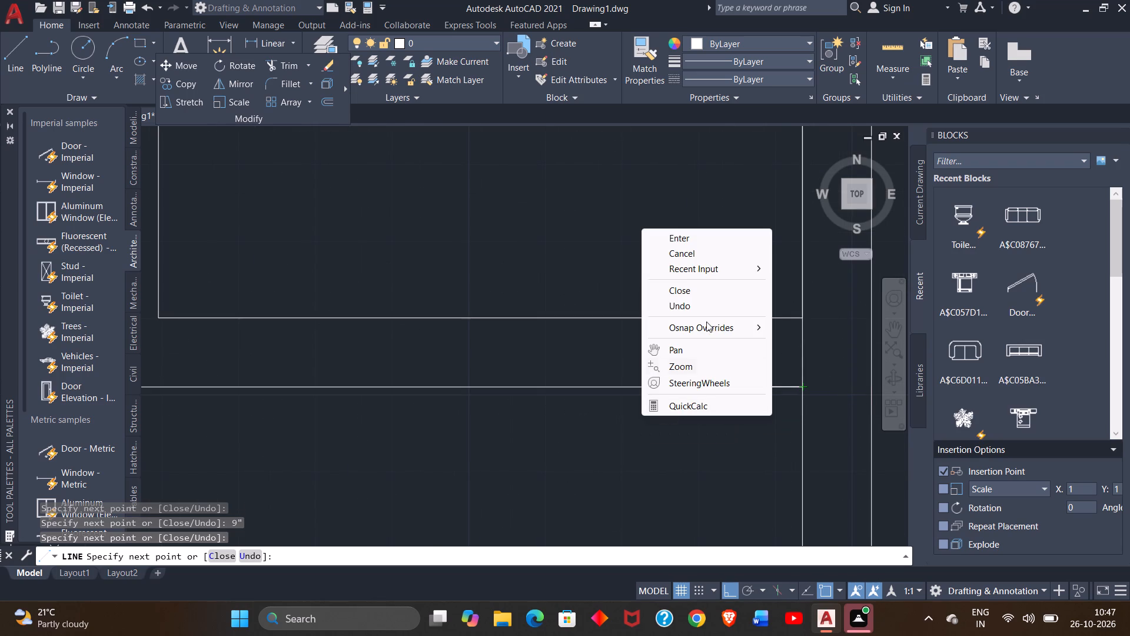
{"action": "left_click", "coordinate": [693, 240]}
{"action": "scroll", "coordinate": [601, 456], "scroll_direction": "down", "scroll_amount": 3}
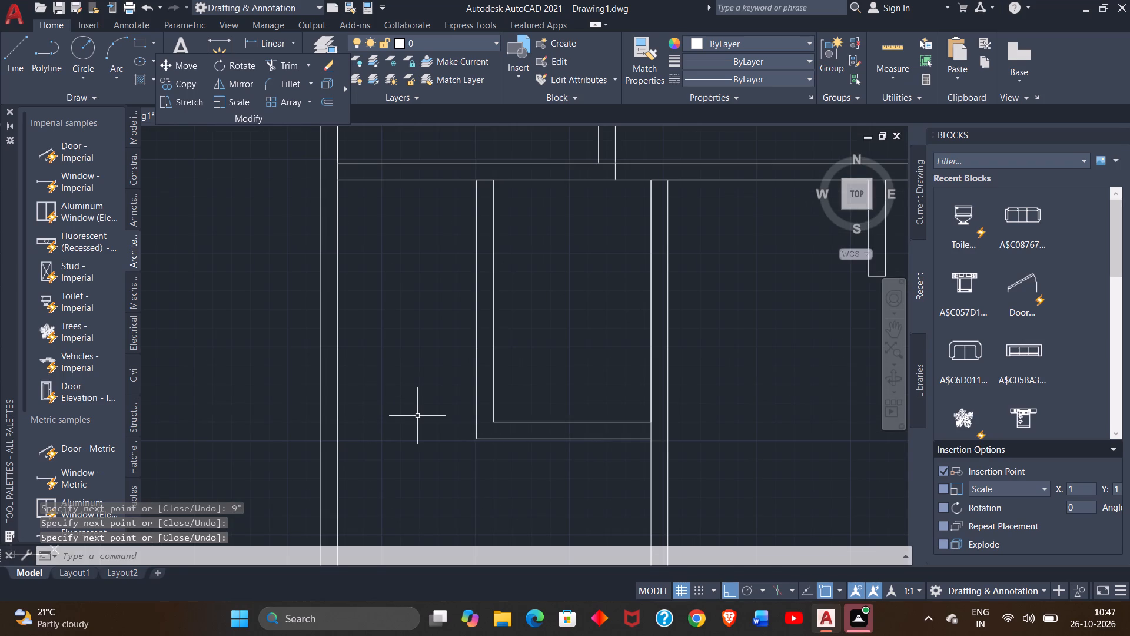
{"action": "middle_click_drag", "start_coordinate": [451, 461], "coordinate": [446, 459]}
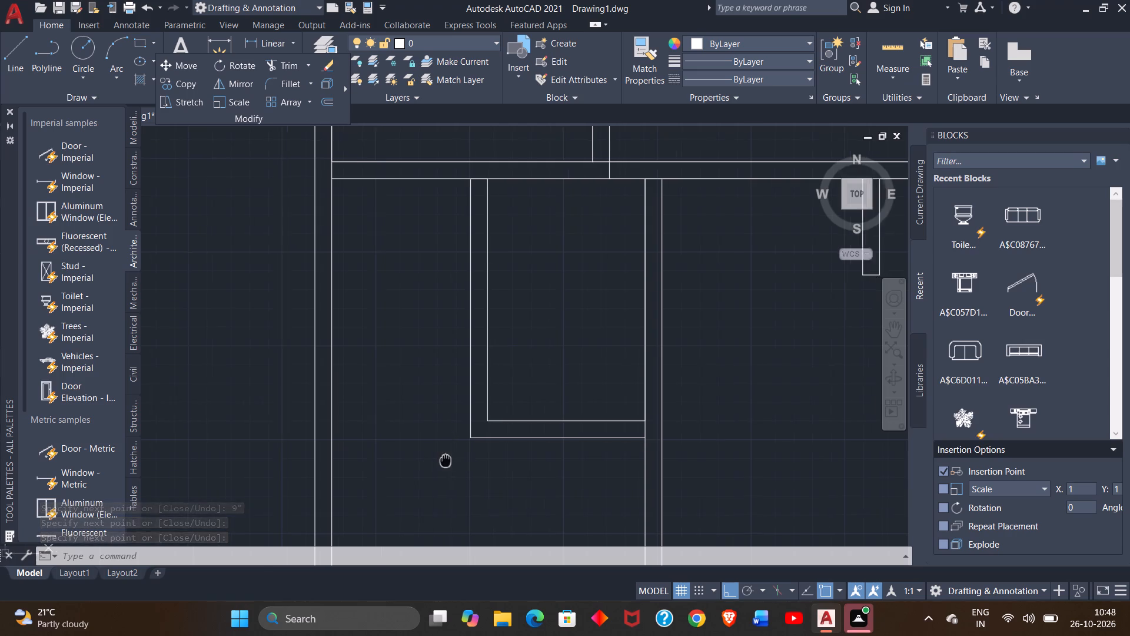
{"action": "middle_click_drag", "start_coordinate": [446, 459], "coordinate": [406, 363]}
{"action": "scroll", "coordinate": [411, 363], "scroll_direction": "down", "scroll_amount": 1}
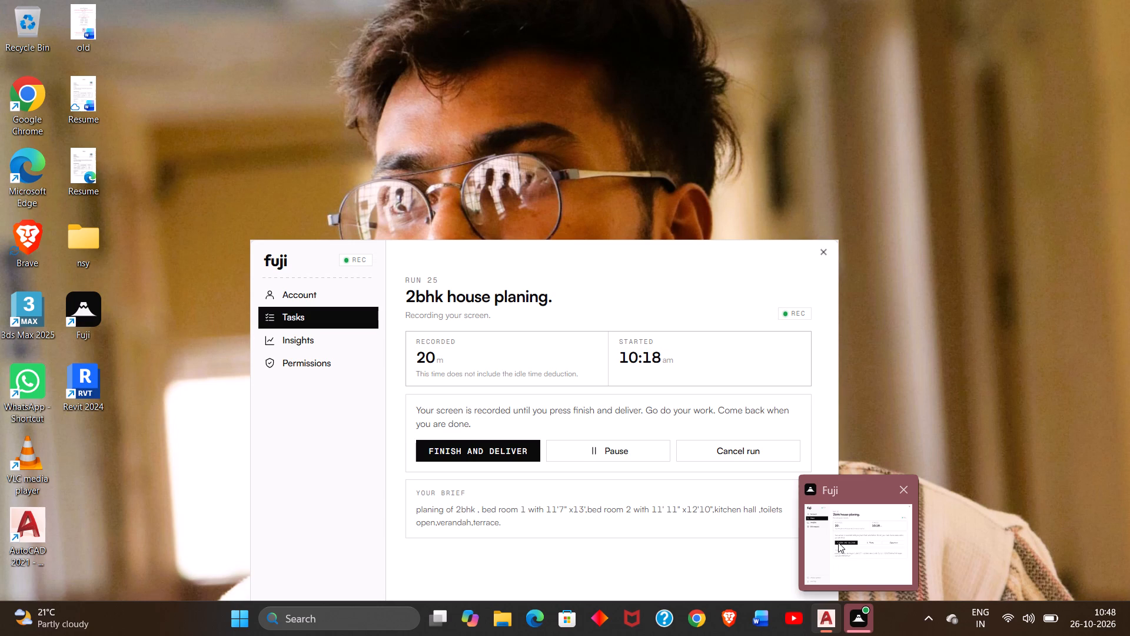
Switch to Fuji to review the refreshed 7-day activity insights, and return to the AutoCAD drawing.
{"action": "left_click", "coordinate": [838, 542]}
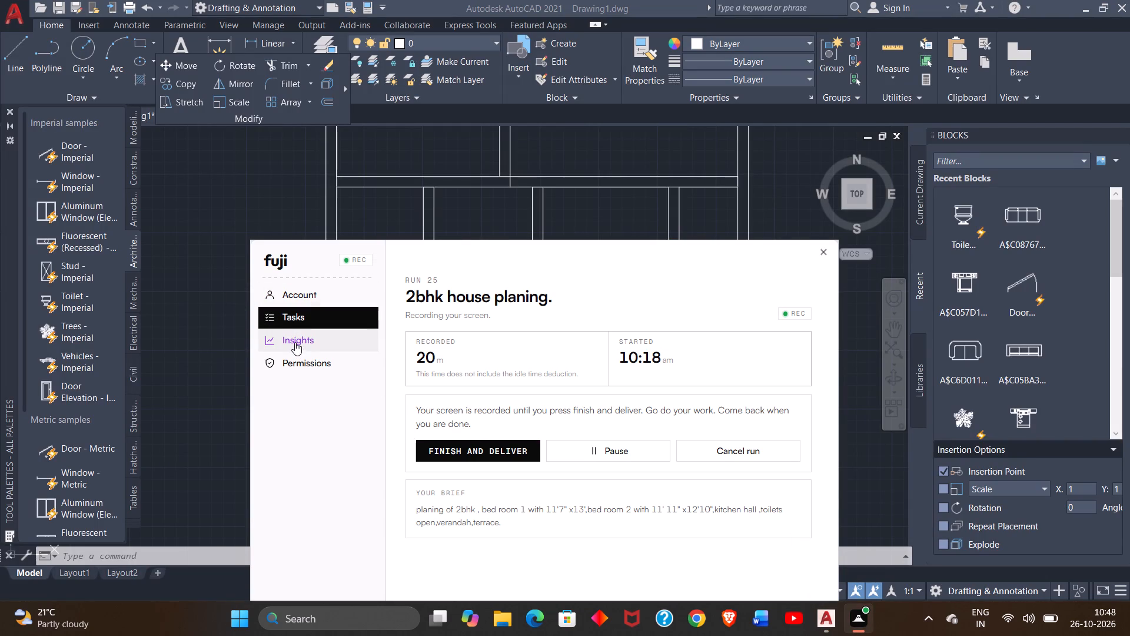
{"action": "double_click", "coordinate": [295, 334]}
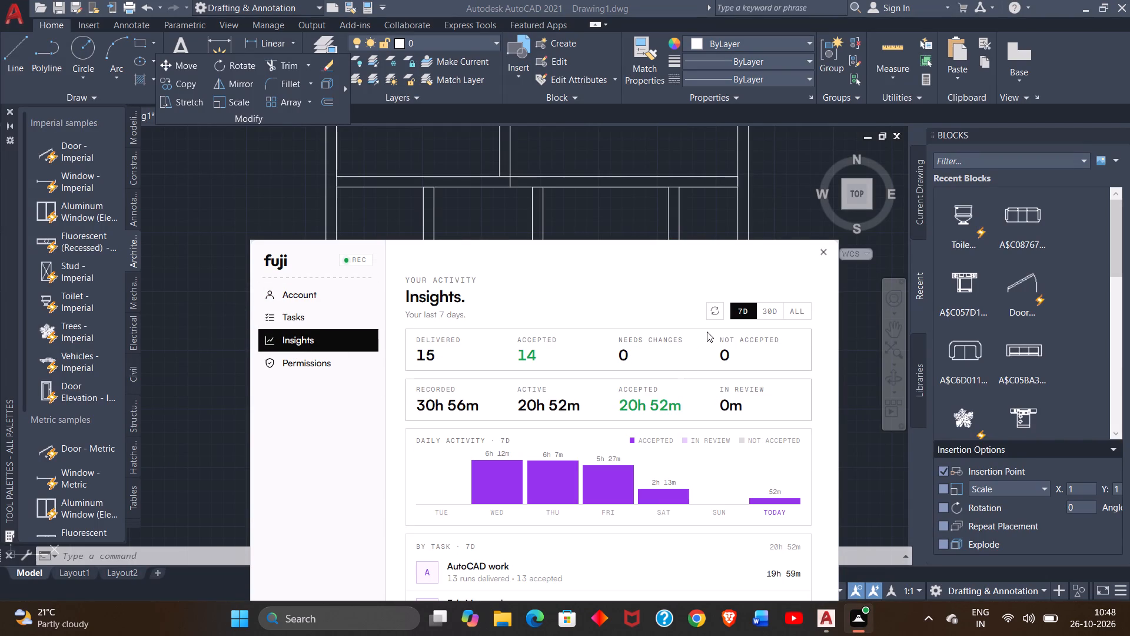
{"action": "left_click", "coordinate": [715, 310]}
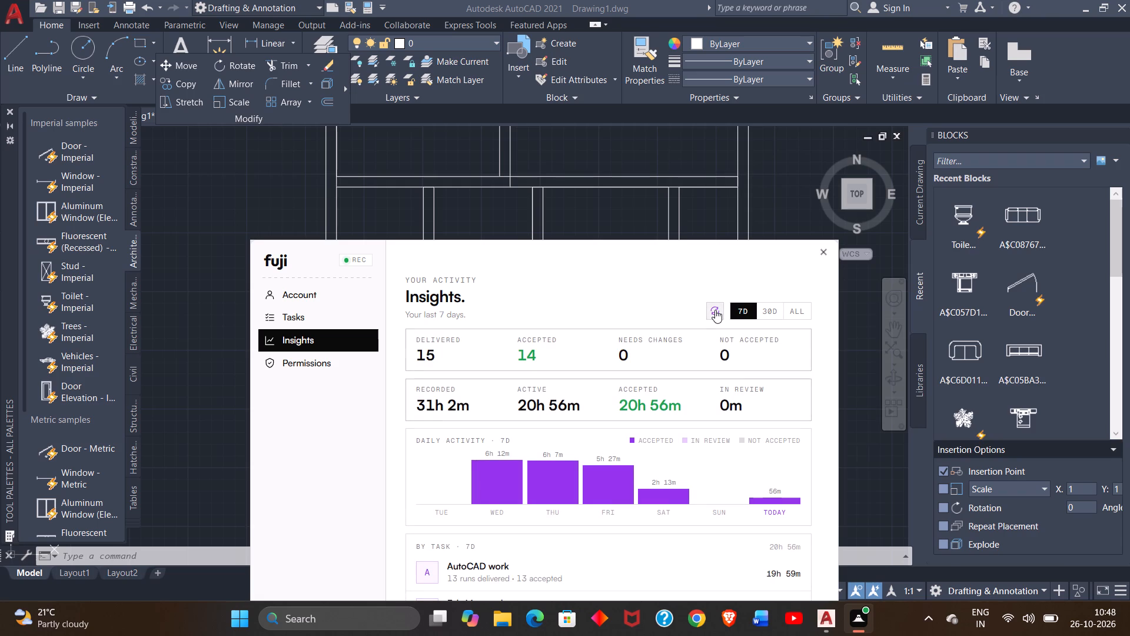
{"action": "scroll", "coordinate": [666, 485], "scroll_direction": "down", "scroll_amount": 3}
{"action": "scroll", "coordinate": [603, 459], "scroll_direction": "down", "scroll_amount": 2}
{"action": "scroll", "coordinate": [501, 554], "scroll_direction": "down", "scroll_amount": 3}
{"action": "scroll", "coordinate": [447, 493], "scroll_direction": "down", "scroll_amount": 5}
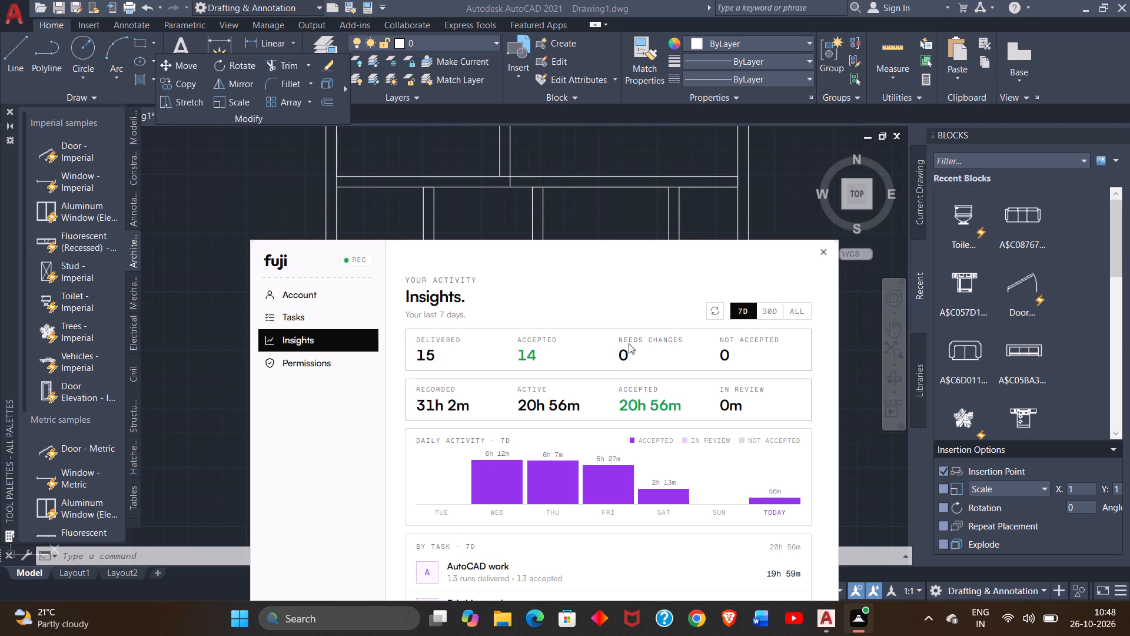
{"action": "left_click", "coordinate": [717, 306]}
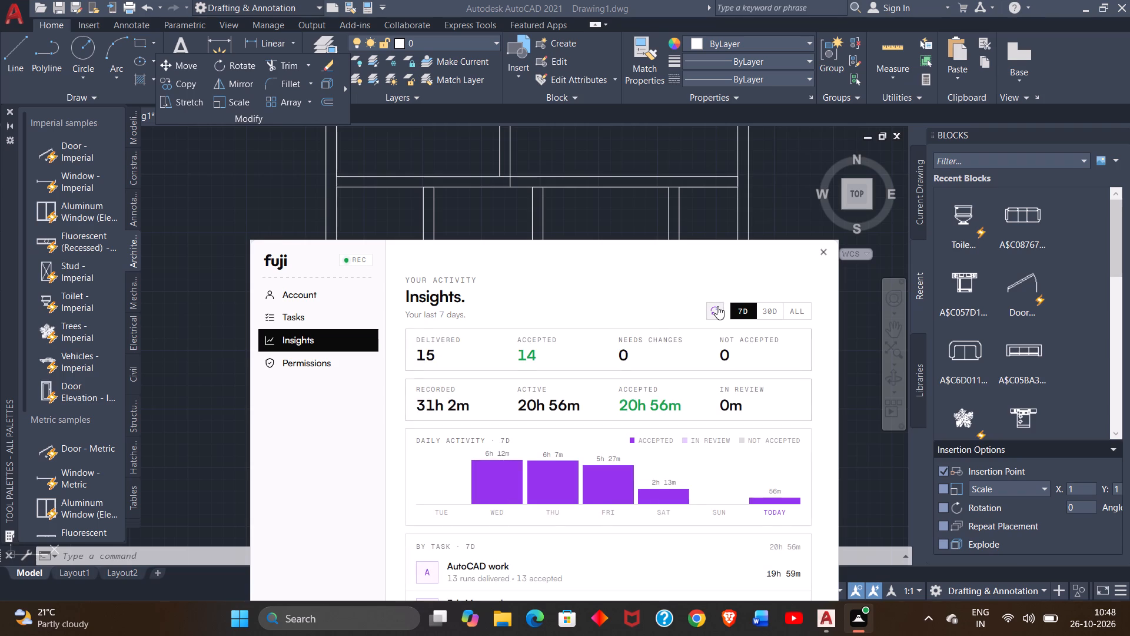
{"action": "double_click", "coordinate": [717, 306]}
{"action": "left_click", "coordinate": [717, 306]}
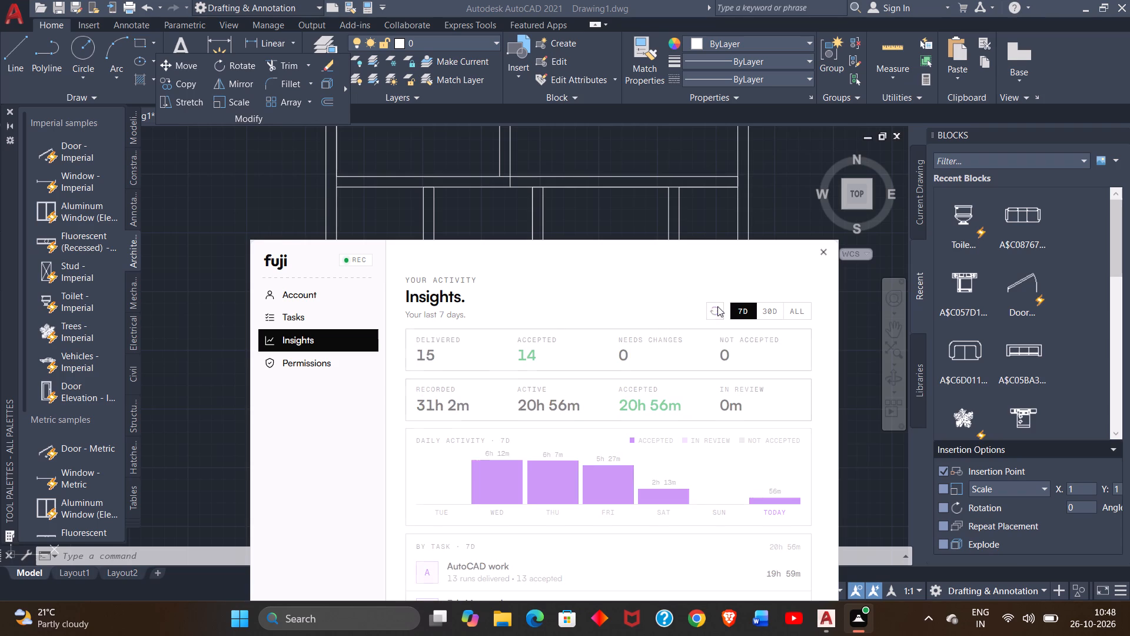
{"action": "left_click", "coordinate": [717, 306]}
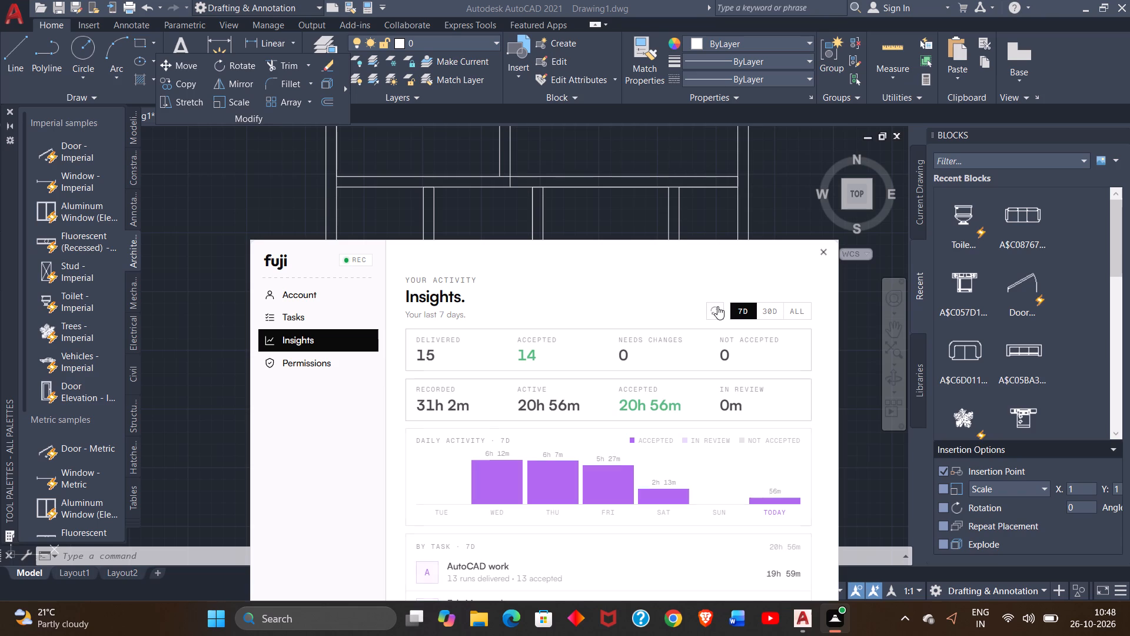
{"action": "double_click", "coordinate": [717, 306]}
{"action": "left_click", "coordinate": [717, 306]}
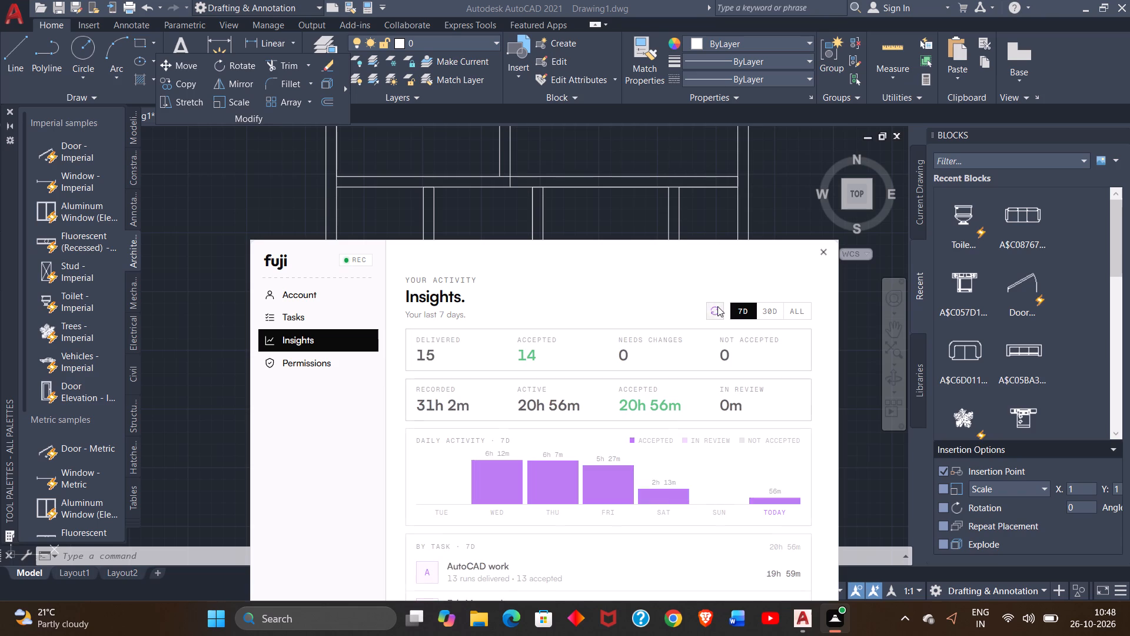
{"action": "left_click", "coordinate": [717, 306]}
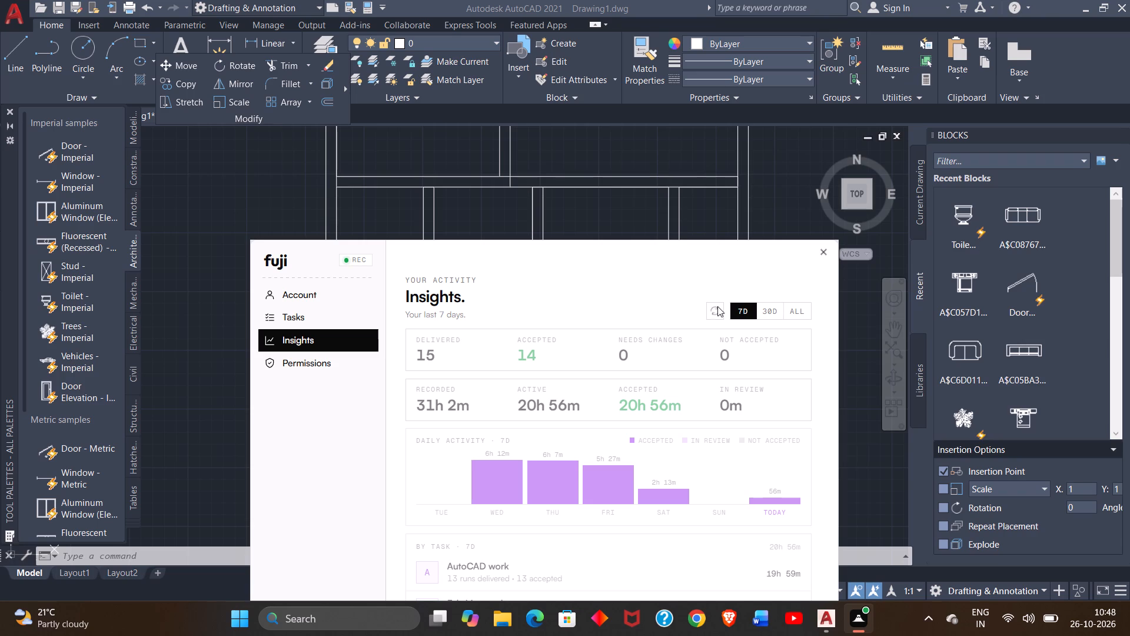
{"action": "left_click", "coordinate": [717, 306]}
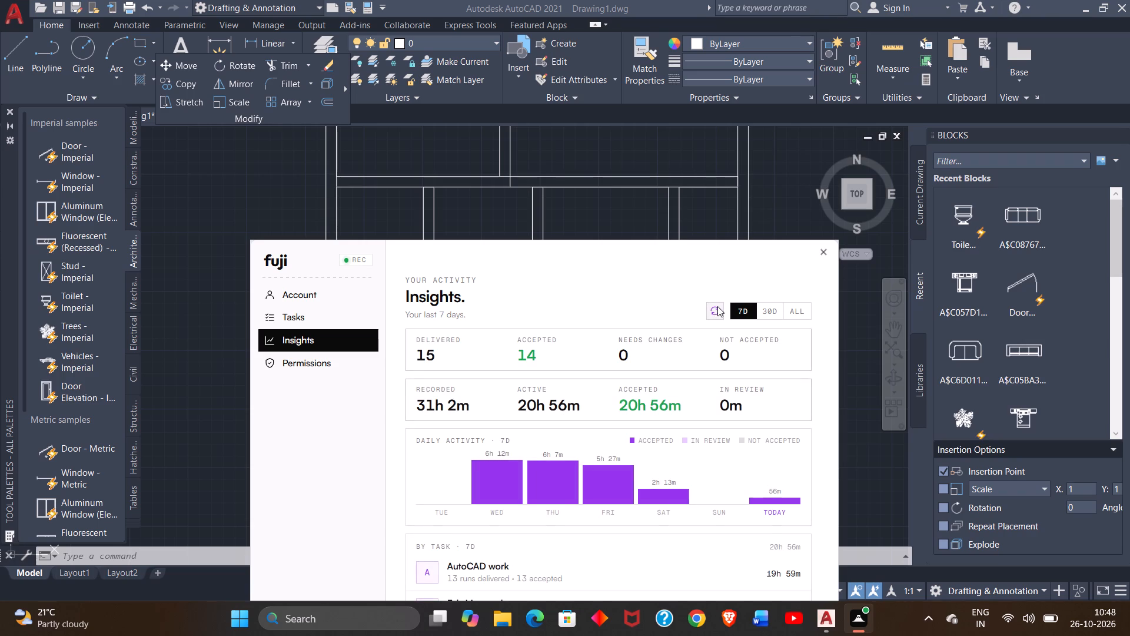
{"action": "double_click", "coordinate": [717, 306]}
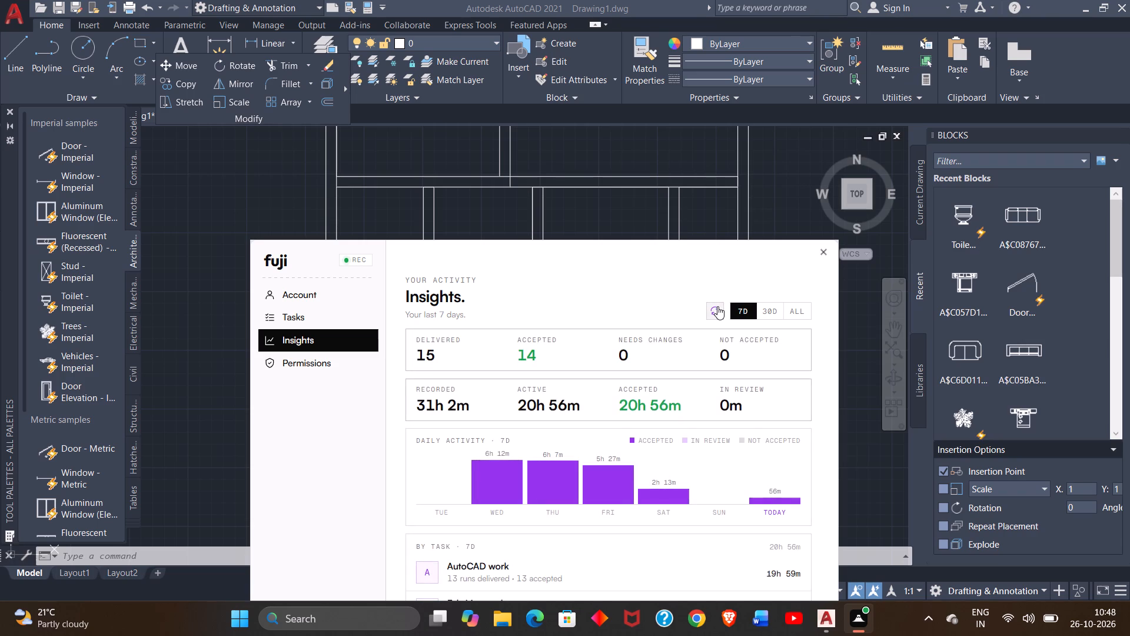
{"action": "left_click", "coordinate": [717, 306]}
{"action": "left_click", "coordinate": [200, 181]}
{"action": "scroll", "coordinate": [444, 292], "scroll_direction": "down", "scroll_amount": 3}
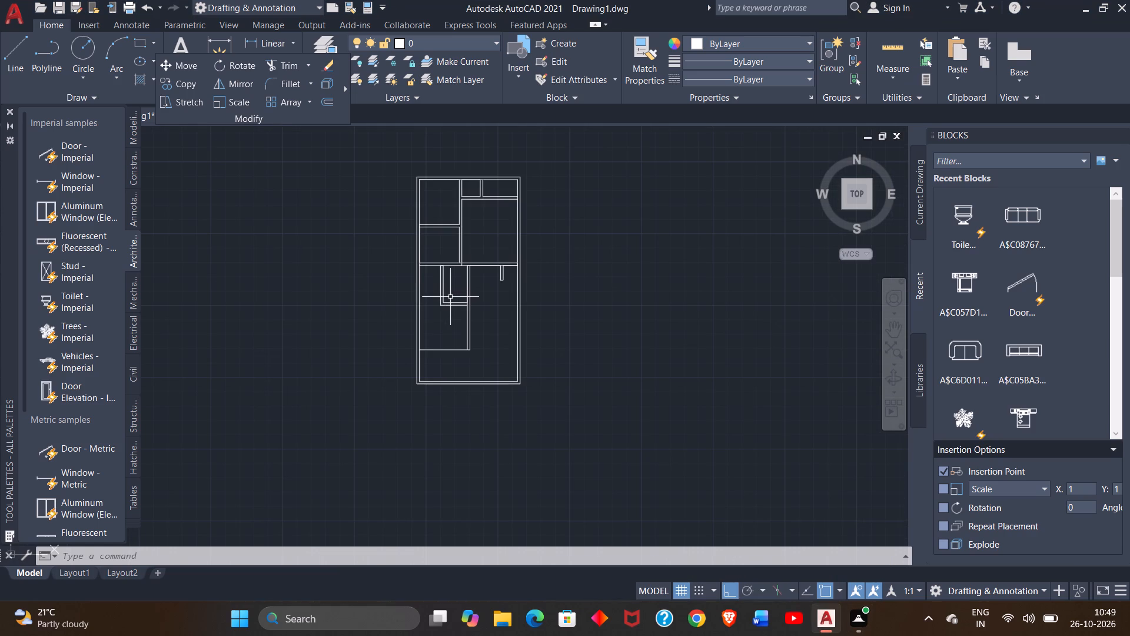
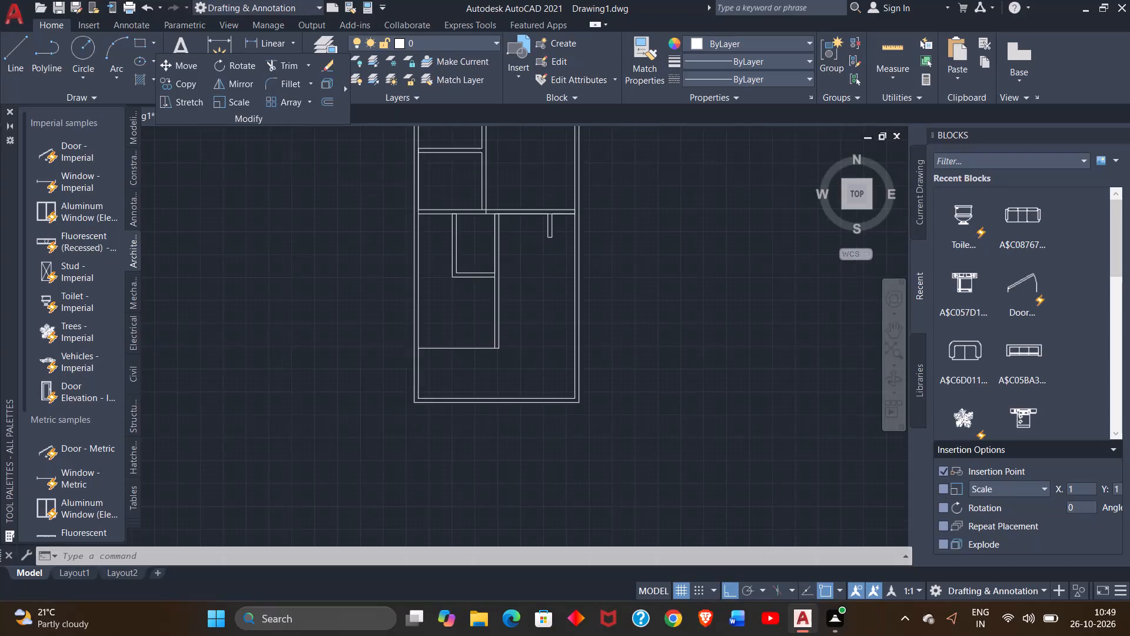
Examine the whole floor plan and the area around the small room beside the long vertical partition.
{"action": "scroll", "coordinate": [420, 348], "scroll_direction": "down", "scroll_amount": 2}
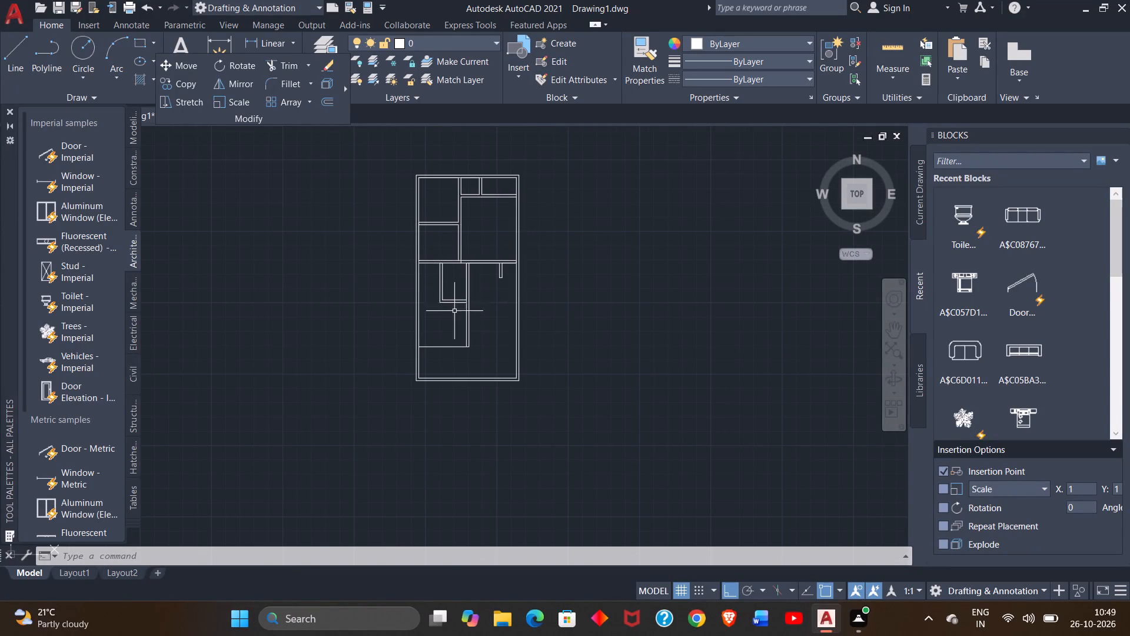
{"action": "scroll", "coordinate": [433, 317], "scroll_direction": "up", "scroll_amount": 1}
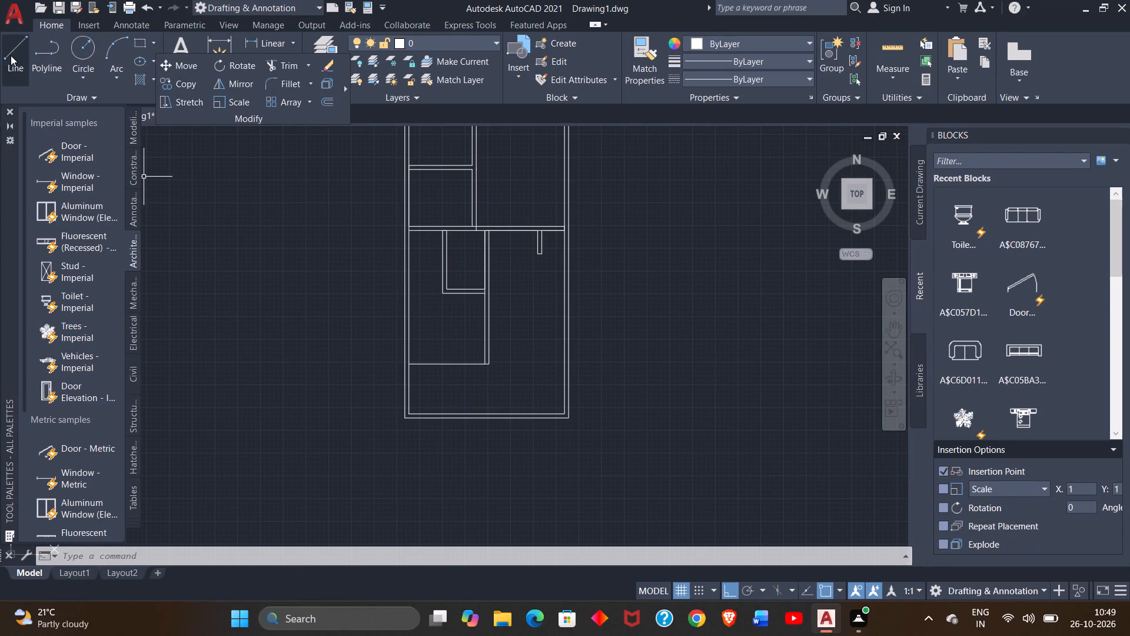
{"action": "double_click", "coordinate": [11, 55]}
{"action": "middle_click_drag", "start_coordinate": [348, 247], "coordinate": [334, 343]}
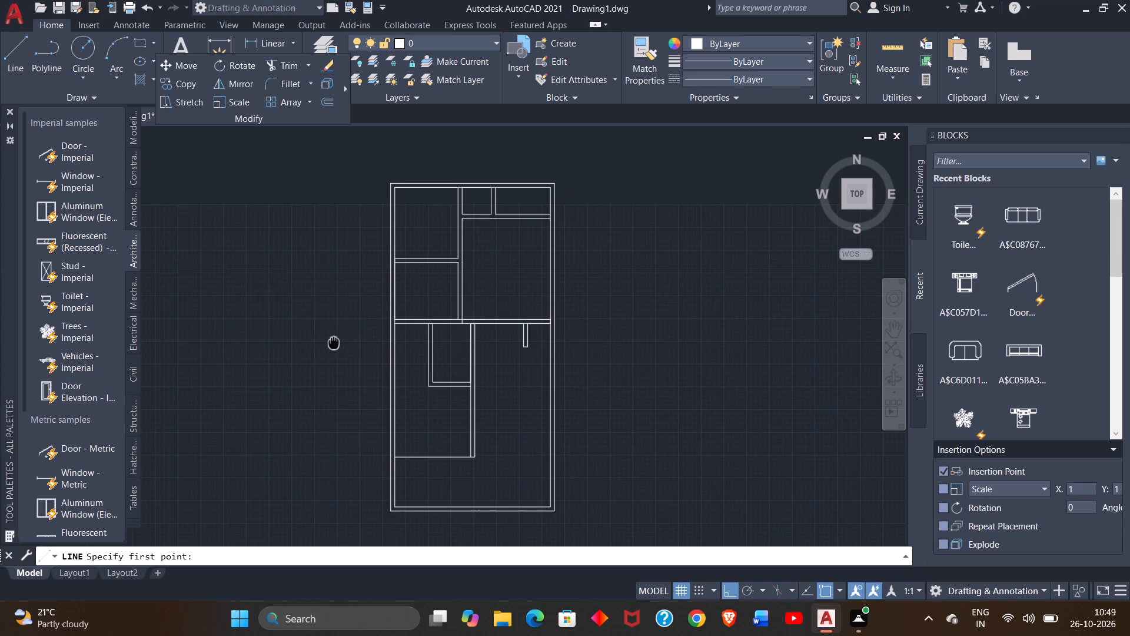
{"action": "middle_click_drag", "start_coordinate": [334, 343], "coordinate": [297, 287]}
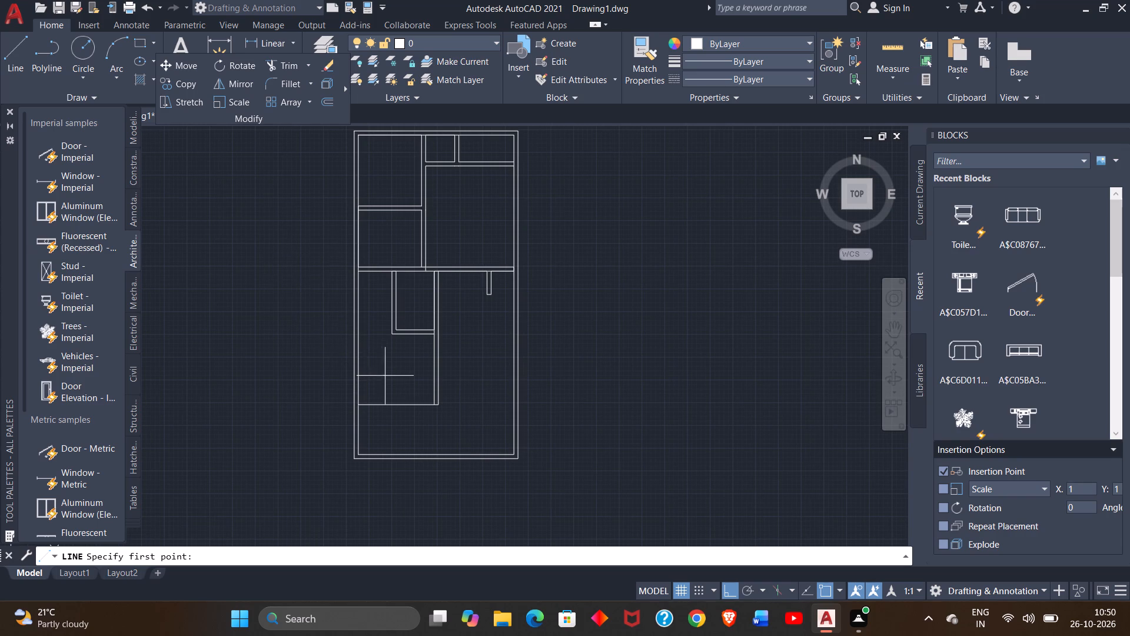
{"action": "scroll", "coordinate": [385, 375], "scroll_direction": "up", "scroll_amount": 2}
{"action": "scroll", "coordinate": [407, 448], "scroll_direction": "down", "scroll_amount": 2}
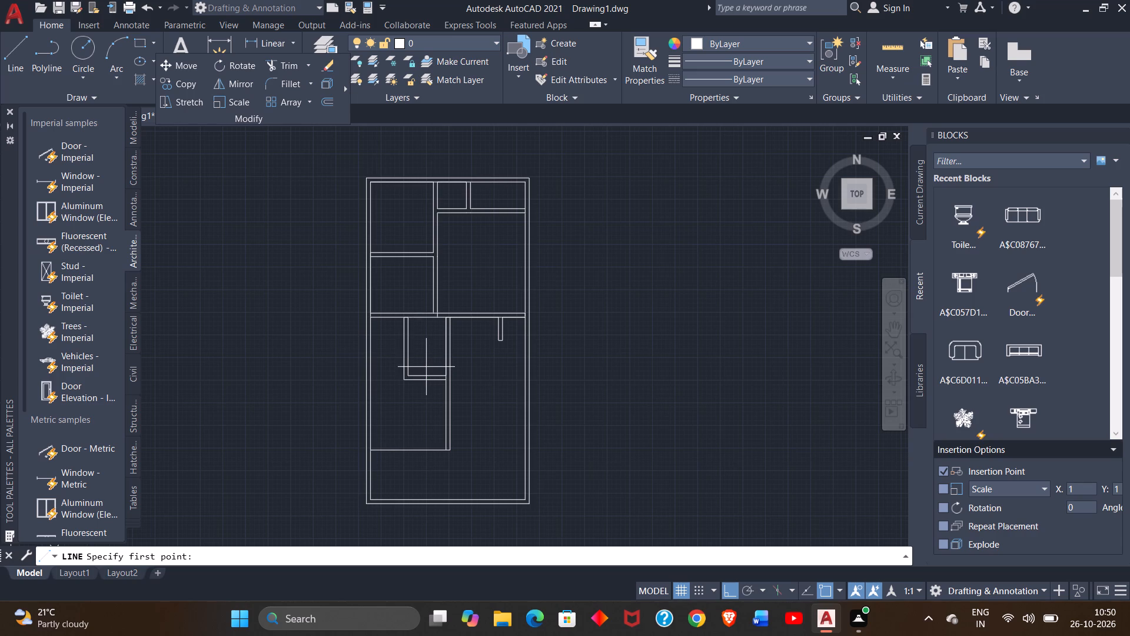
{"action": "scroll", "coordinate": [418, 273], "scroll_direction": "up", "scroll_amount": 2}
{"action": "scroll", "coordinate": [398, 340], "scroll_direction": "down", "scroll_amount": 2}
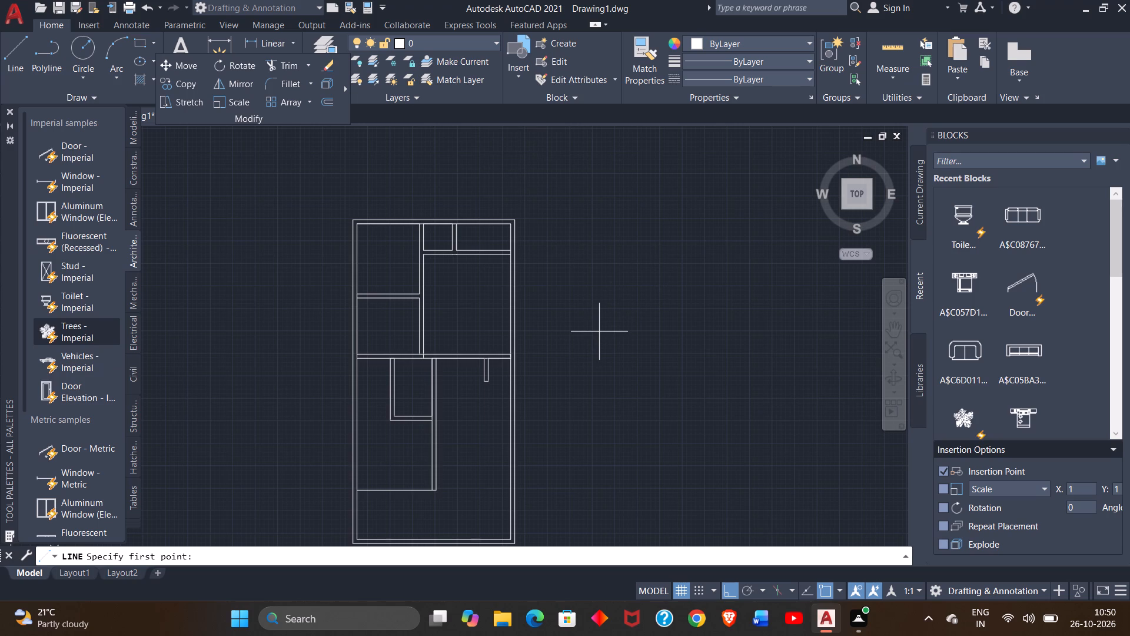
{"action": "middle_click_drag", "start_coordinate": [528, 253], "coordinate": [497, 240]}
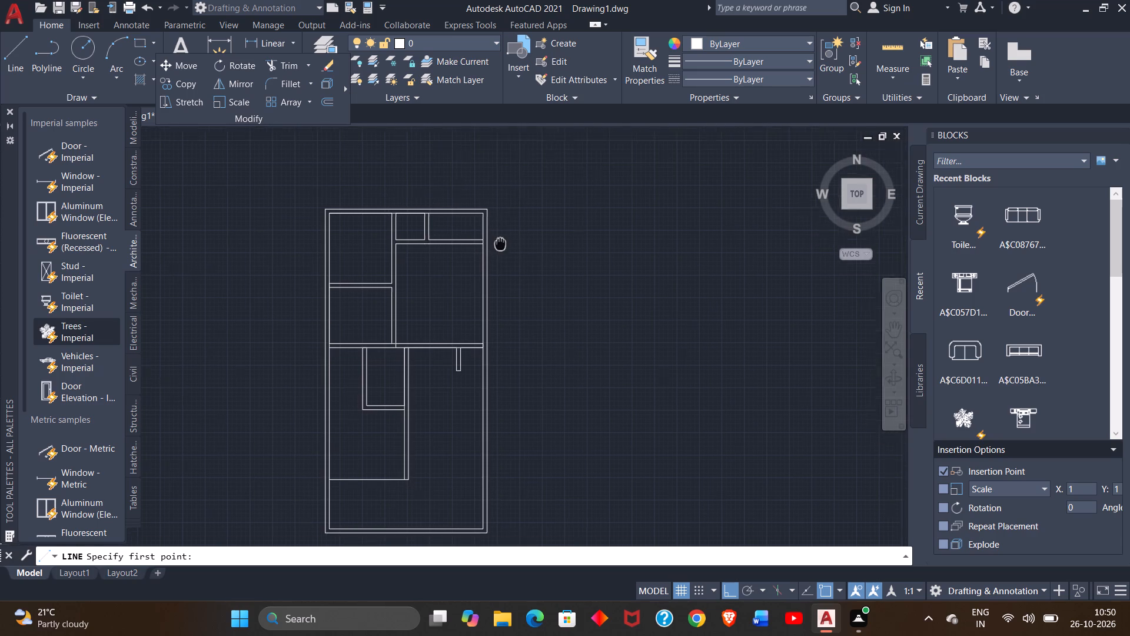
{"action": "middle_click_drag", "start_coordinate": [497, 240], "coordinate": [444, 187]}
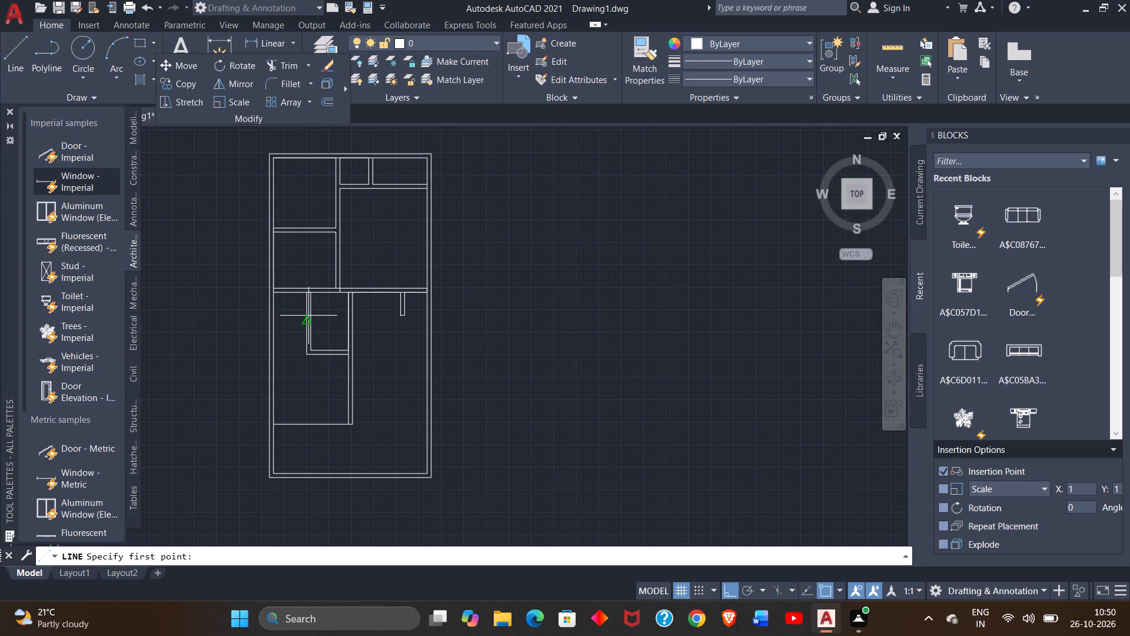
{"action": "scroll", "coordinate": [309, 314], "scroll_direction": "up", "scroll_amount": 1}
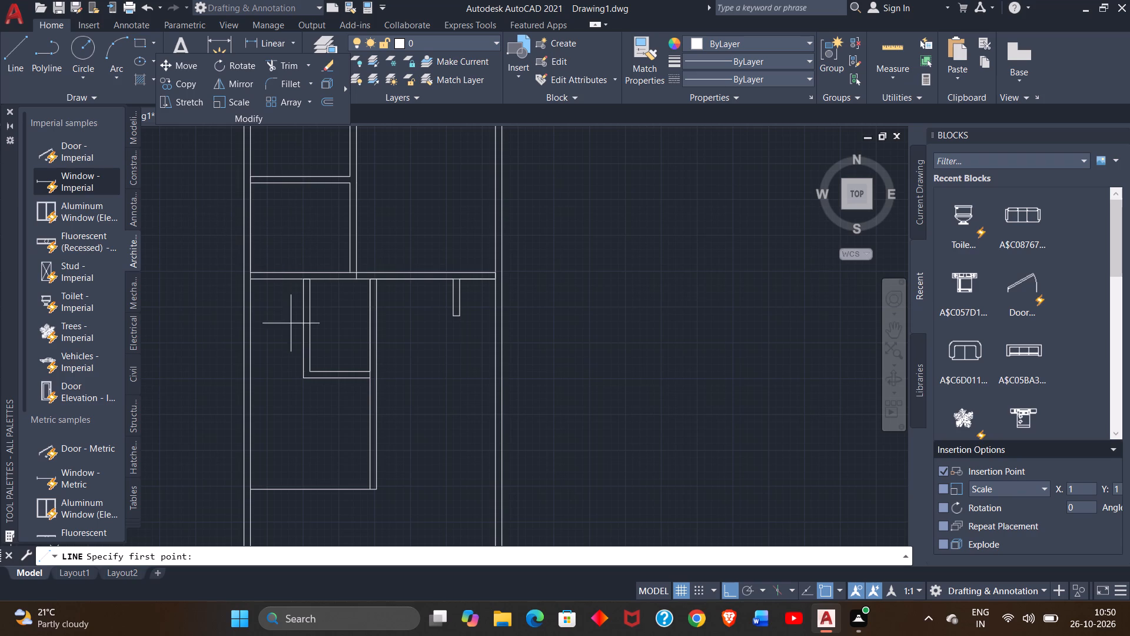
{"action": "middle_click_drag", "start_coordinate": [321, 445], "coordinate": [324, 414]}
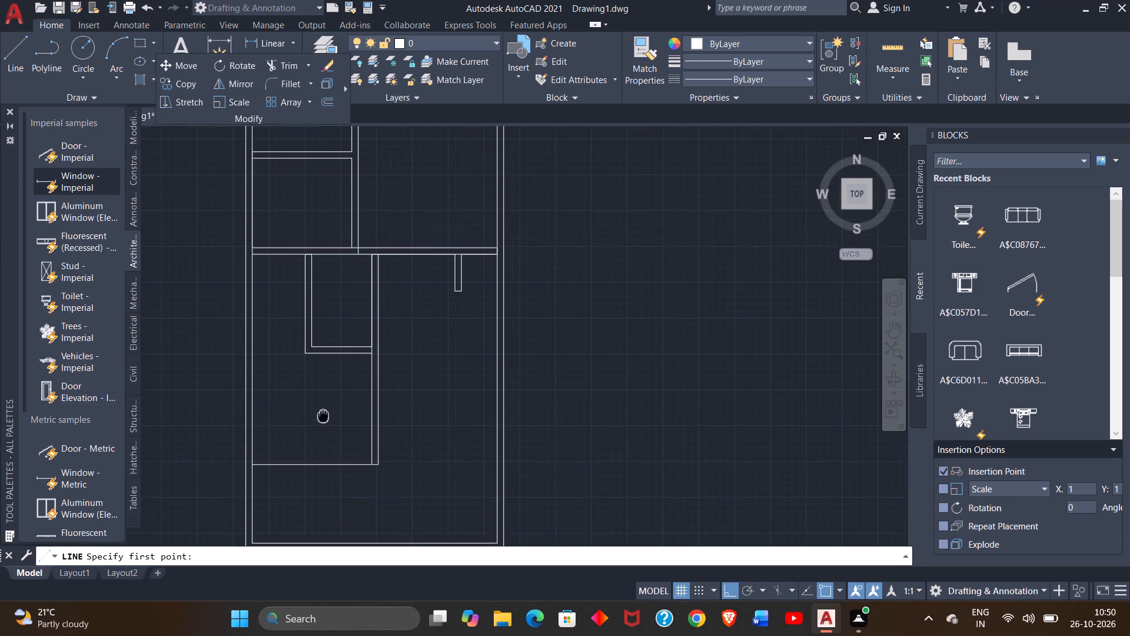
{"action": "middle_click_drag", "start_coordinate": [324, 414], "coordinate": [327, 391]}
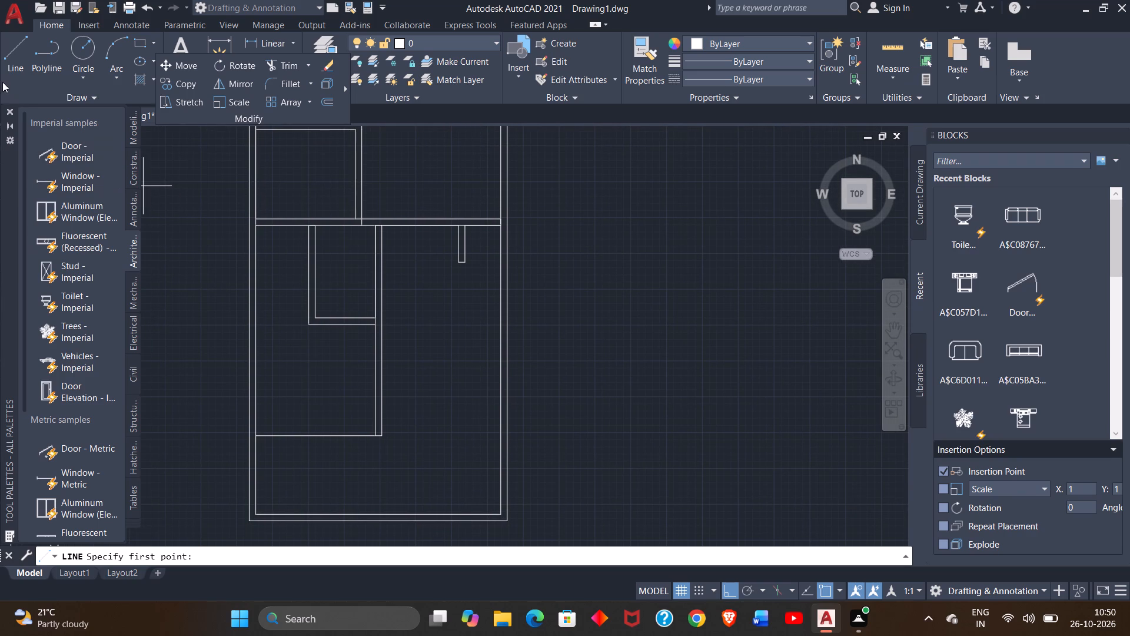
Draw a line from the small room's outer southeast corner 4'10.5" down, west level with its outer west face, then up to that face's corner.
{"action": "left_click", "coordinate": [9, 58]}
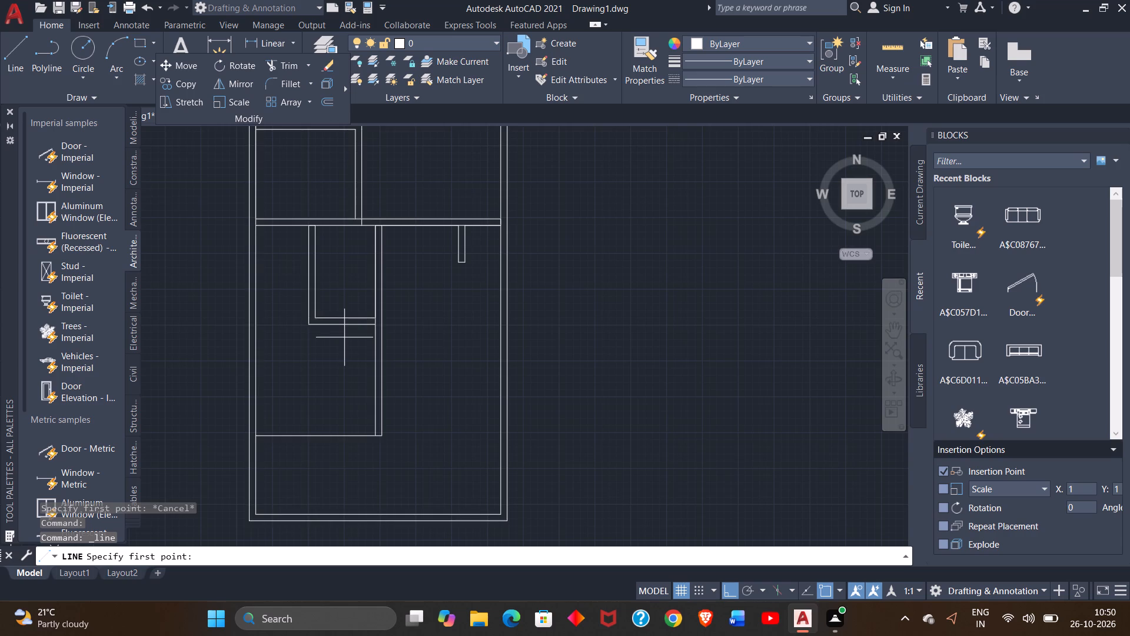
{"action": "scroll", "coordinate": [345, 319], "scroll_direction": "up", "scroll_amount": 2}
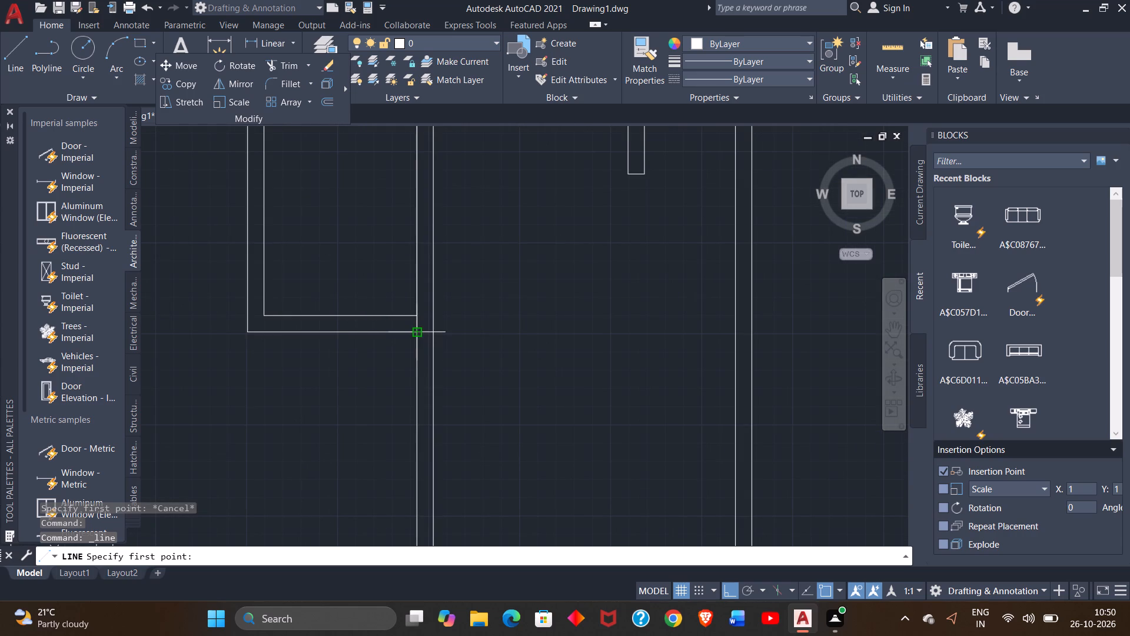
{"action": "left_click", "coordinate": [419, 330]}
{"action": "middle_click_drag", "start_coordinate": [397, 439], "coordinate": [403, 423]}
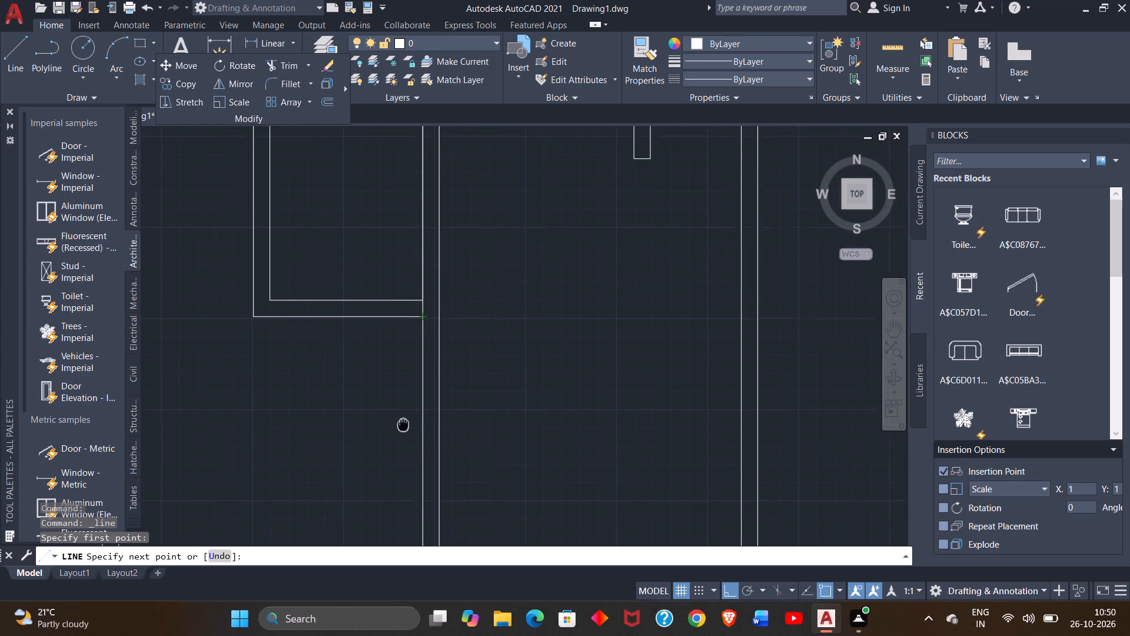
{"action": "middle_click_drag", "start_coordinate": [403, 423], "coordinate": [418, 375]}
{"action": "type", "text": "4'"}
{"action": "key", "text": "1"}
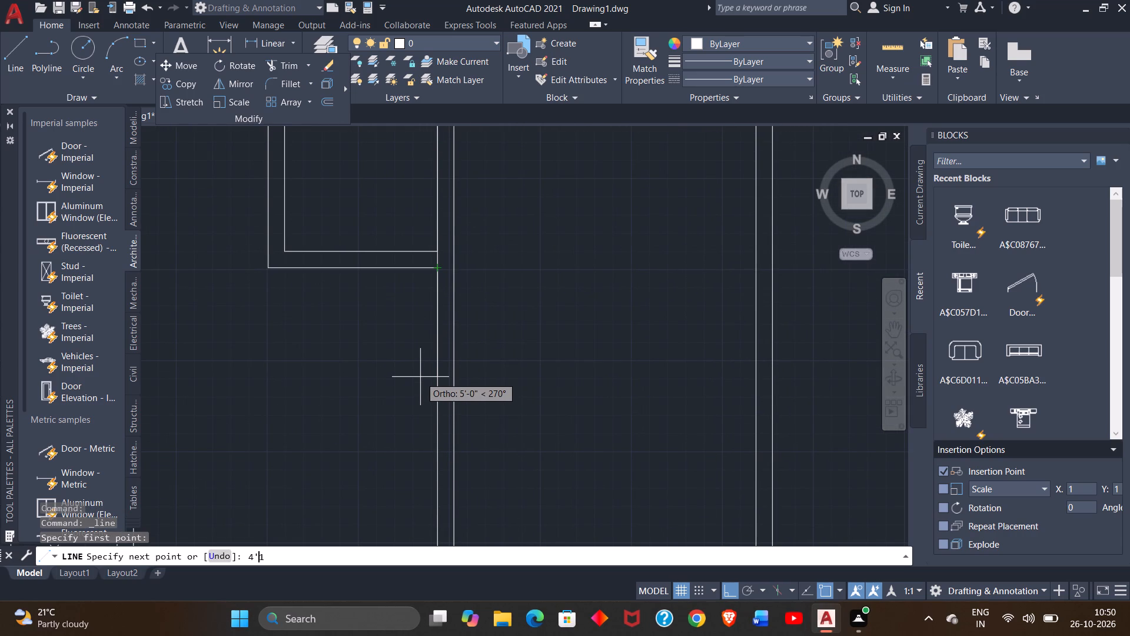
{"action": "type", "text": "0.5"}
{"action": "key", "text": "shift+quotedbl"}
{"action": "key", "text": "Return"}
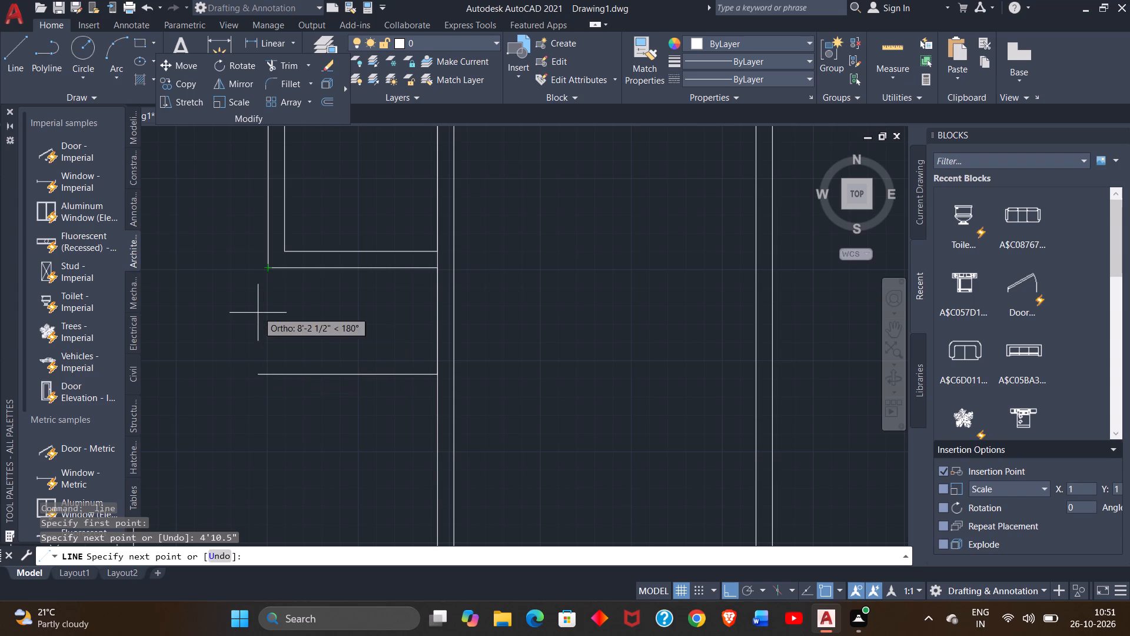
{"action": "scroll", "coordinate": [256, 320], "scroll_direction": "down", "scroll_amount": 3}
{"action": "scroll", "coordinate": [256, 325], "scroll_direction": "up", "scroll_amount": 2}
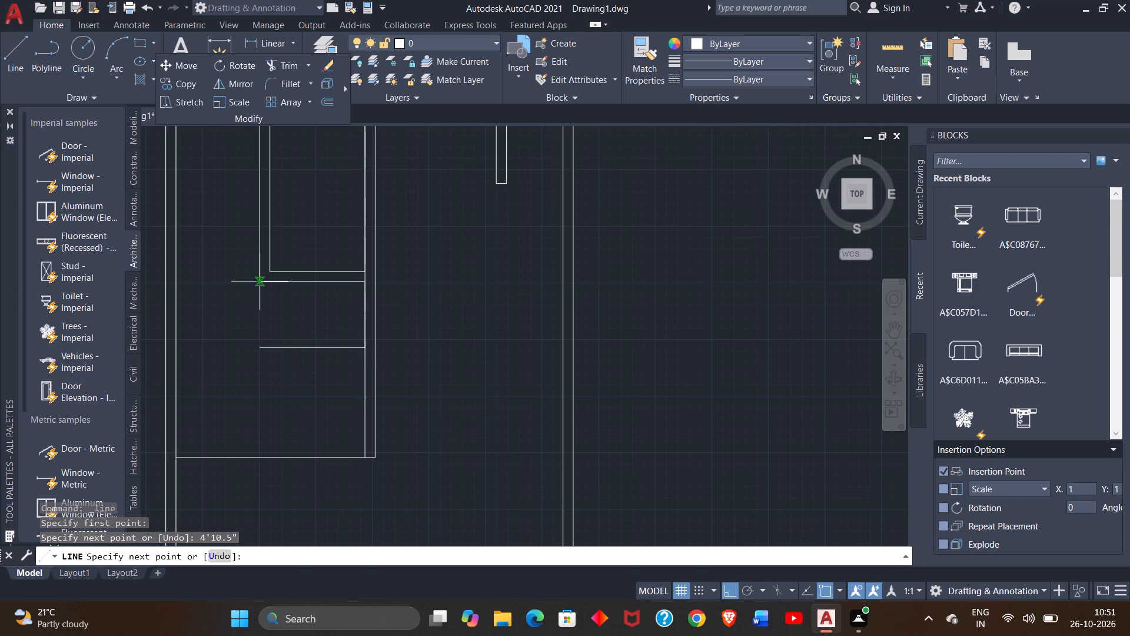
{"action": "left_click", "coordinate": [260, 347]}
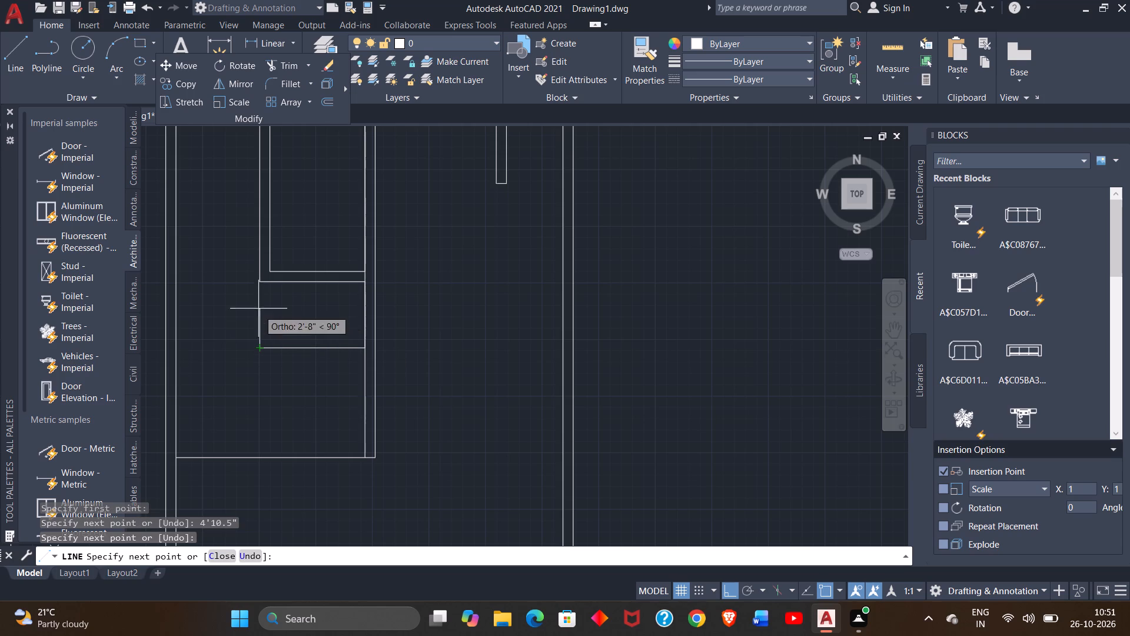
{"action": "left_click", "coordinate": [260, 279]}
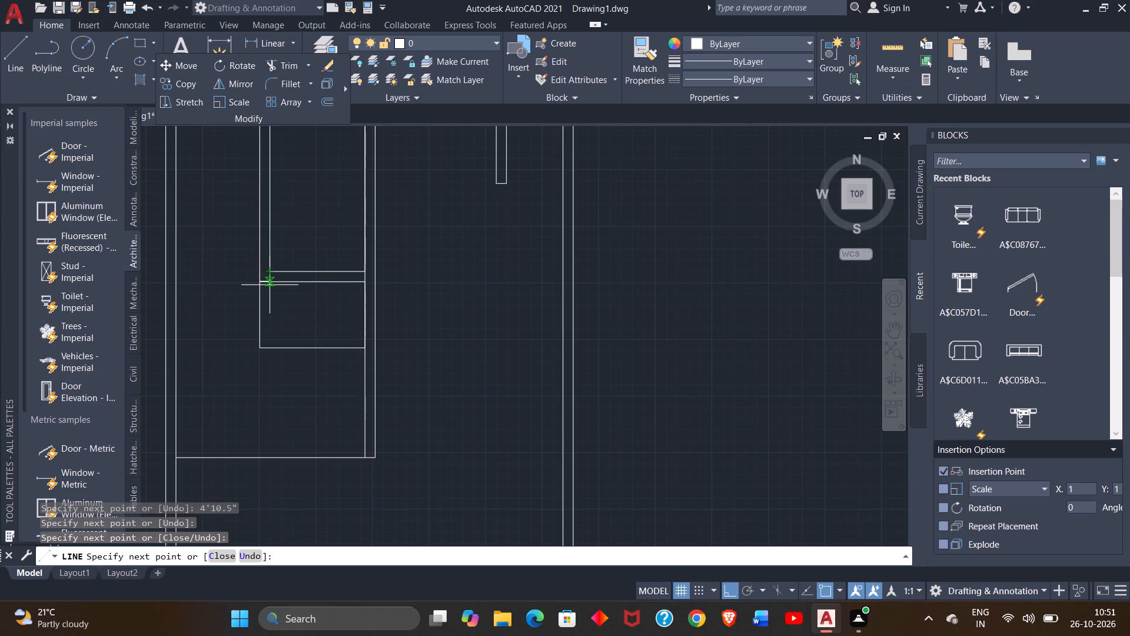
Continue the line east to align with the small room's inner west face, then down to the new lower line, and end it.
{"action": "left_click", "coordinate": [270, 285]}
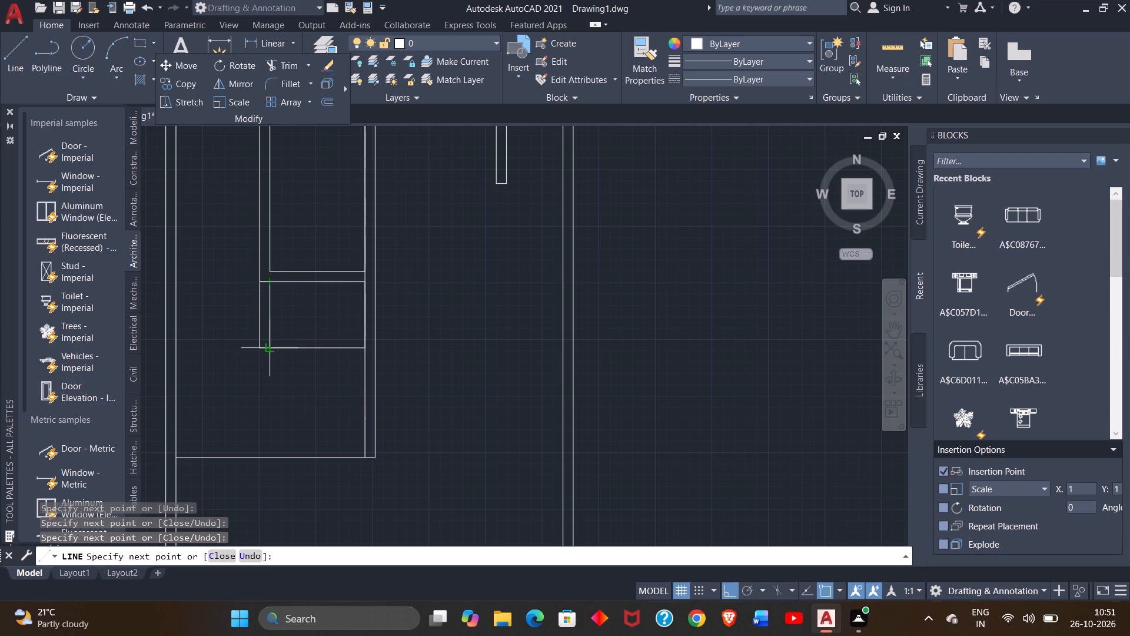
{"action": "left_click", "coordinate": [272, 344]}
{"action": "right_click", "coordinate": [272, 342]}
{"action": "right_click", "coordinate": [272, 342]}
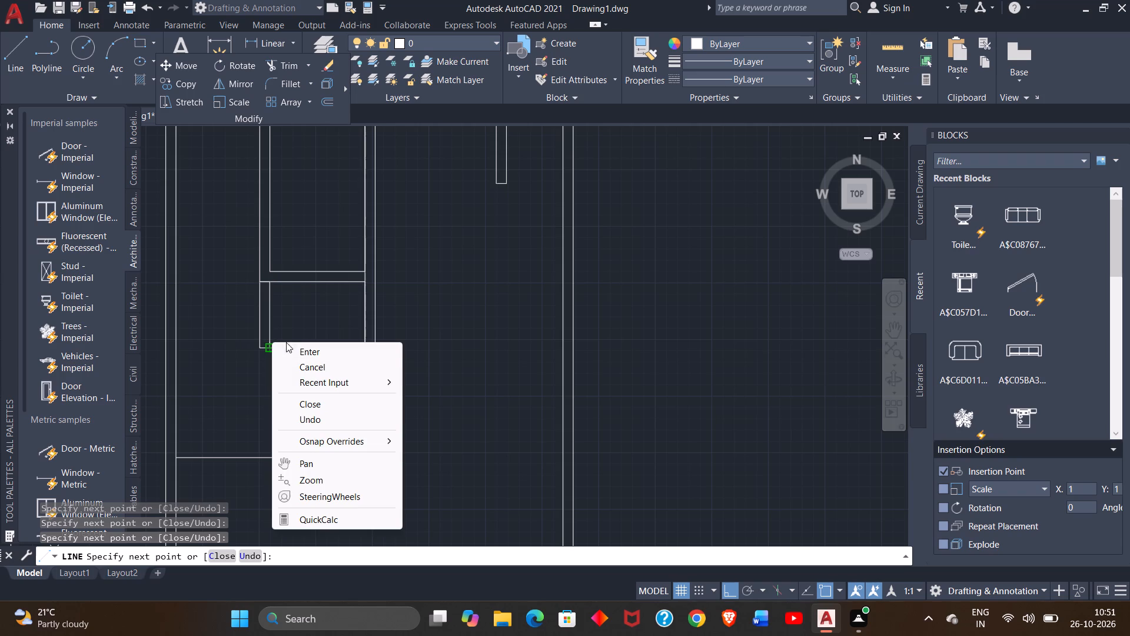
{"action": "left_click", "coordinate": [290, 350]}
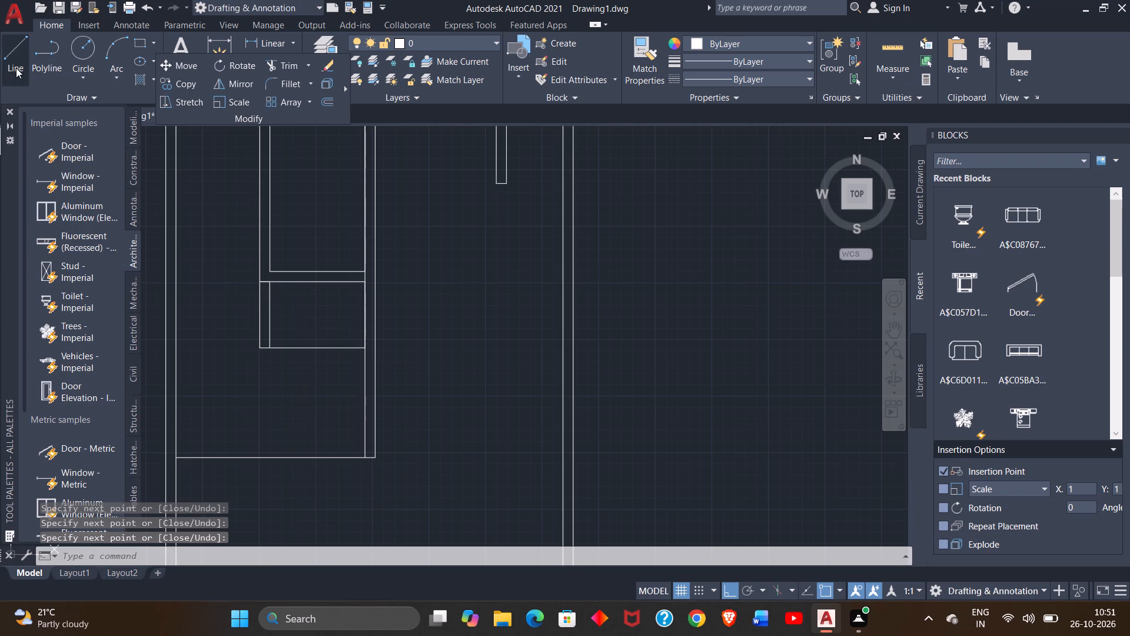
Draw a line from the new room's southeast corner 9" down, west to align with the outer west face, then up to the existing corner.
{"action": "left_click", "coordinate": [16, 67]}
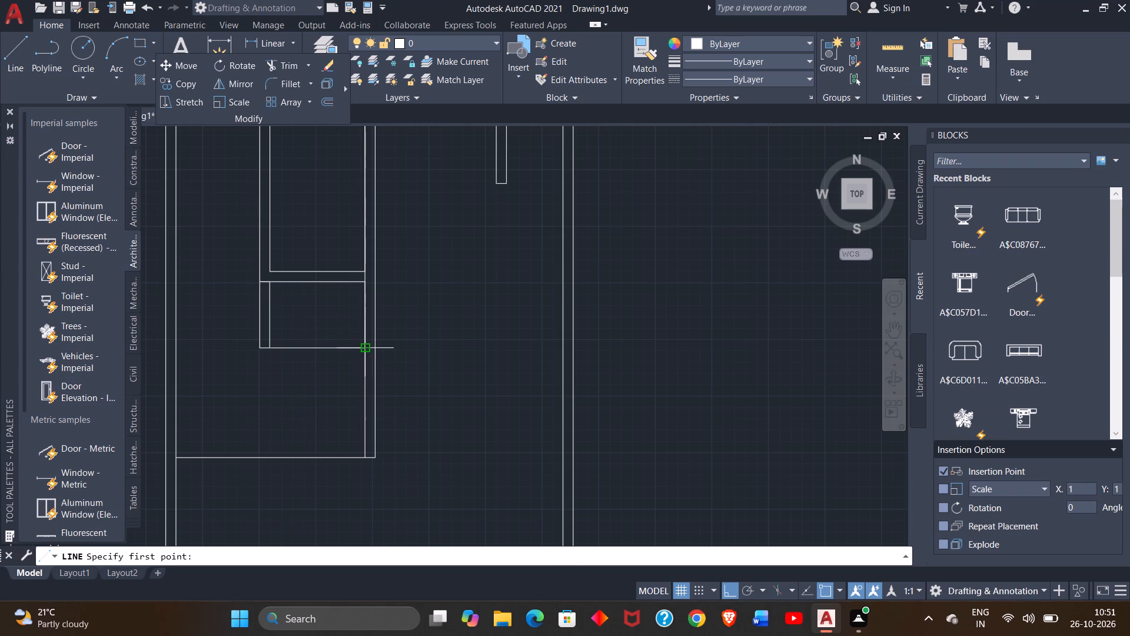
{"action": "left_click", "coordinate": [369, 348]}
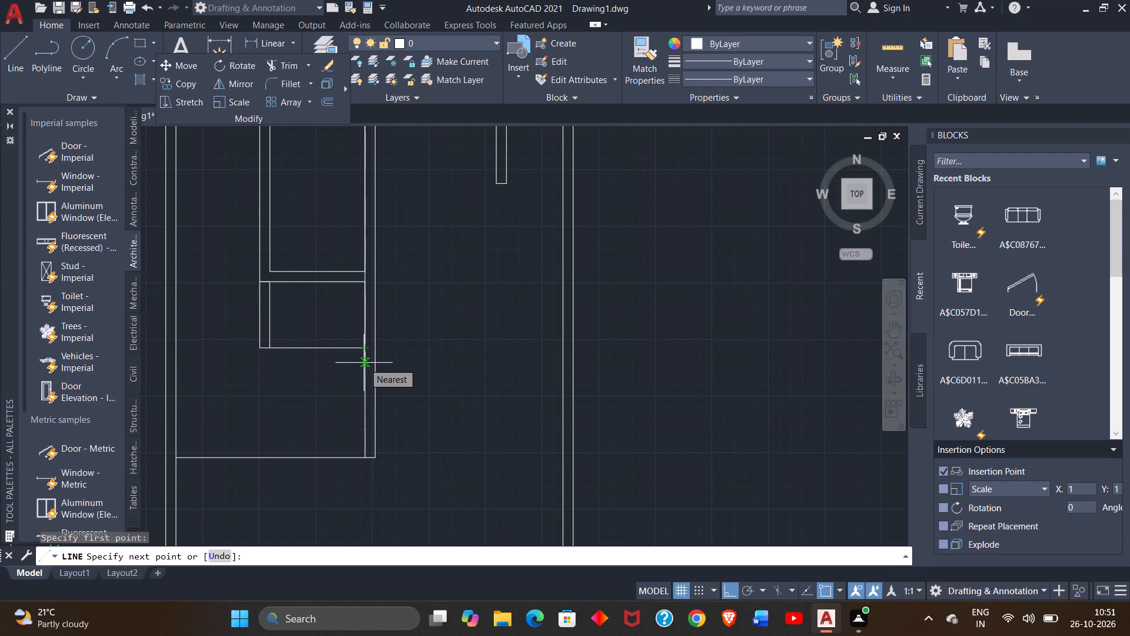
{"action": "key", "text": "9"}
{"action": "key", "text": "shift+quotedbl"}
{"action": "key", "text": "Return"}
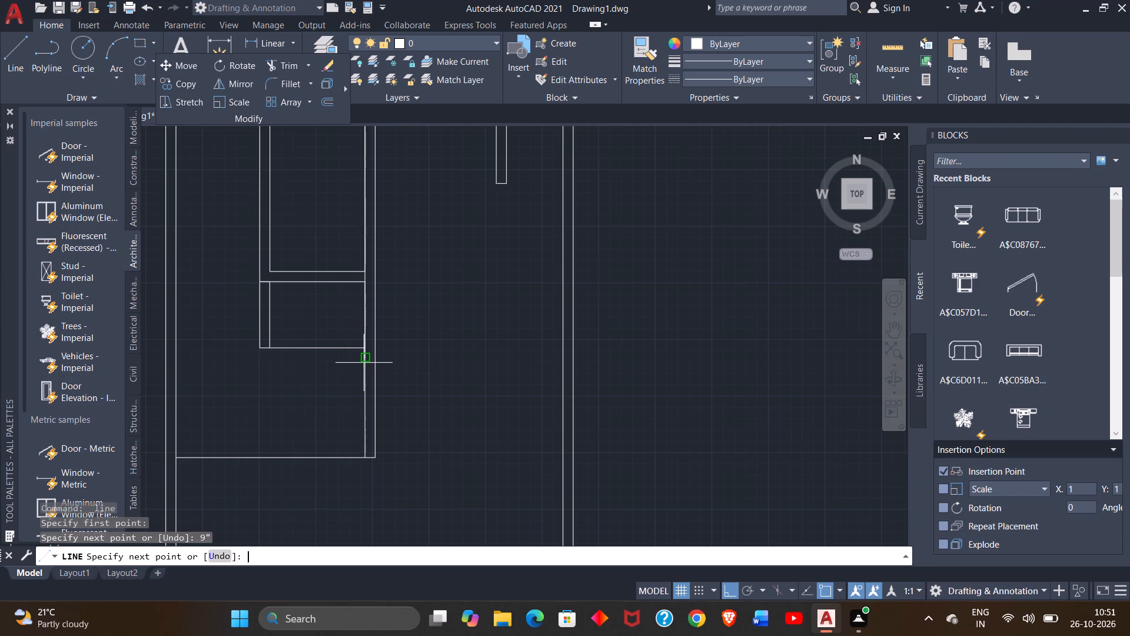
{"action": "scroll", "coordinate": [259, 359], "scroll_direction": "up", "scroll_amount": 2}
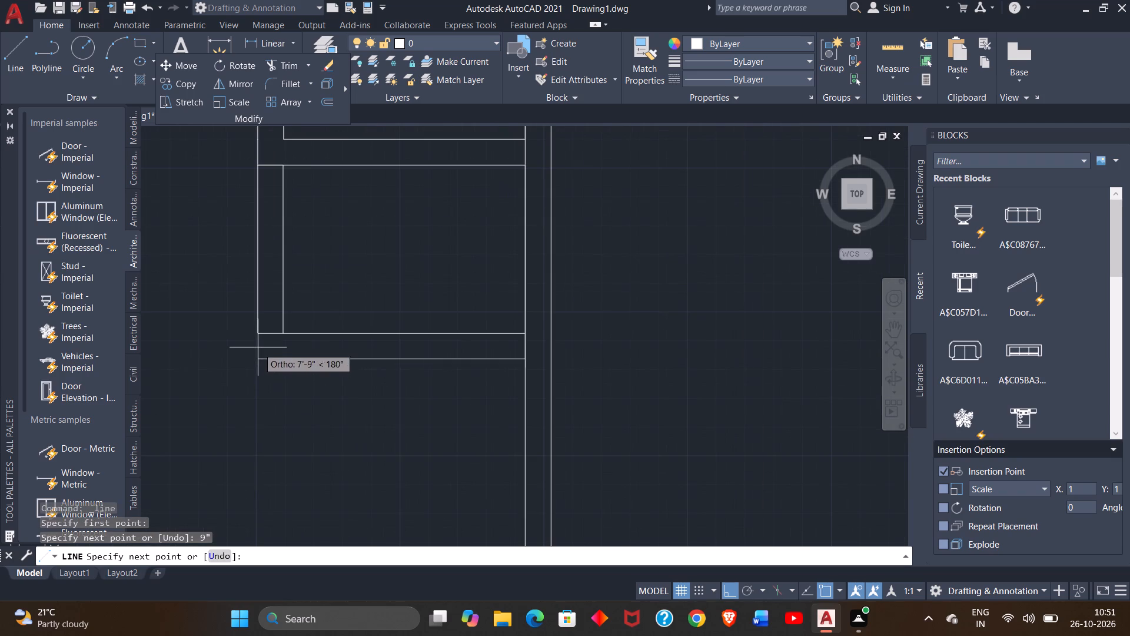
{"action": "left_click", "coordinate": [257, 361]}
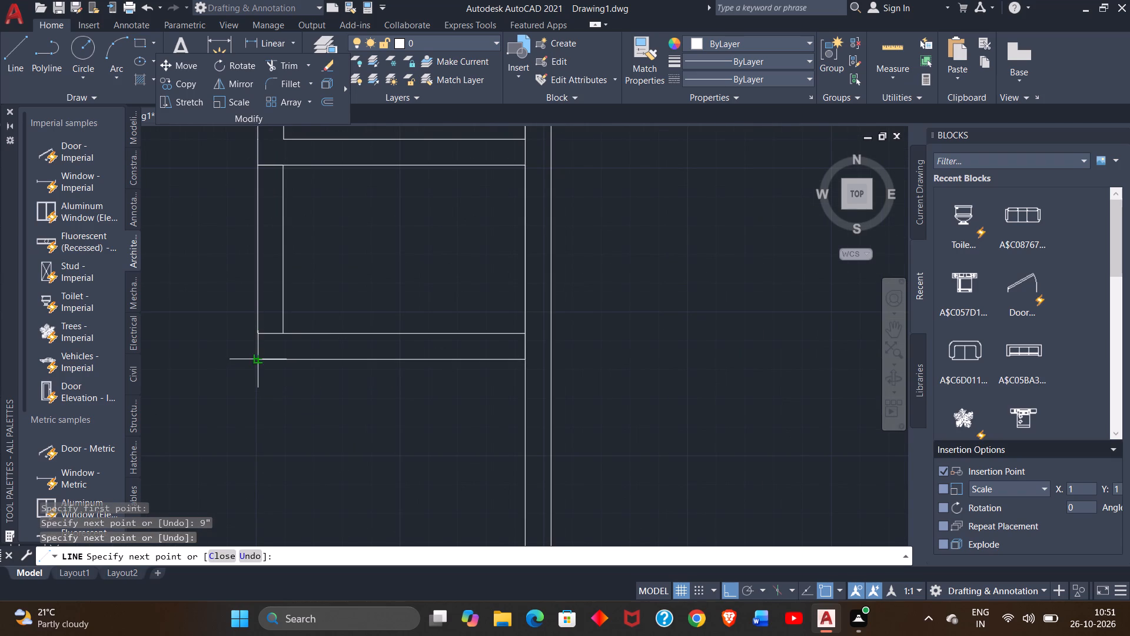
{"action": "left_click", "coordinate": [257, 334]}
{"action": "right_click", "coordinate": [271, 335]}
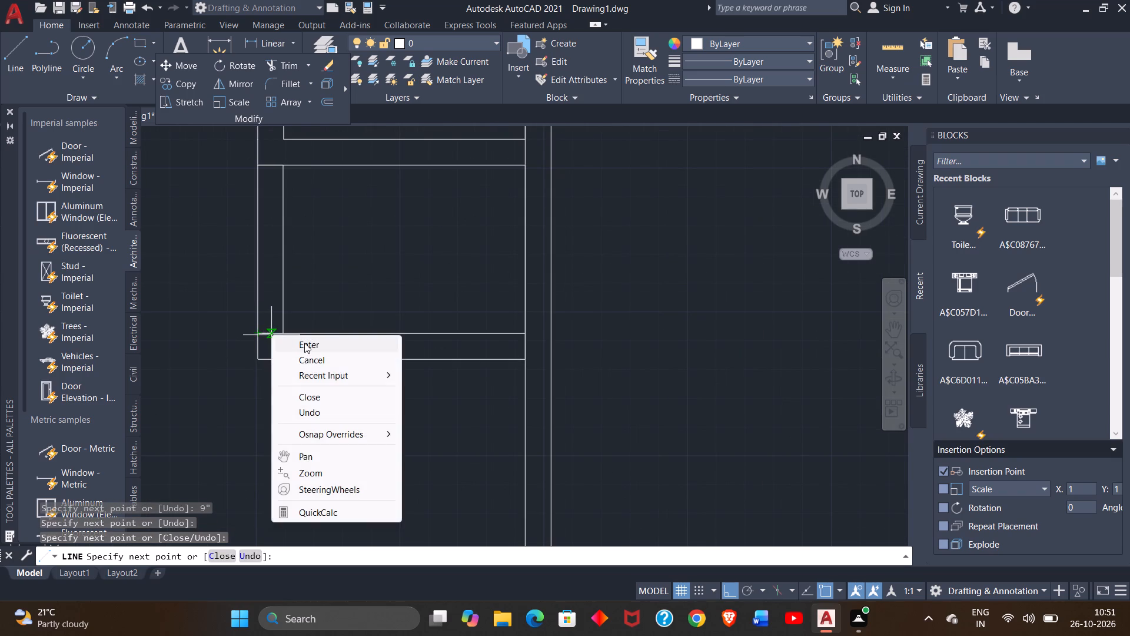
{"action": "left_click", "coordinate": [304, 343]}
Trim the two short line segments crossing the new room's west wall at its upper and lower corners.
{"action": "double_click", "coordinate": [277, 67]}
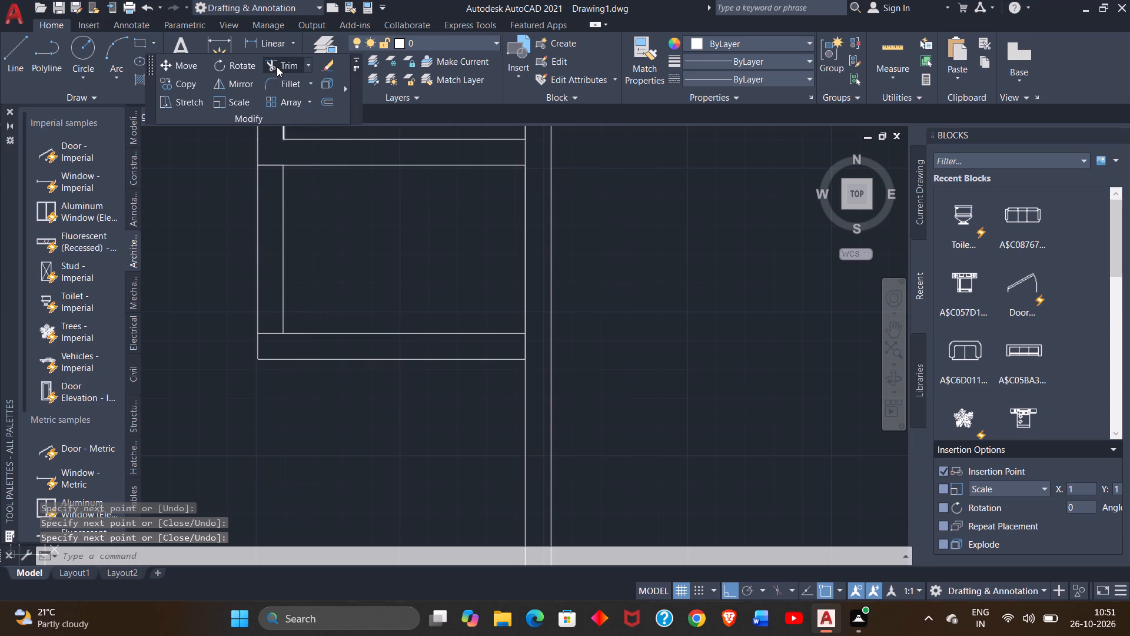
{"action": "left_click_drag", "start_coordinate": [266, 151], "coordinate": [274, 180]}
{"action": "left_click_drag", "start_coordinate": [272, 317], "coordinate": [281, 340]}
{"action": "right_click", "coordinate": [310, 260]}
{"action": "left_click", "coordinate": [335, 271]}
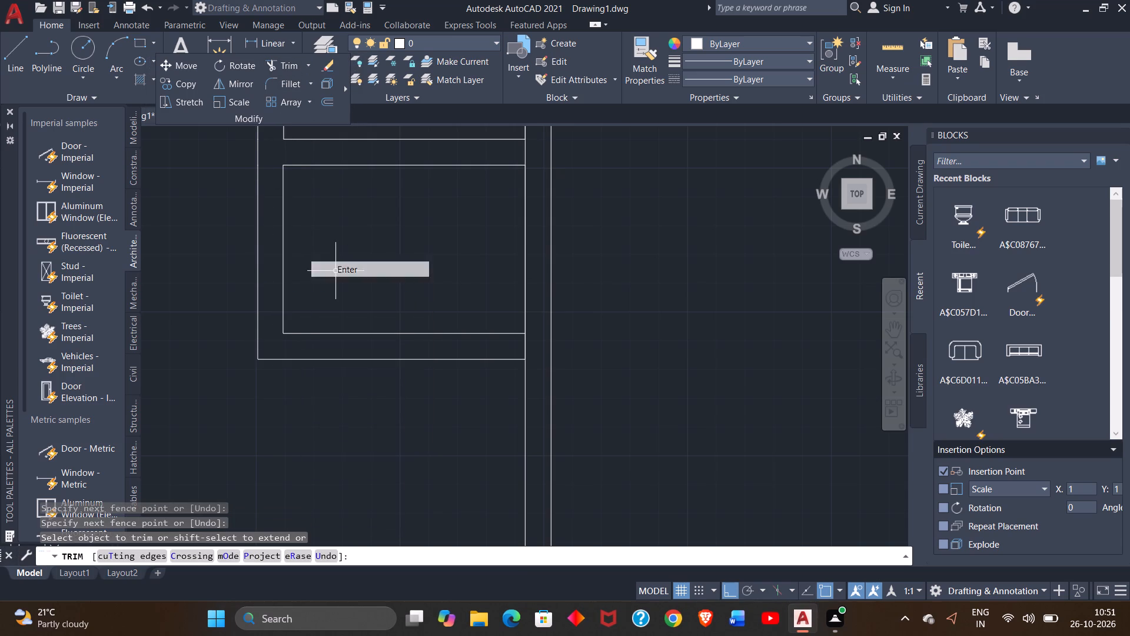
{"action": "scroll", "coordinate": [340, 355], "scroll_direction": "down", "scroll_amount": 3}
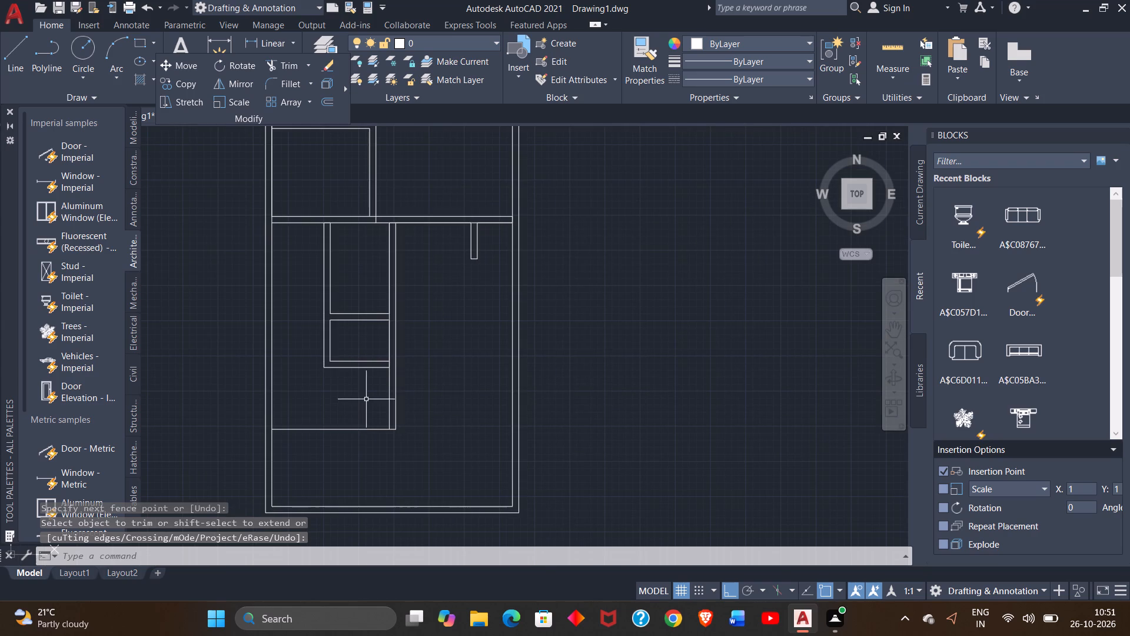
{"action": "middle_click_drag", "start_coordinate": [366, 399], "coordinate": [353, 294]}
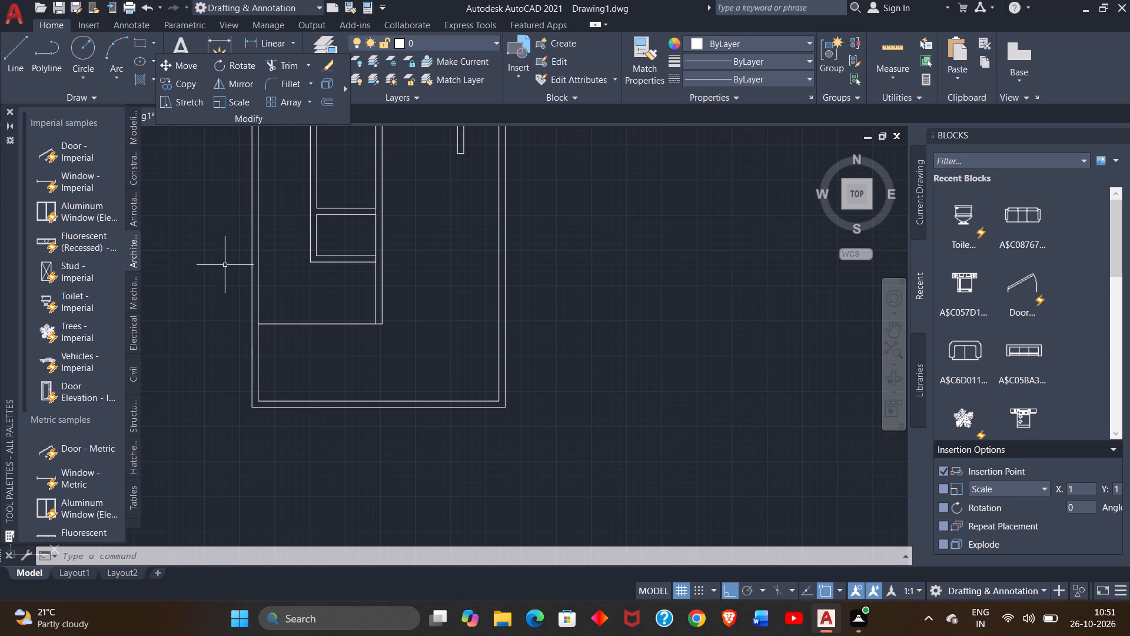
Draw a short line continuing the small lower room's outer south edge across its east wall to the wall's outer face.
{"action": "scroll", "coordinate": [364, 227], "scroll_direction": "up", "scroll_amount": 1}
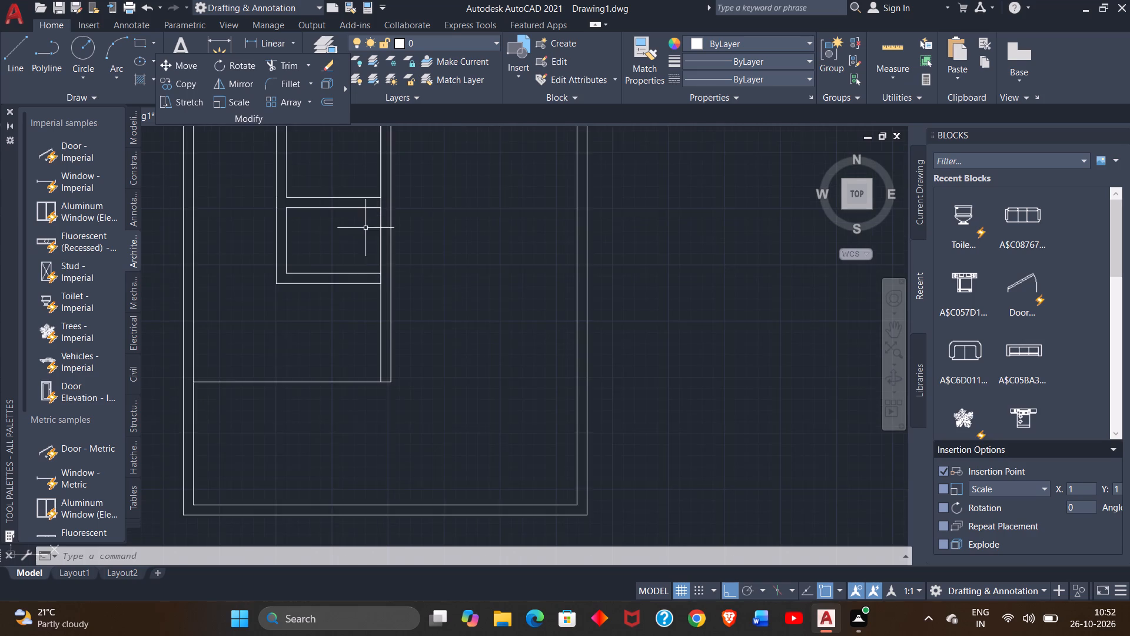
{"action": "scroll", "coordinate": [366, 228], "scroll_direction": "down", "scroll_amount": 2}
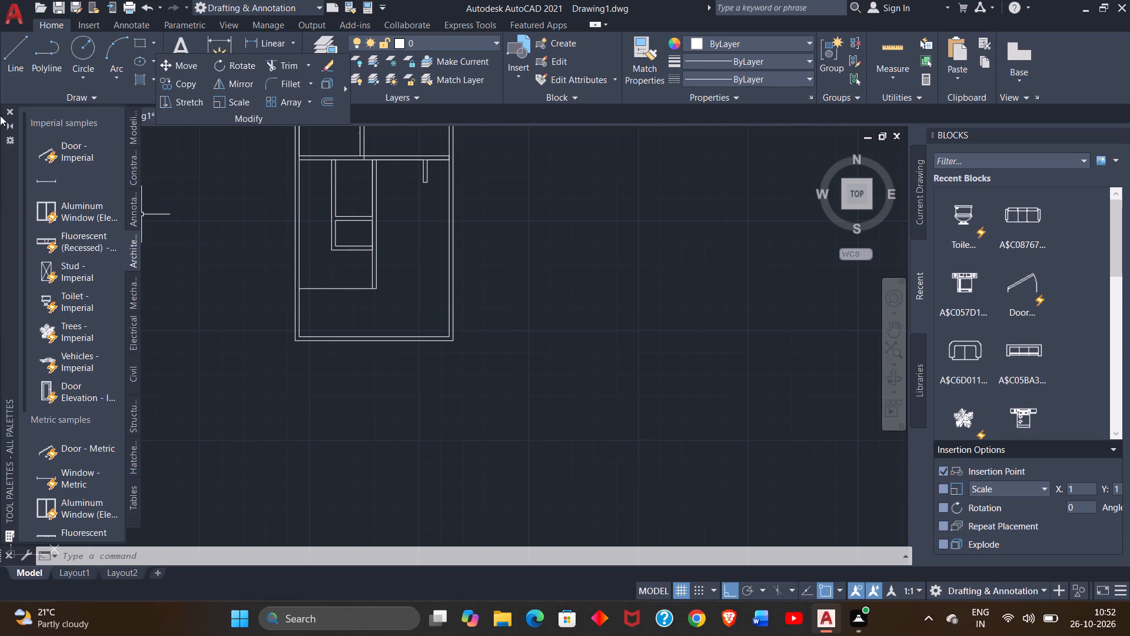
{"action": "scroll", "coordinate": [392, 267], "scroll_direction": "up", "scroll_amount": 3}
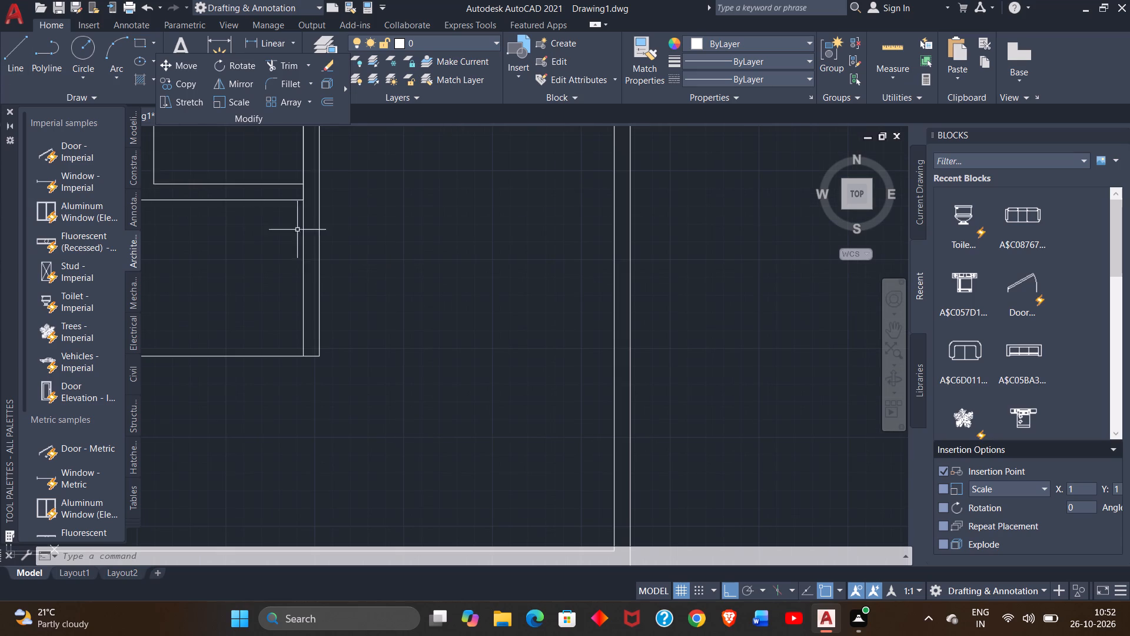
{"action": "left_click", "coordinate": [16, 71]}
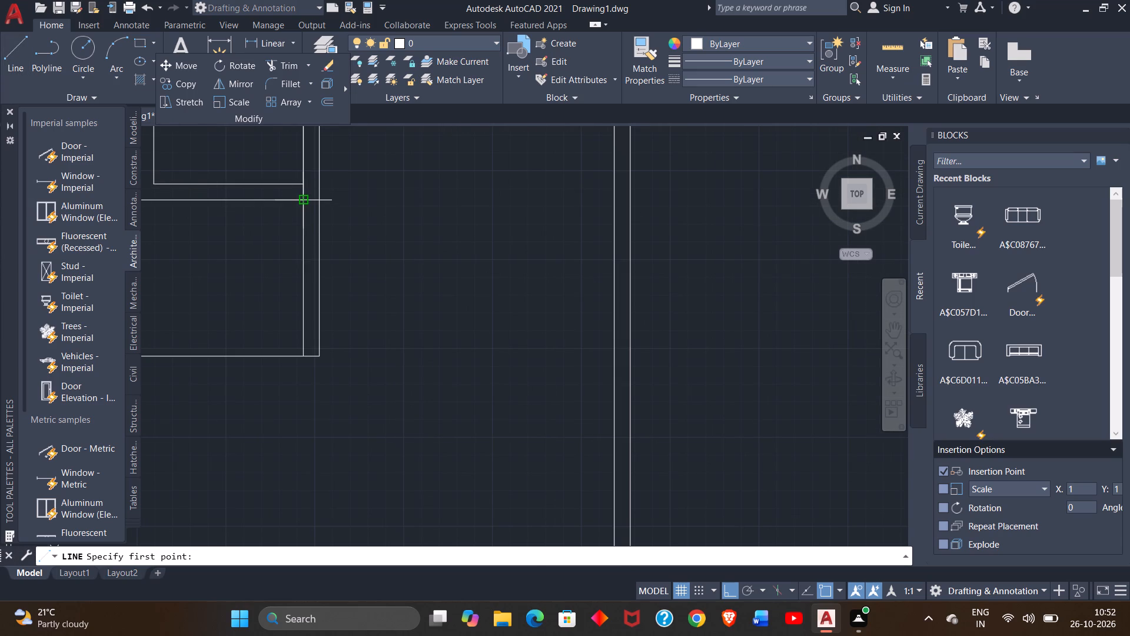
{"action": "double_click", "coordinate": [303, 200]}
{"action": "left_click", "coordinate": [322, 200]}
{"action": "right_click", "coordinate": [340, 195]}
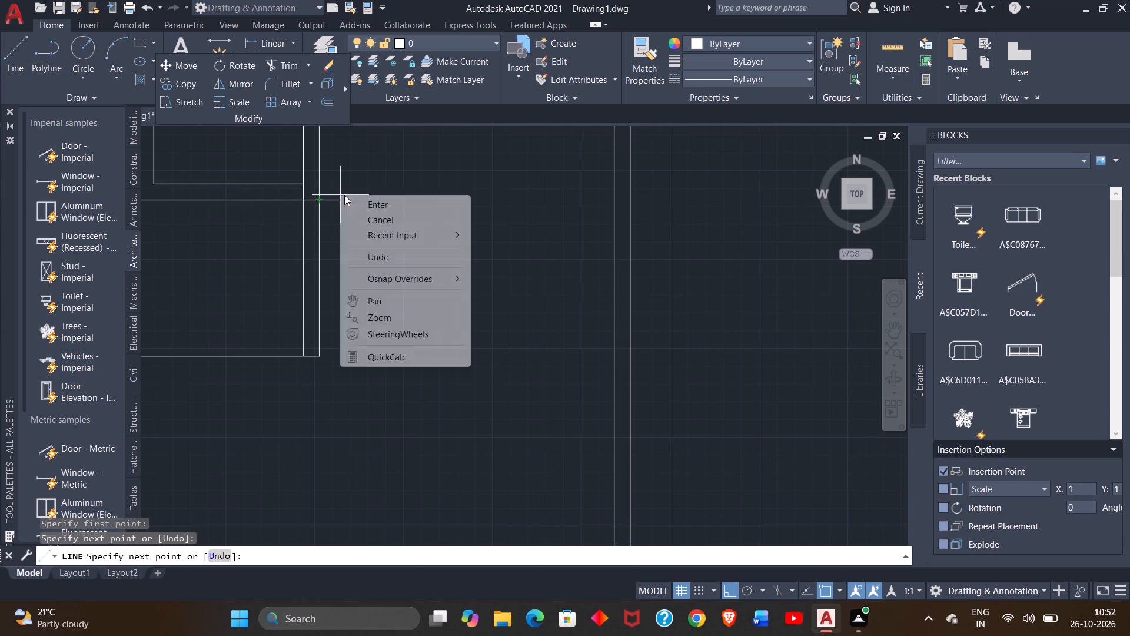
{"action": "left_click", "coordinate": [361, 204]}
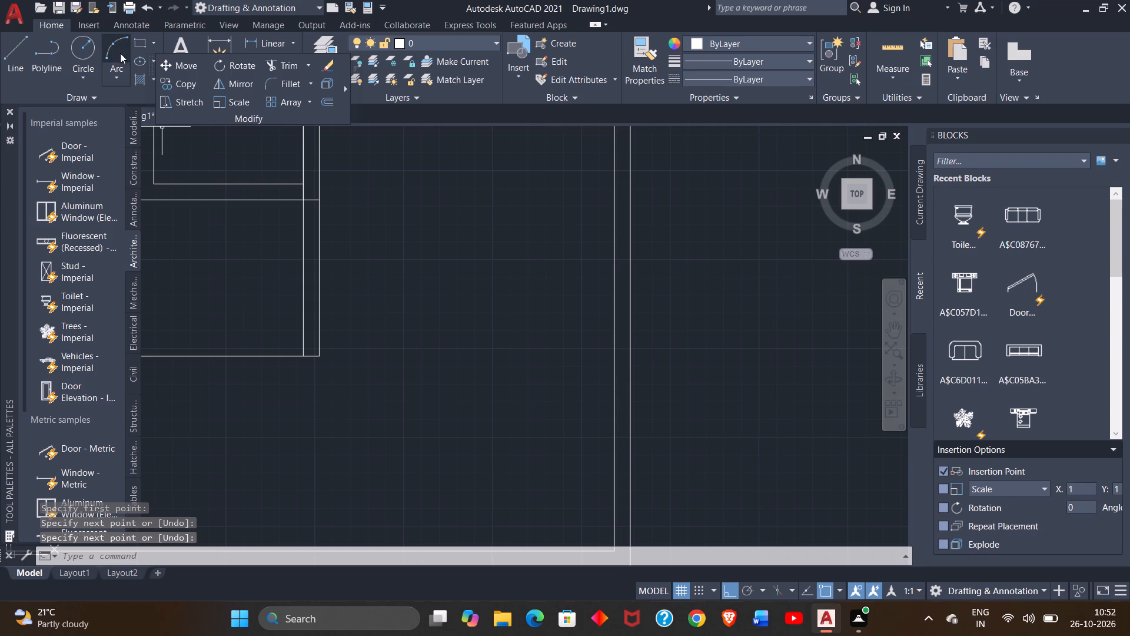
Trim the two east wall lines below the small lower room and the long horizontal line running to the outer west wall.
{"action": "left_click", "coordinate": [281, 62]}
{"action": "left_click_drag", "start_coordinate": [337, 233], "coordinate": [307, 237]}
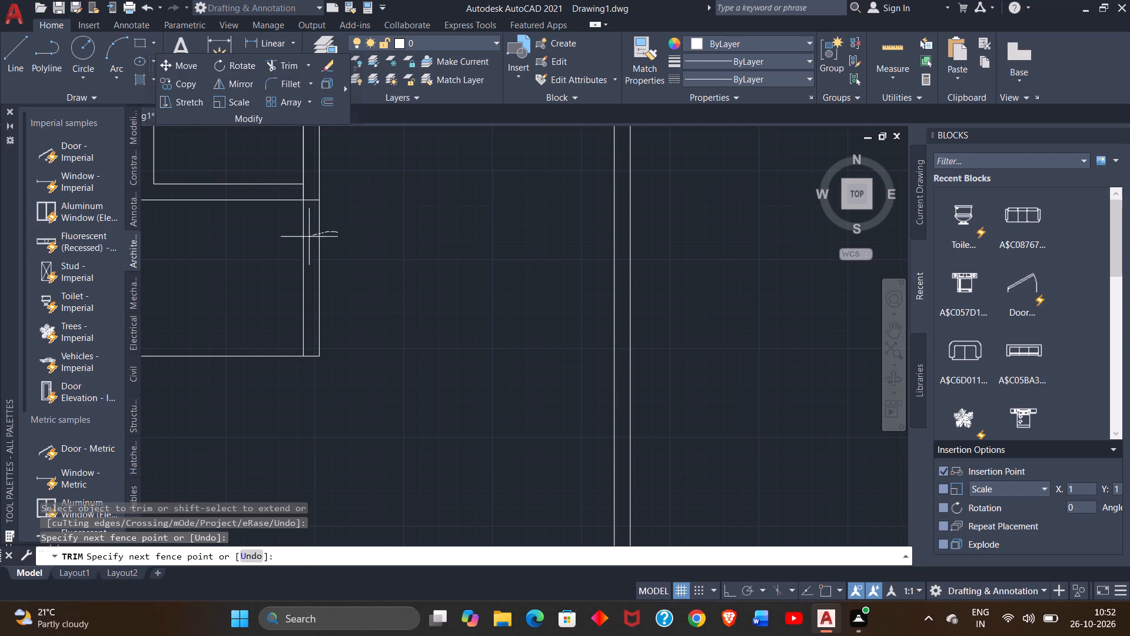
{"action": "left_click_drag", "start_coordinate": [307, 237], "coordinate": [293, 238]}
{"action": "scroll", "coordinate": [317, 307], "scroll_direction": "down", "scroll_amount": 2}
{"action": "left_click_drag", "start_coordinate": [282, 305], "coordinate": [274, 357]}
{"action": "right_click", "coordinate": [282, 301]}
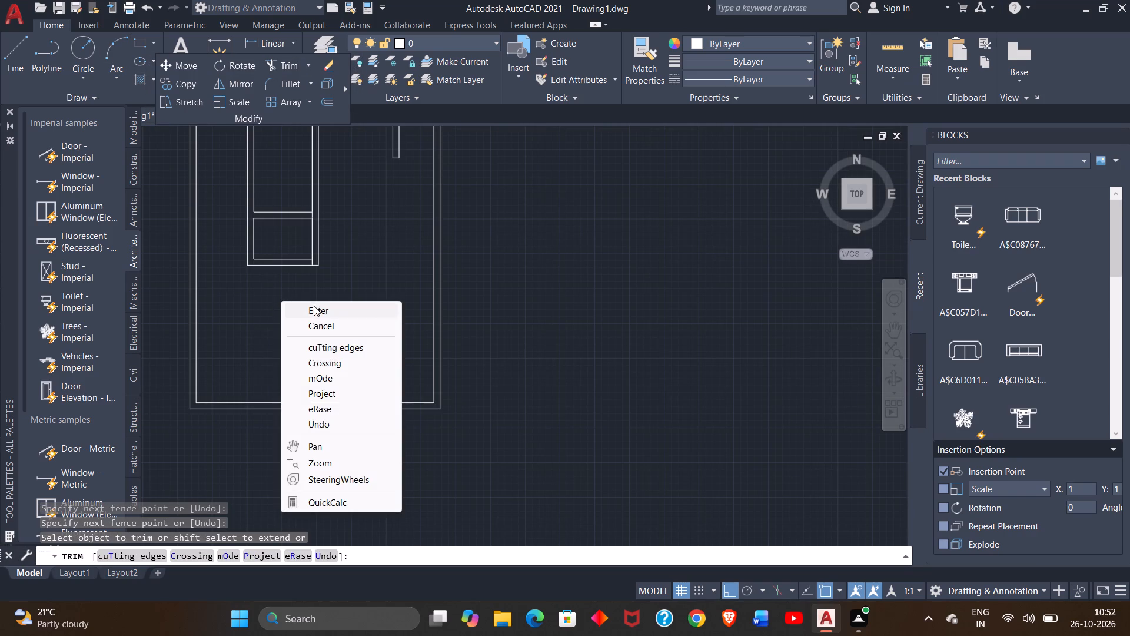
{"action": "left_click", "coordinate": [314, 307]}
Draw a line 10" east from the small lower room's outer southwest corner and end it.
{"action": "scroll", "coordinate": [315, 295], "scroll_direction": "down", "scroll_amount": 2}
{"action": "middle_click_drag", "start_coordinate": [315, 293], "coordinate": [325, 313]}
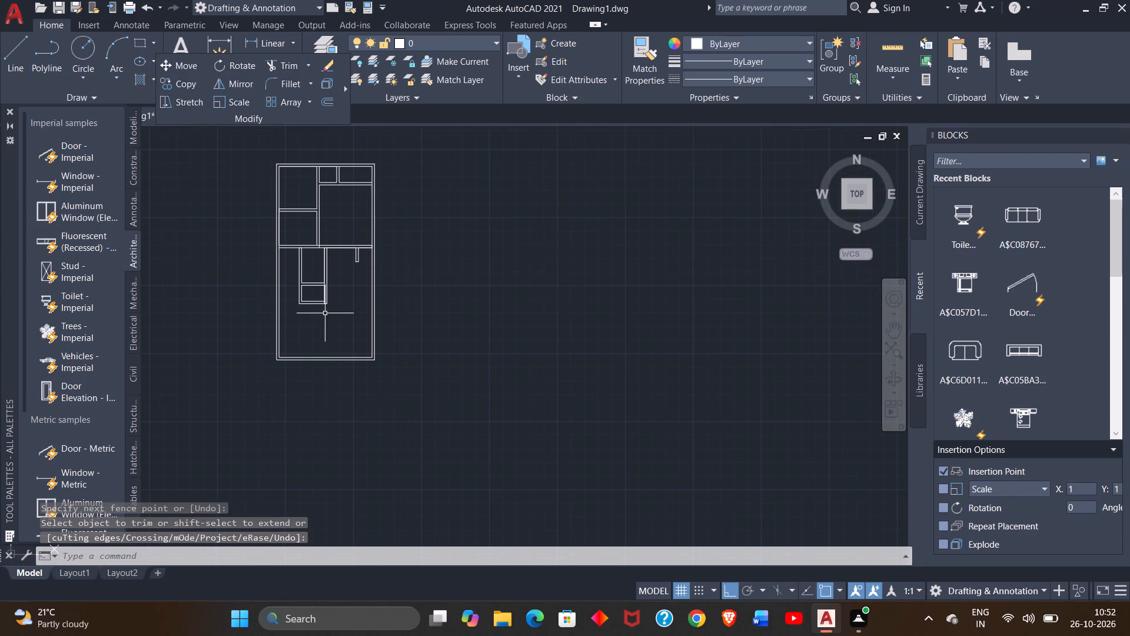
{"action": "left_click", "coordinate": [16, 61]}
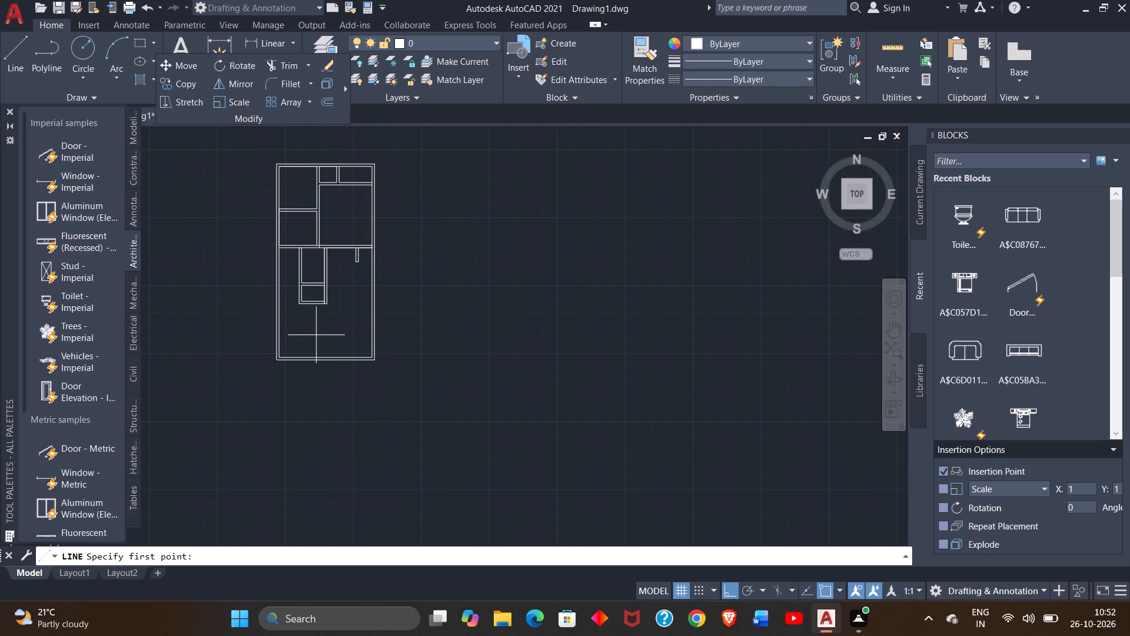
{"action": "scroll", "coordinate": [316, 335], "scroll_direction": "up", "scroll_amount": 2}
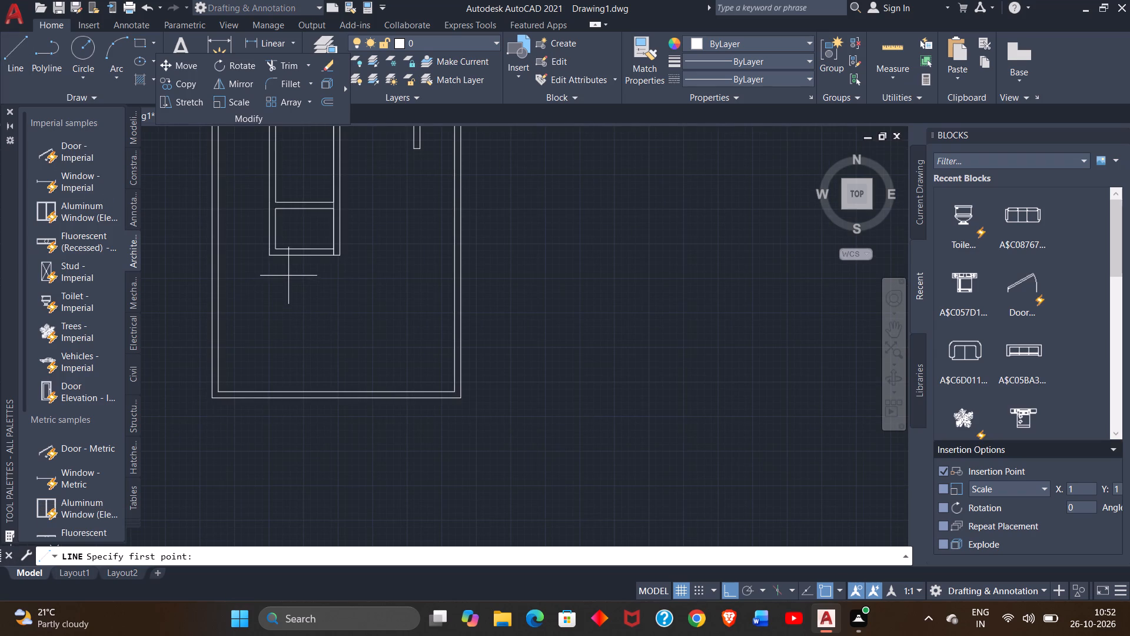
{"action": "scroll", "coordinate": [290, 273], "scroll_direction": "up", "scroll_amount": 1}
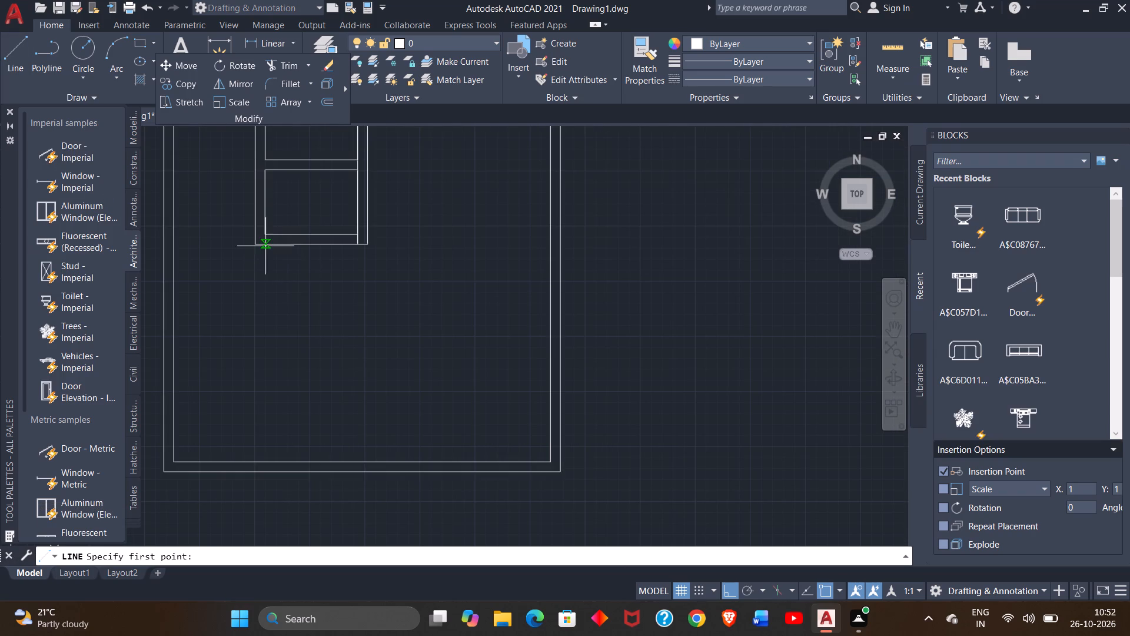
{"action": "left_click", "coordinate": [257, 244]}
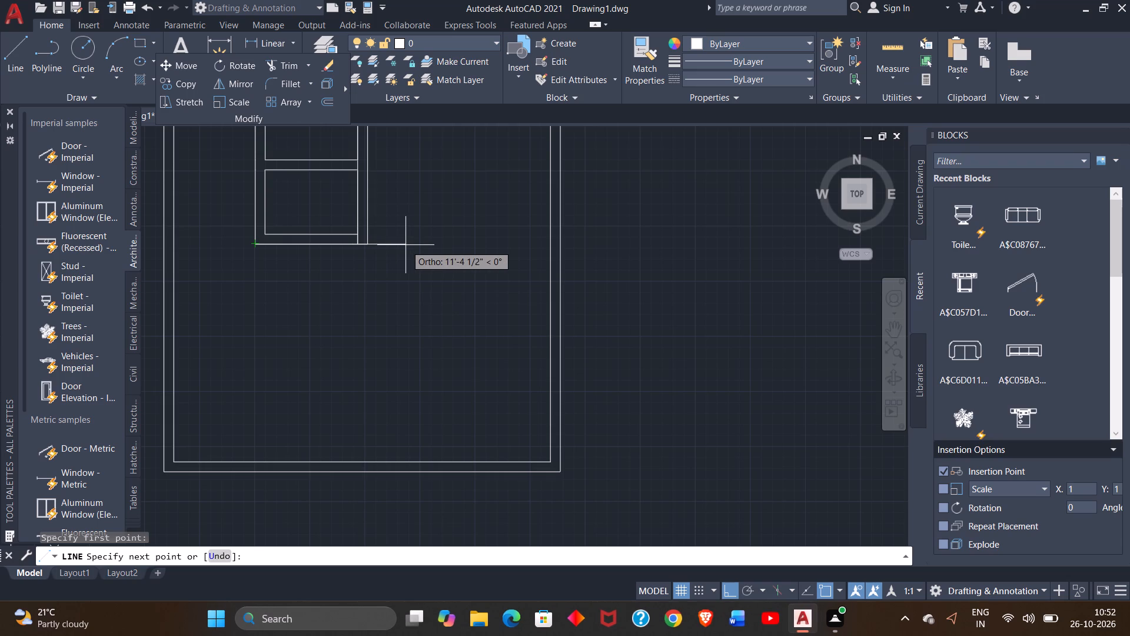
{"action": "type", "text": "10"}
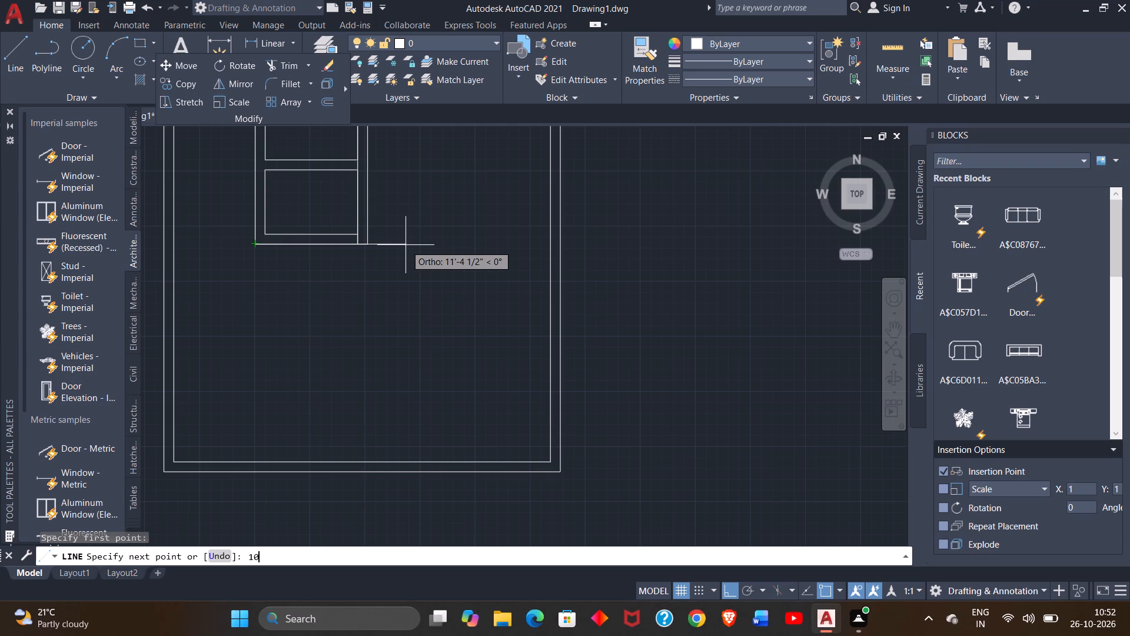
{"action": "scroll", "coordinate": [404, 244], "scroll_direction": "down", "scroll_amount": 2}
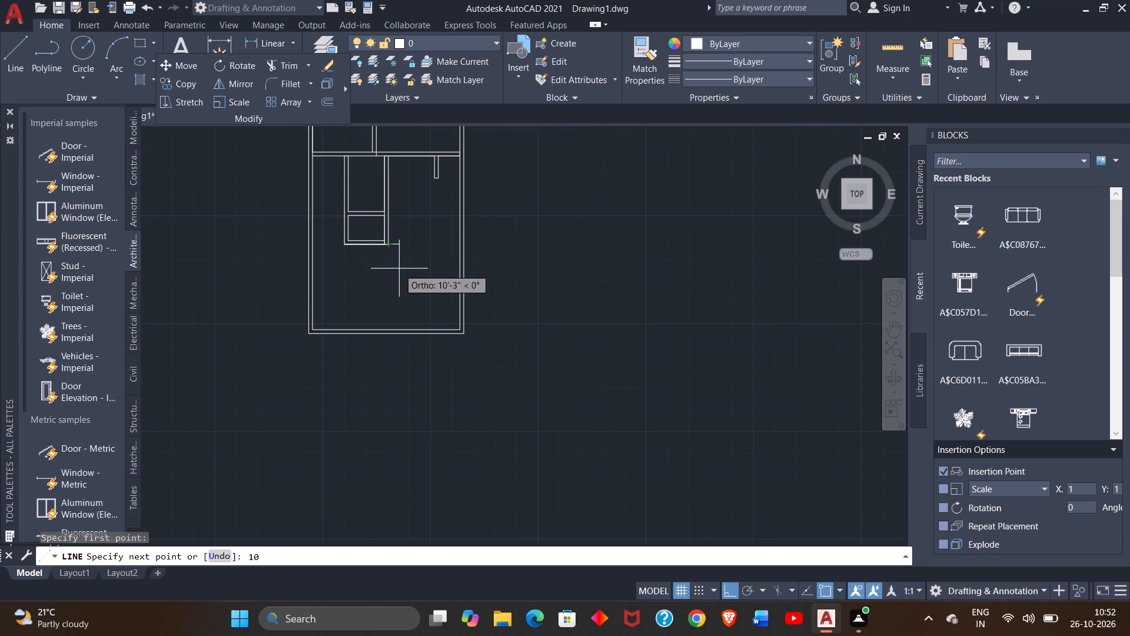
{"action": "right_click", "coordinate": [403, 269]}
{"action": "left_click", "coordinate": [429, 278]}
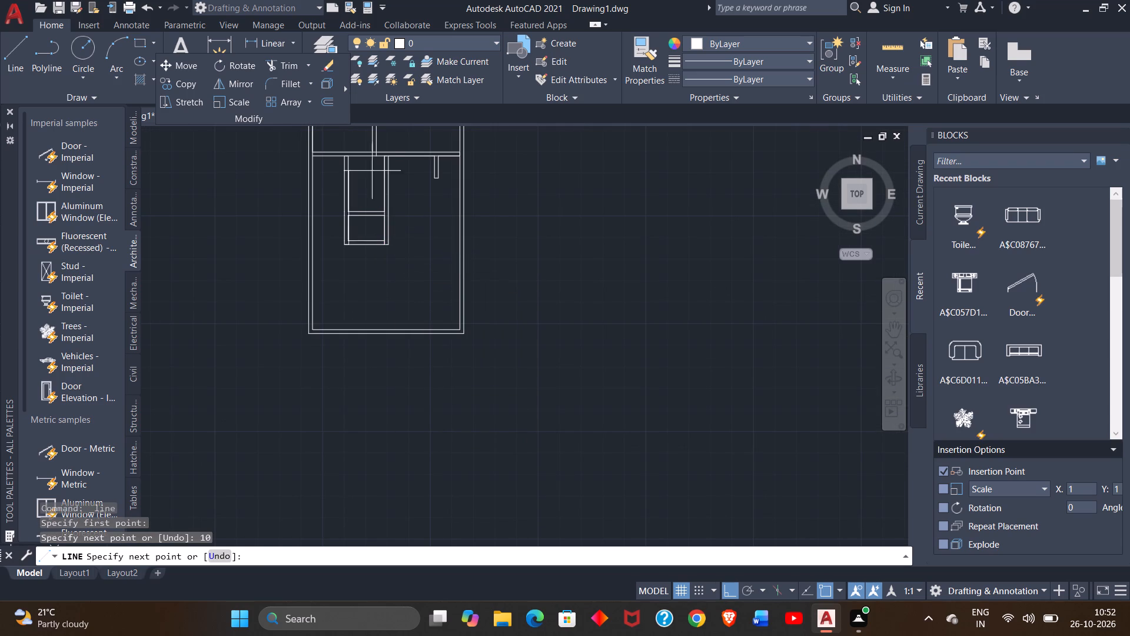
{"action": "middle_click_drag", "start_coordinate": [372, 180], "coordinate": [376, 260]}
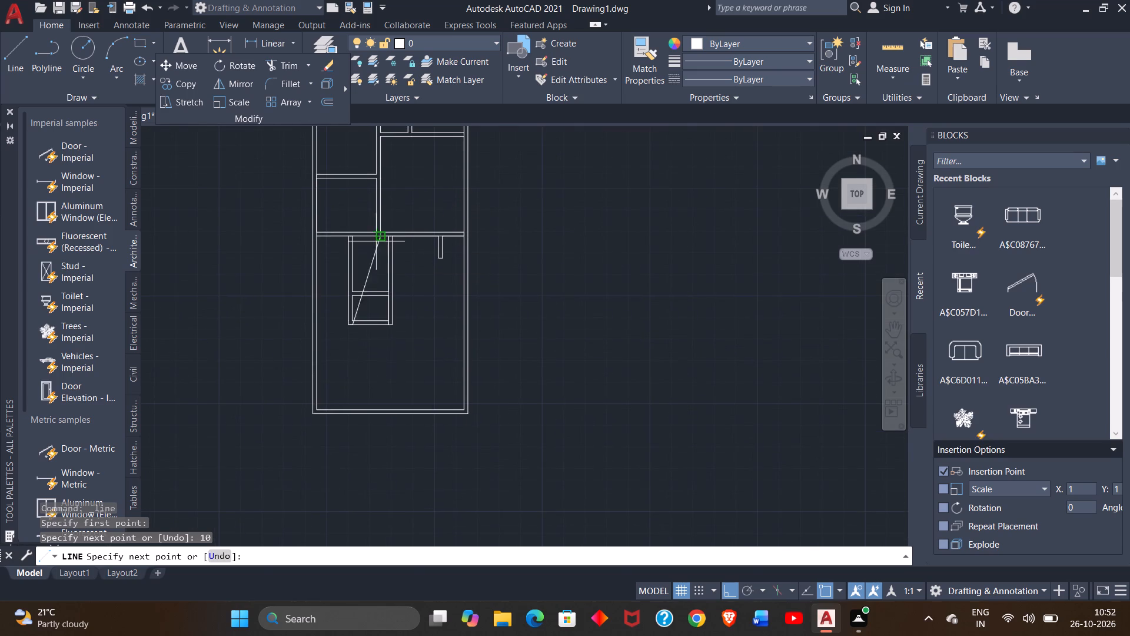
{"action": "right_click", "coordinate": [368, 356]}
{"action": "left_click", "coordinate": [400, 365]}
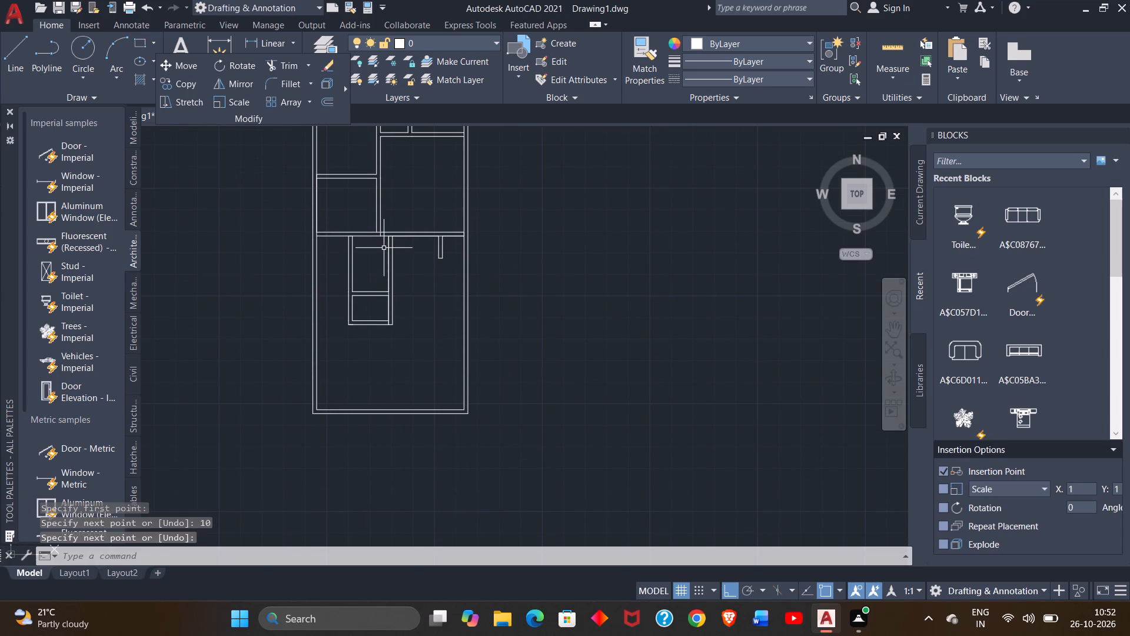
Dimension the gap between the outer west wall's inner face and the small rooms' west wall, just below the horizontal partition.
{"action": "middle_click_drag", "start_coordinate": [381, 247], "coordinate": [384, 306]}
{"action": "scroll", "coordinate": [321, 304], "scroll_direction": "up", "scroll_amount": 2}
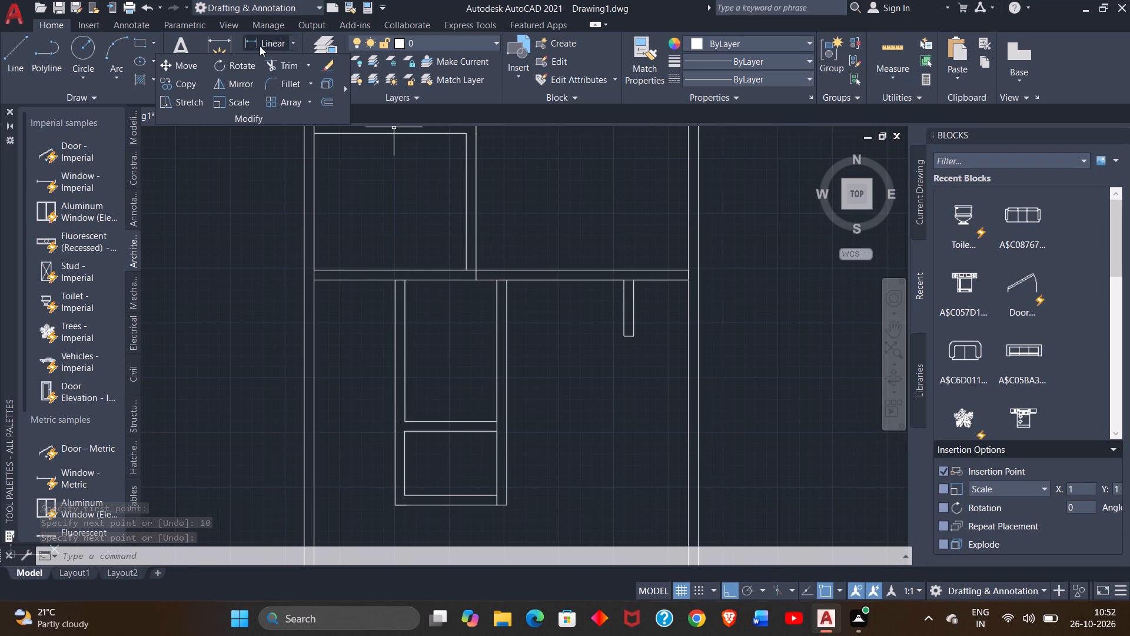
{"action": "left_click", "coordinate": [229, 40]}
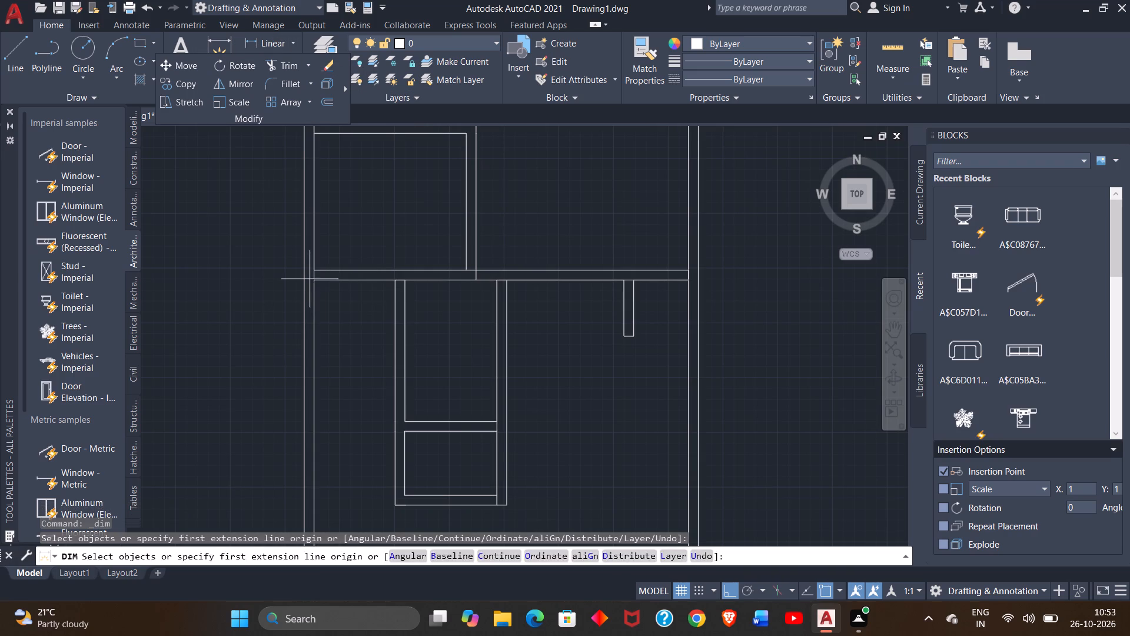
{"action": "left_click", "coordinate": [315, 280]}
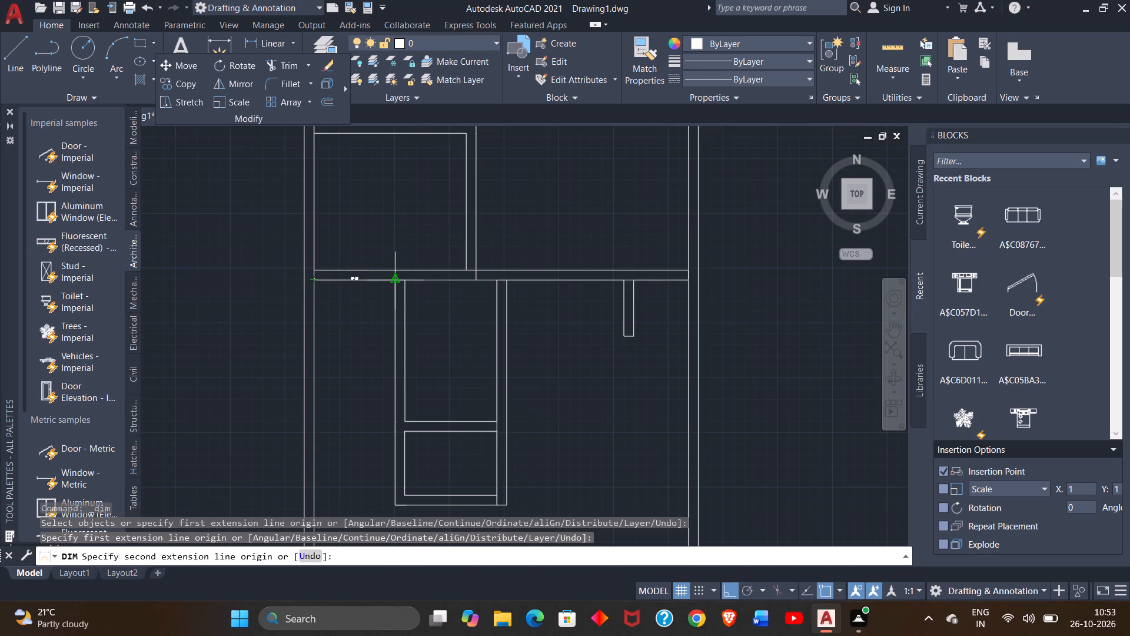
{"action": "left_click", "coordinate": [391, 279]}
{"action": "left_click", "coordinate": [391, 292]}
{"action": "scroll", "coordinate": [361, 282], "scroll_direction": "up", "scroll_amount": 3}
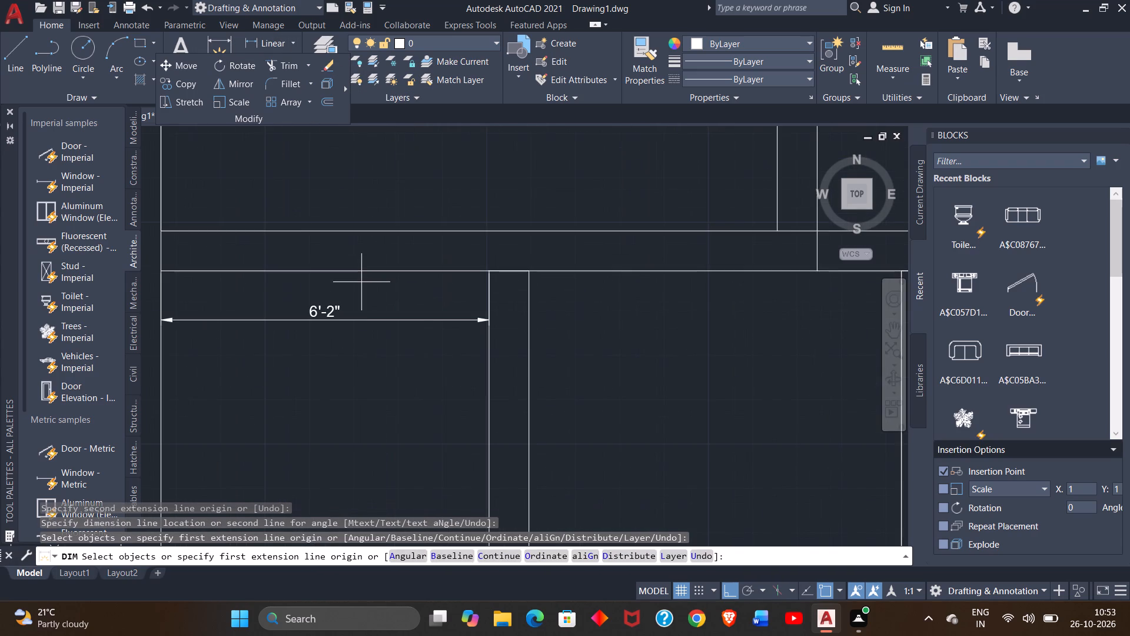
{"action": "right_click", "coordinate": [370, 295]}
{"action": "left_click", "coordinate": [409, 304]}
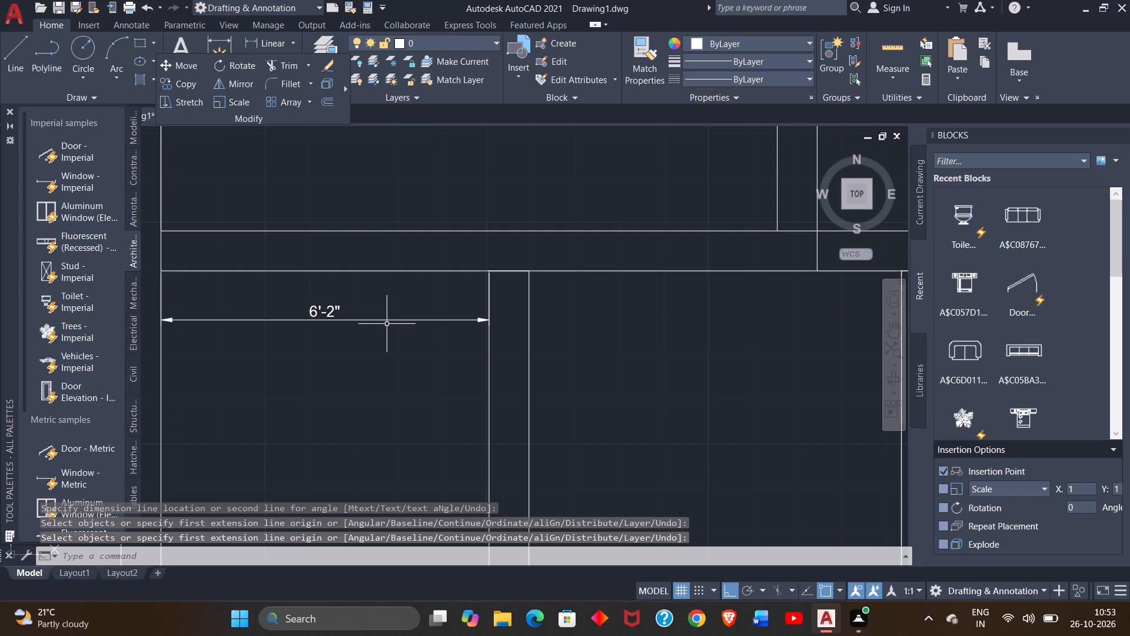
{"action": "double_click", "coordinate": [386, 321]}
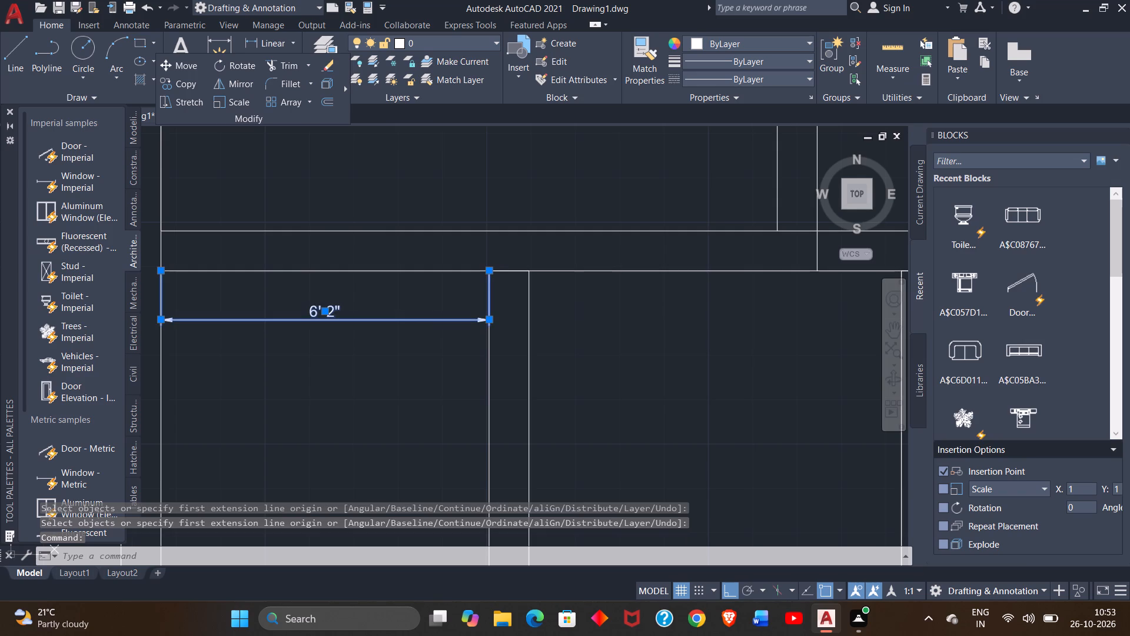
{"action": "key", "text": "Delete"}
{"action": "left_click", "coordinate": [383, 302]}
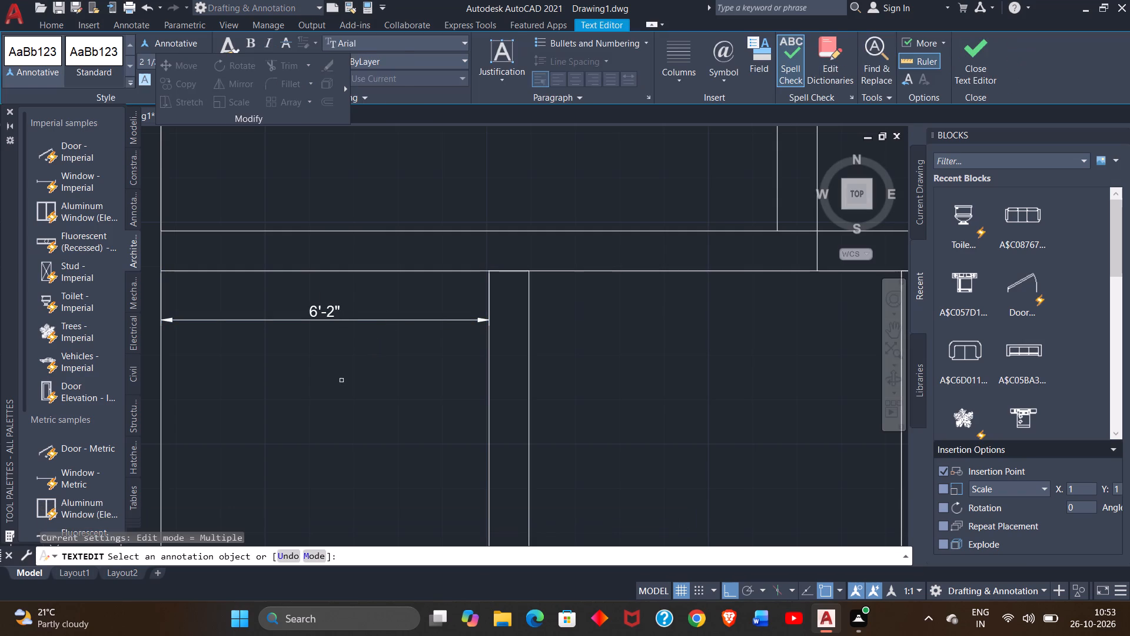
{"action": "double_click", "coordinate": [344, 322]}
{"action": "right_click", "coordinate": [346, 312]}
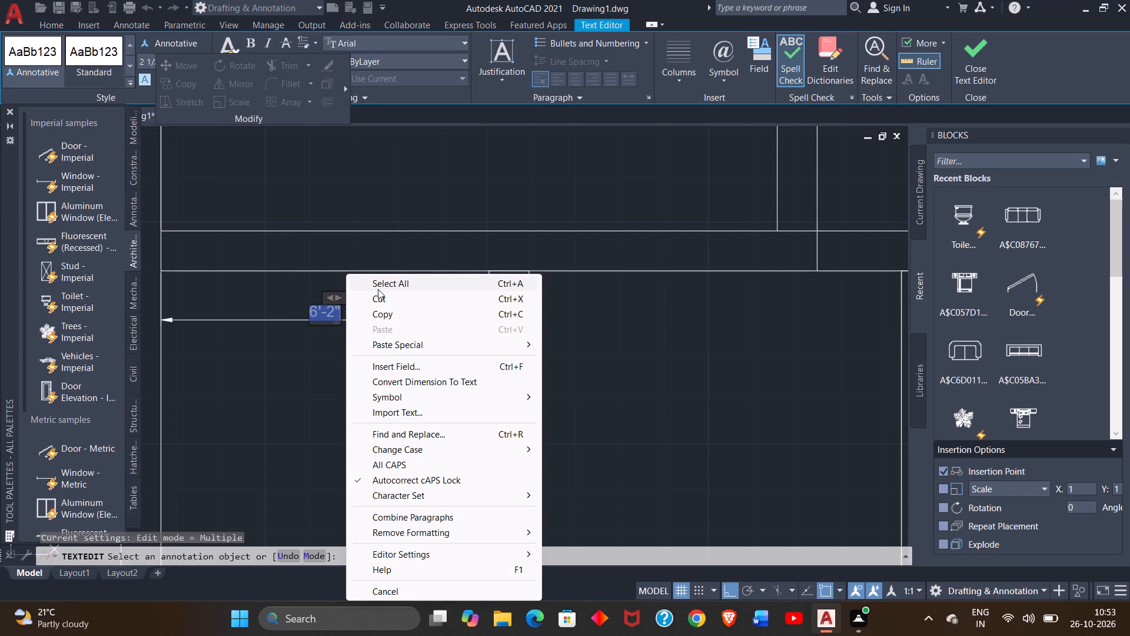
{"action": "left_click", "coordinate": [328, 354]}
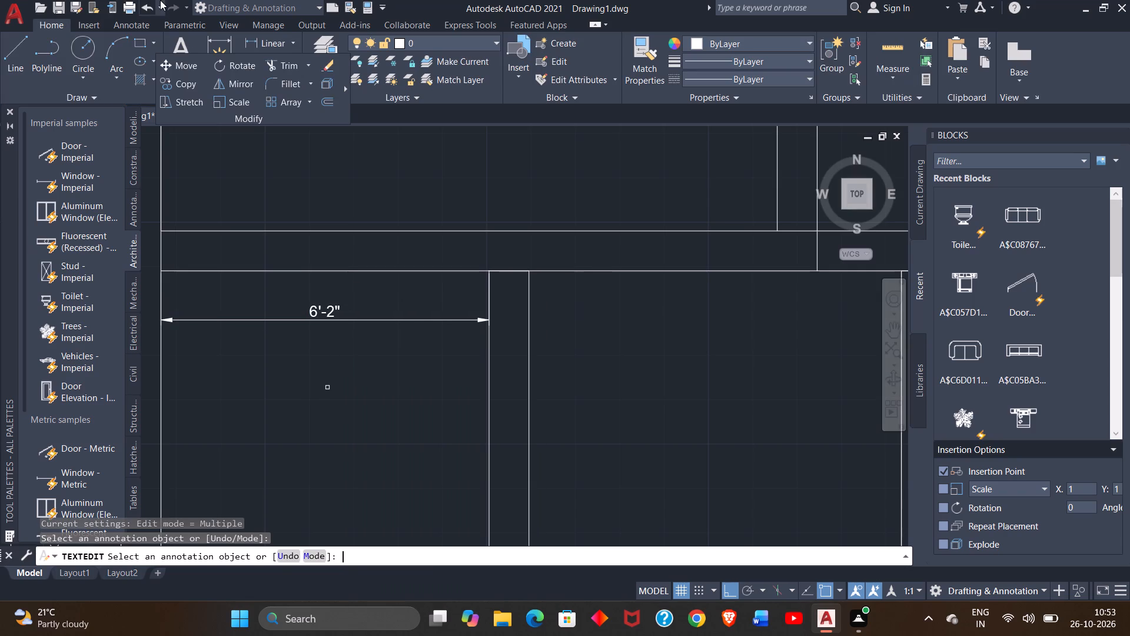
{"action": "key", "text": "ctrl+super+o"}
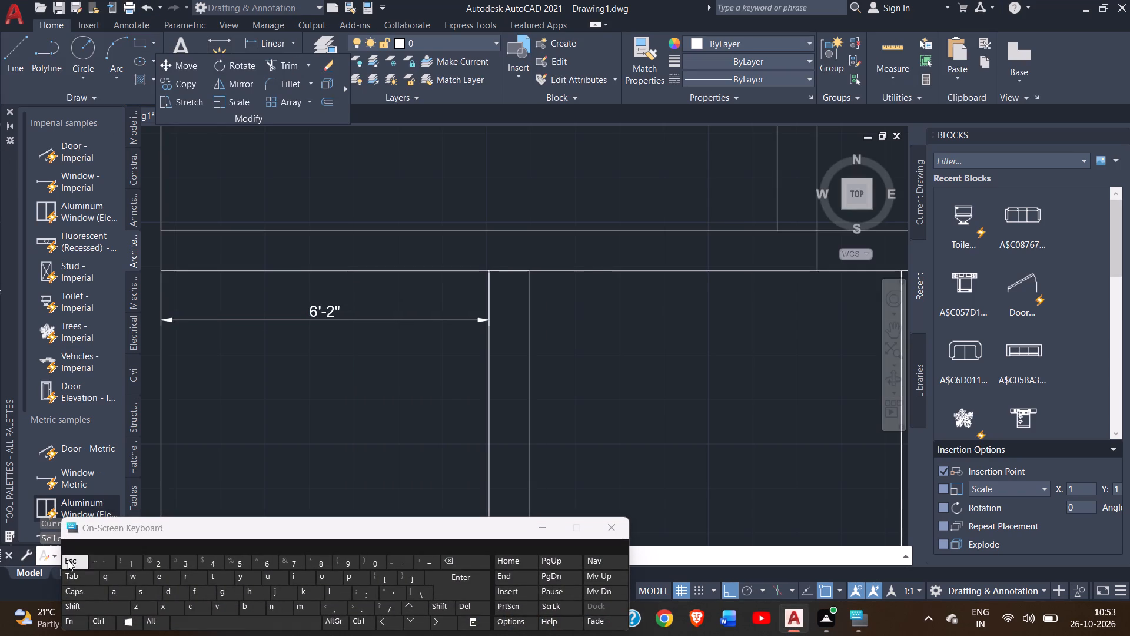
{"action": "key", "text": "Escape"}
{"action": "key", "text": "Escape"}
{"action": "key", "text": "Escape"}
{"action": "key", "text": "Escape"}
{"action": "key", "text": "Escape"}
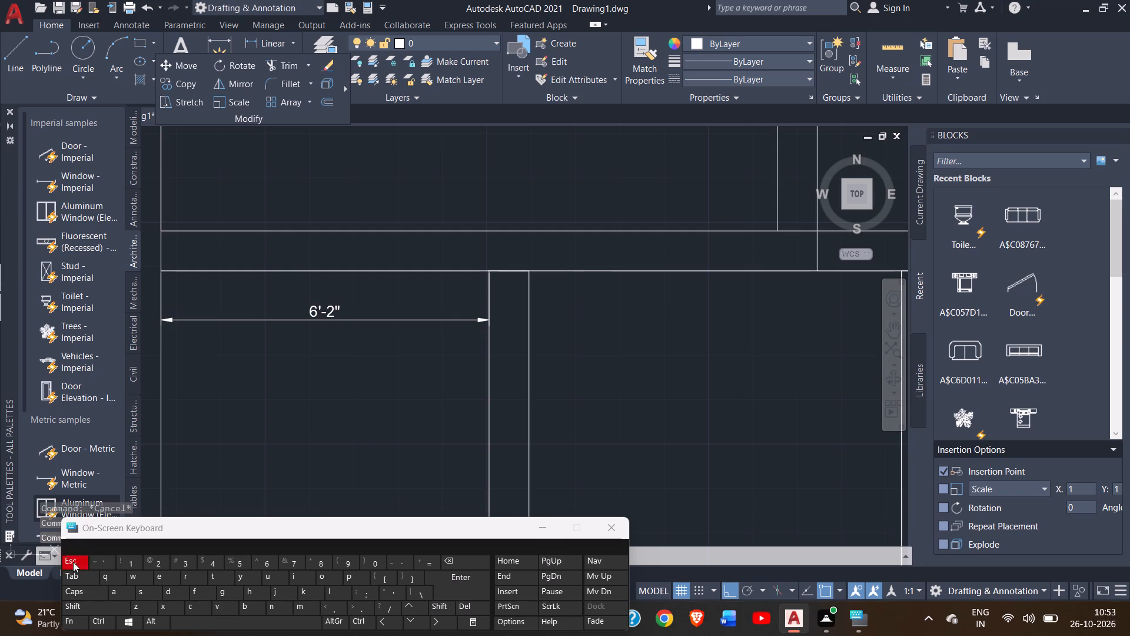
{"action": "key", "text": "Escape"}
Delete the dimension between the outer west wall and the small rooms' west wall.
{"action": "left_click", "coordinate": [266, 316]}
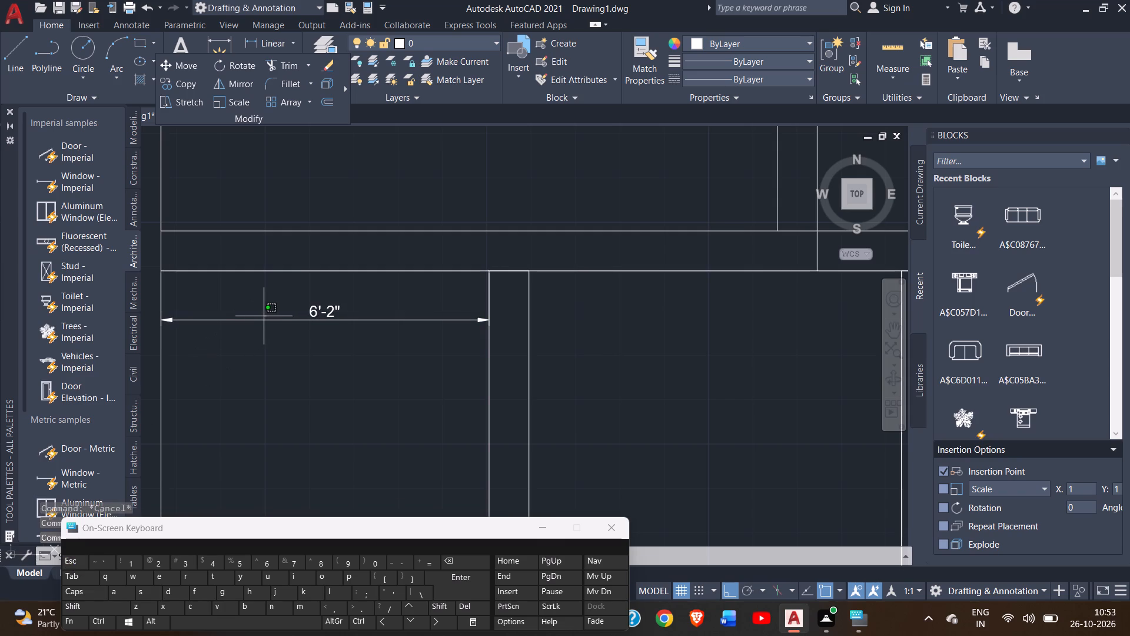
{"action": "left_click", "coordinate": [285, 319]}
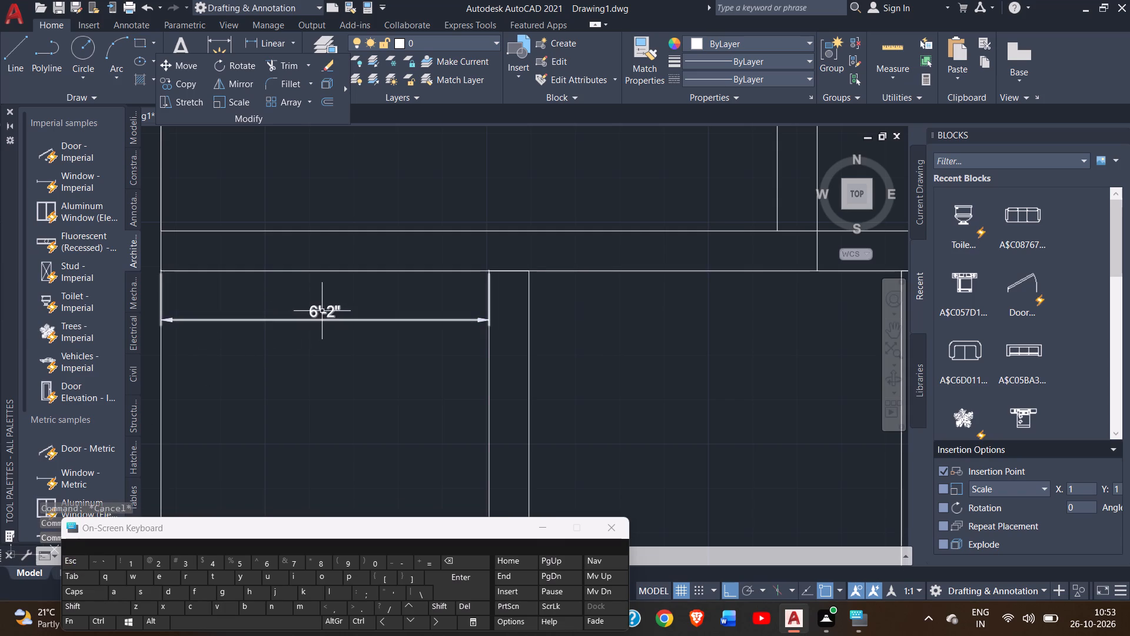
{"action": "left_click", "coordinate": [322, 311]}
{"action": "key", "text": "Delete"}
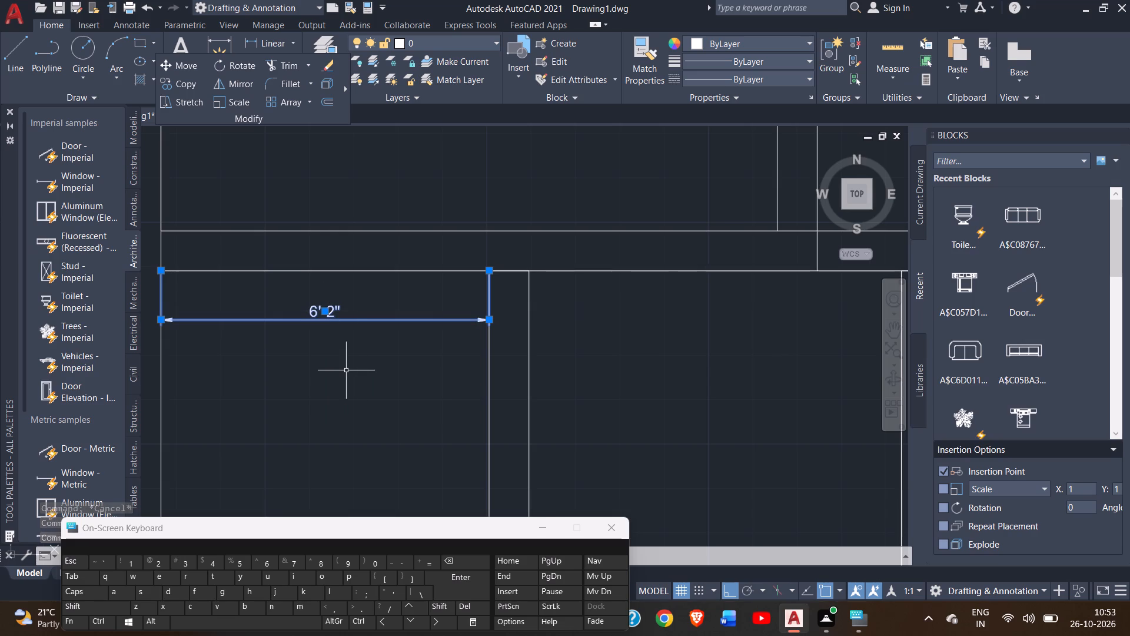
{"action": "key", "text": "Delete"}
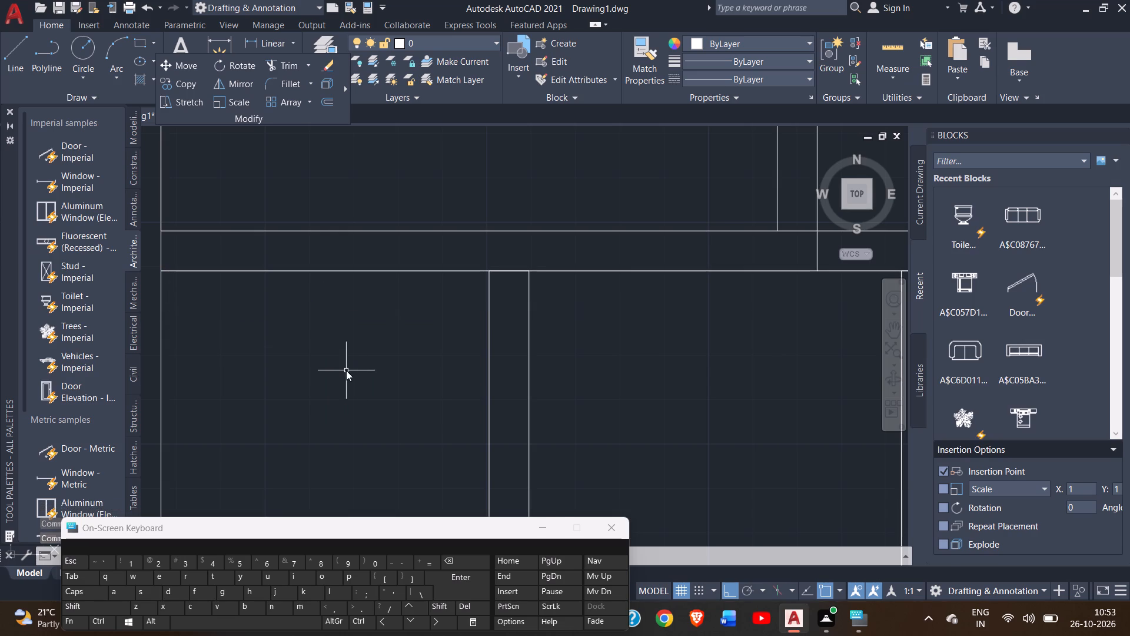
{"action": "scroll", "coordinate": [347, 374], "scroll_direction": "down", "scroll_amount": 2}
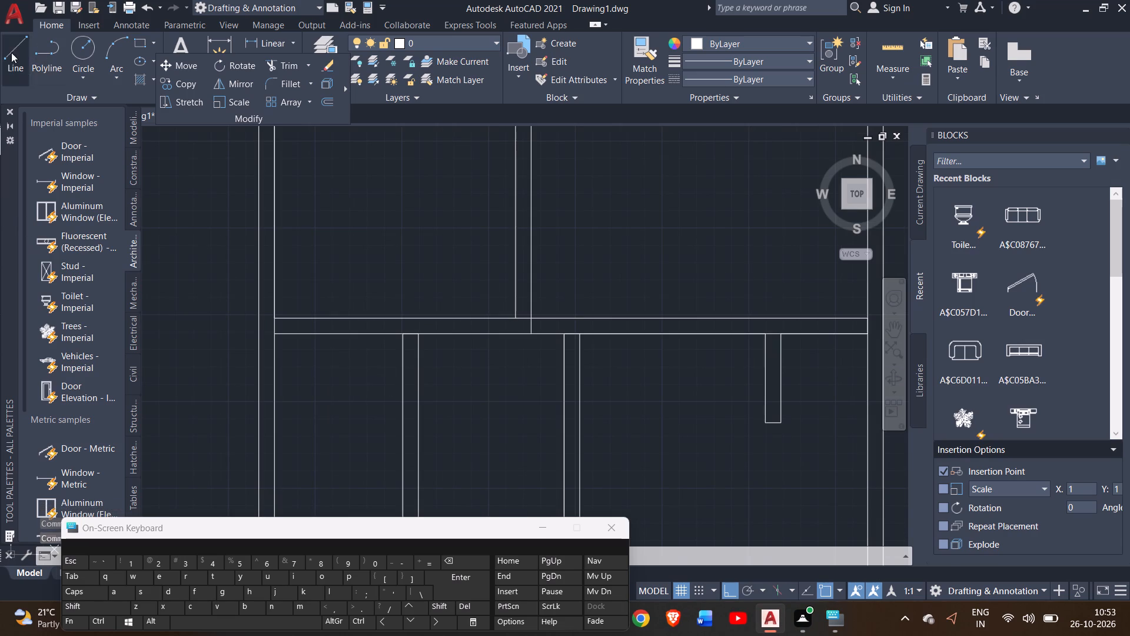
Draw lines from the small rooms' east wall inner top corner: 10'9" west along the partition, south to their outer south edge, east to their outer southwest corner.
{"action": "left_click", "coordinate": [11, 53]}
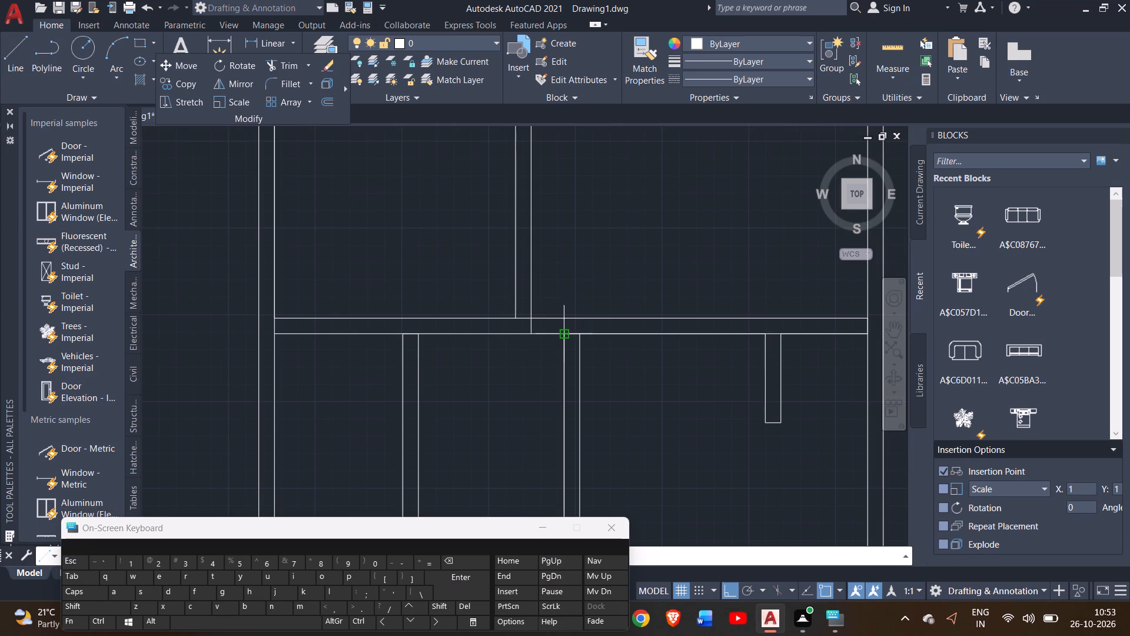
{"action": "double_click", "coordinate": [561, 335]}
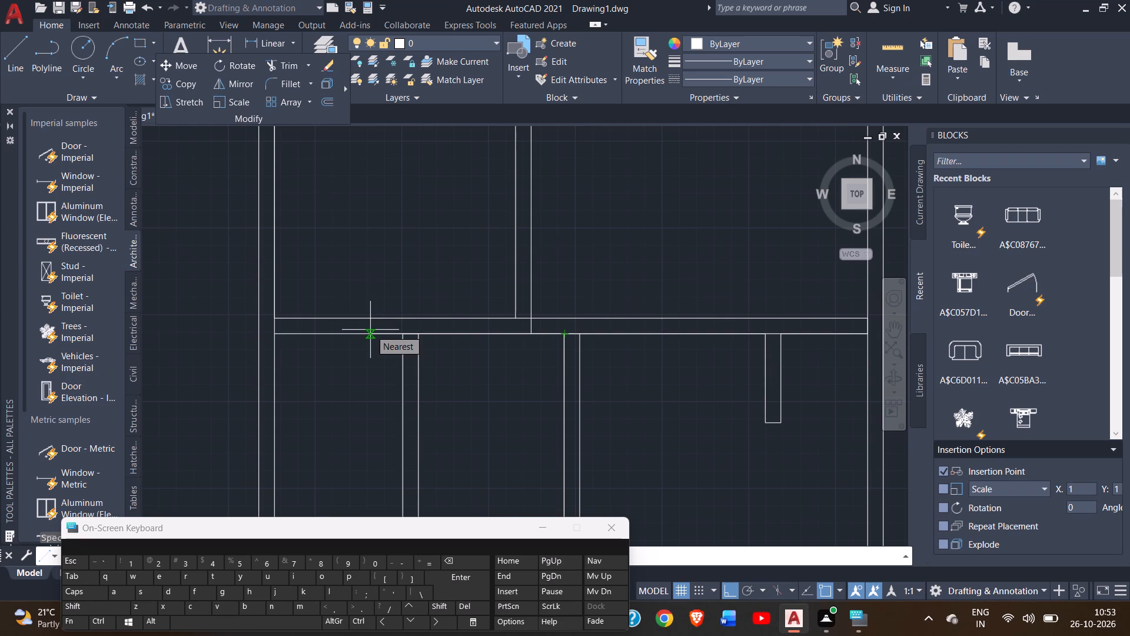
{"action": "type", "text": "10'"}
{"action": "key", "text": "9"}
{"action": "key", "text": "shift+quotedbl"}
{"action": "key", "text": "Return"}
{"action": "scroll", "coordinate": [377, 376], "scroll_direction": "down", "scroll_amount": 1}
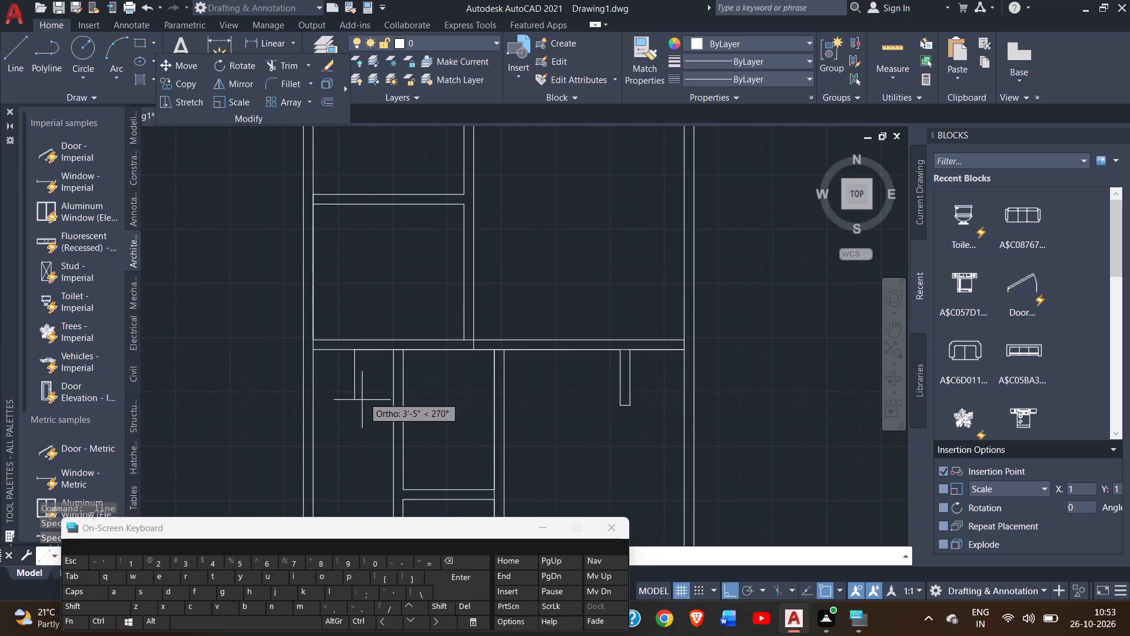
{"action": "middle_click_drag", "start_coordinate": [350, 400], "coordinate": [300, 250]}
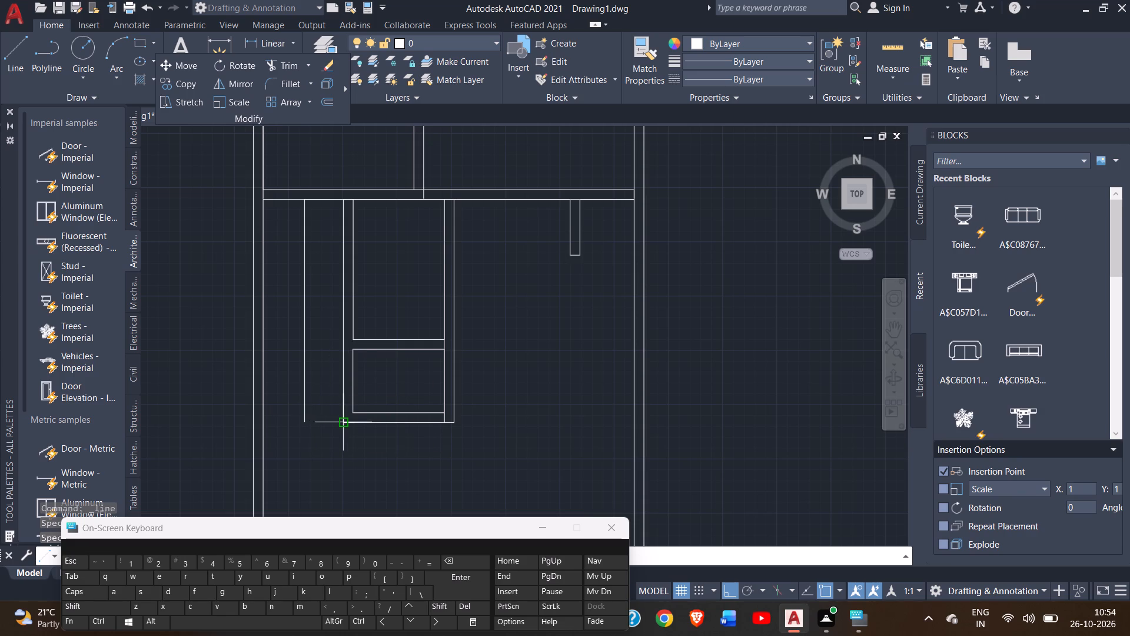
{"action": "left_click", "coordinate": [305, 422]}
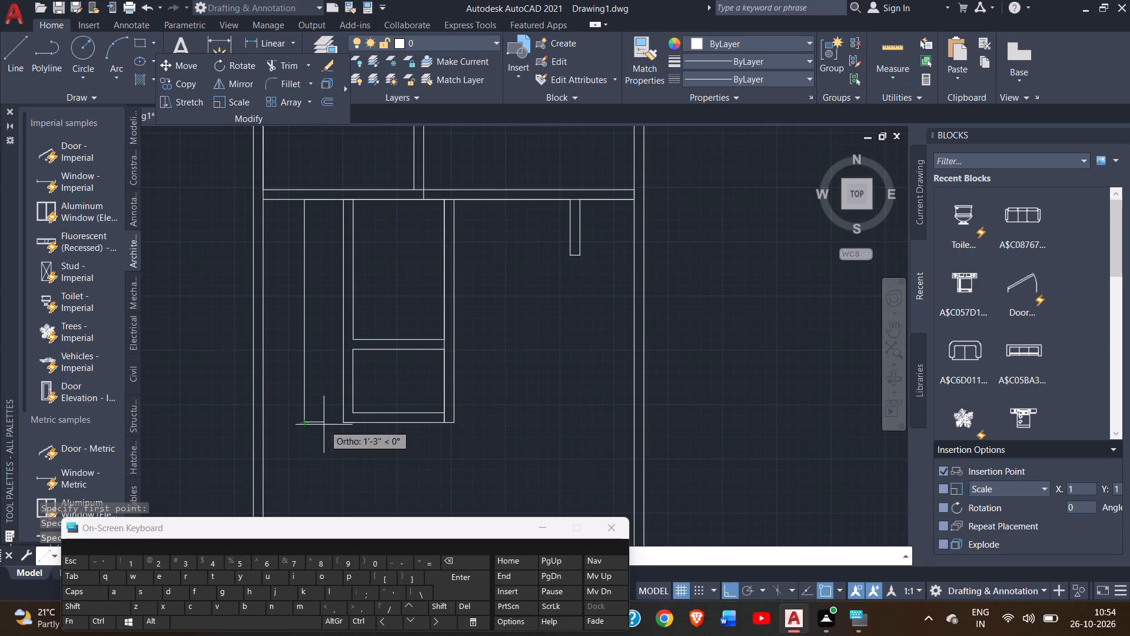
{"action": "left_click", "coordinate": [343, 423]}
{"action": "right_click", "coordinate": [350, 408]}
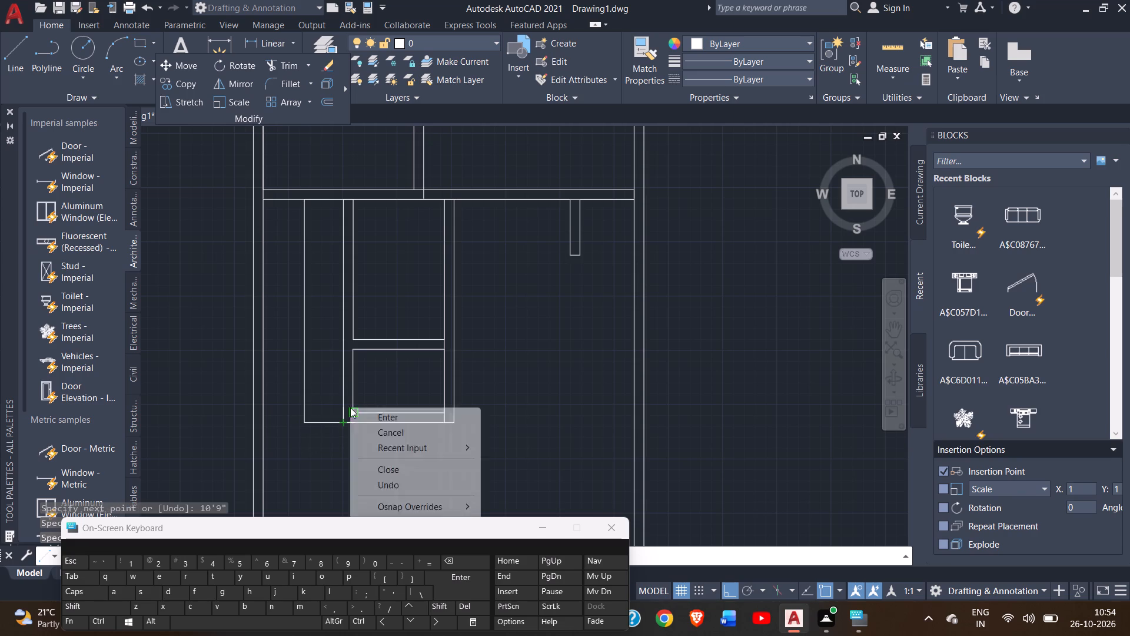
{"action": "left_click", "coordinate": [367, 410]}
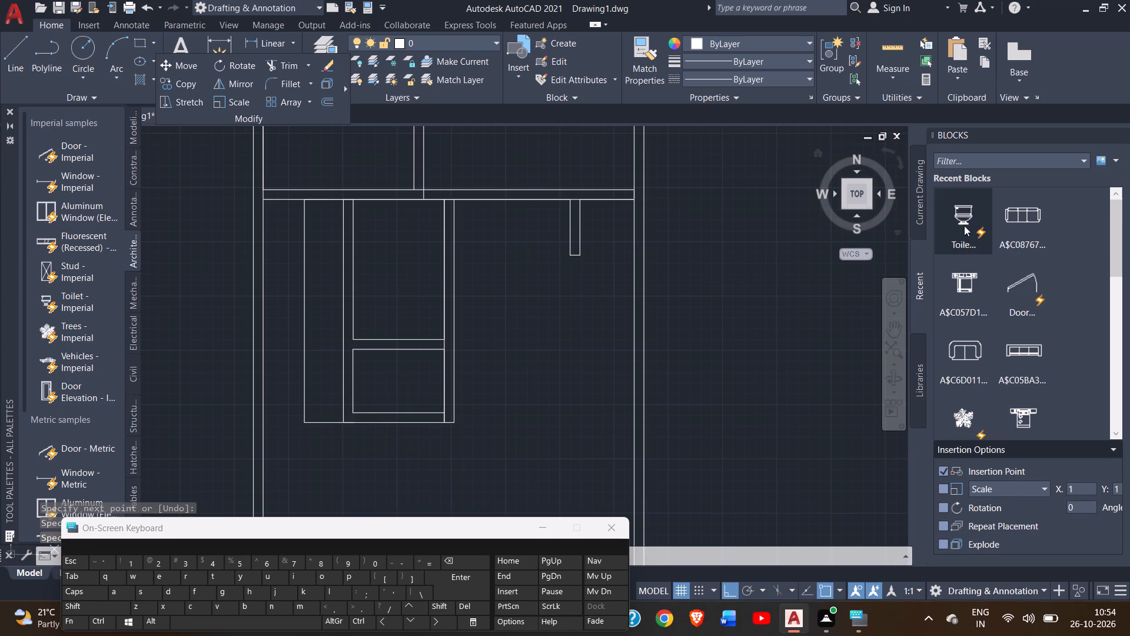
Draw the inner wall line from the small lower room's inner southwest corner to the new west line, 9" back east, and up to the horizontal partition.
{"action": "left_click", "coordinate": [22, 52]}
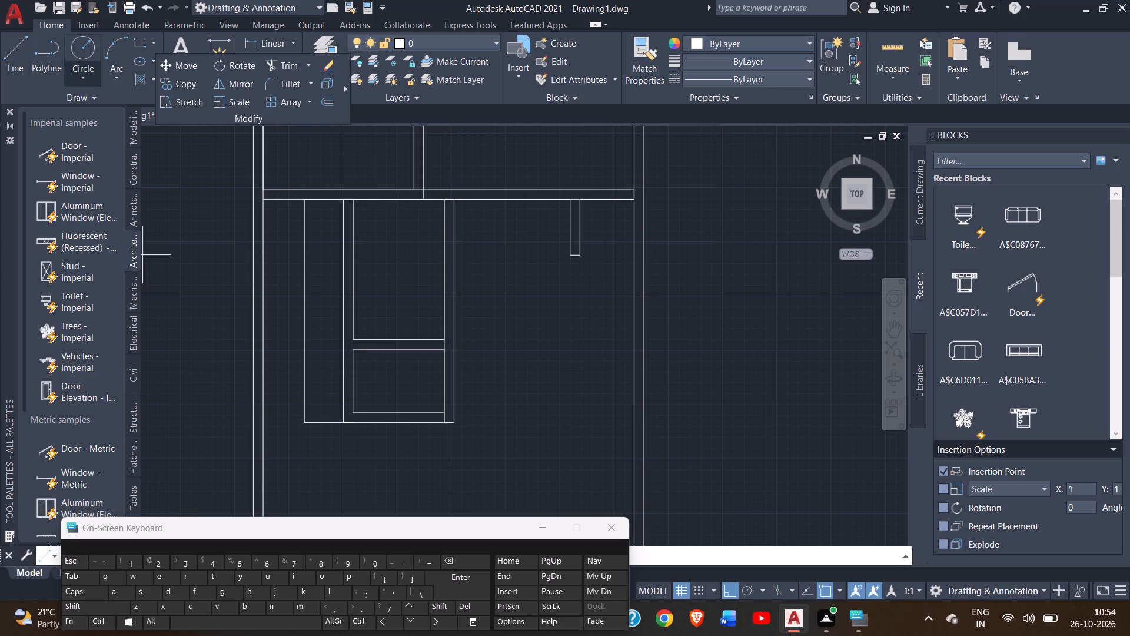
{"action": "left_click", "coordinate": [355, 410]}
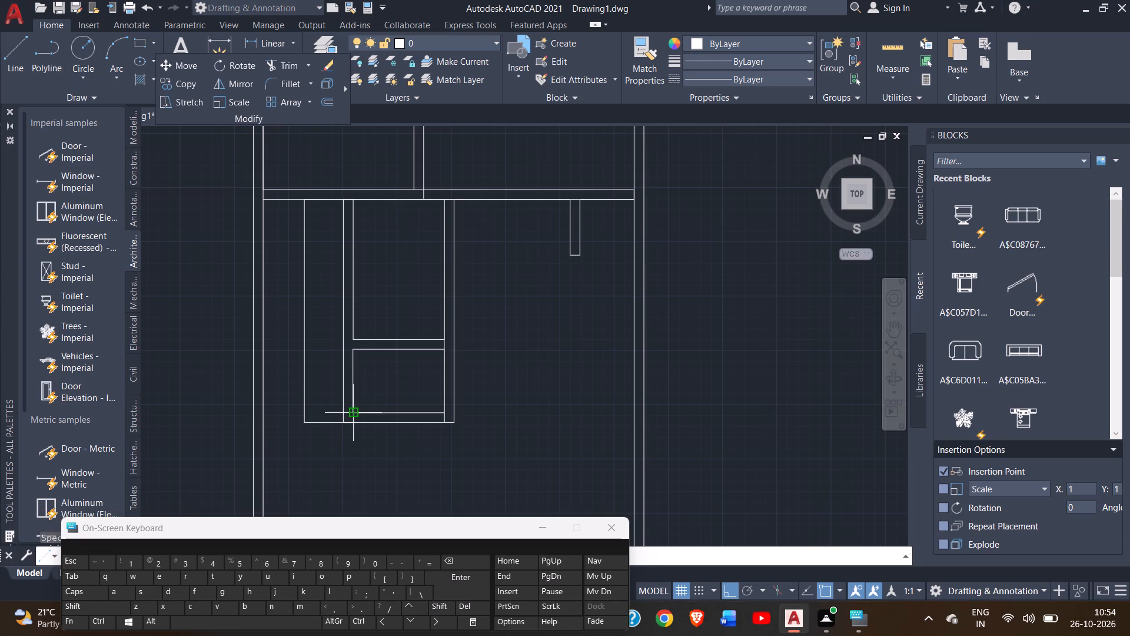
{"action": "left_click", "coordinate": [342, 410]}
{"action": "double_click", "coordinate": [302, 412]}
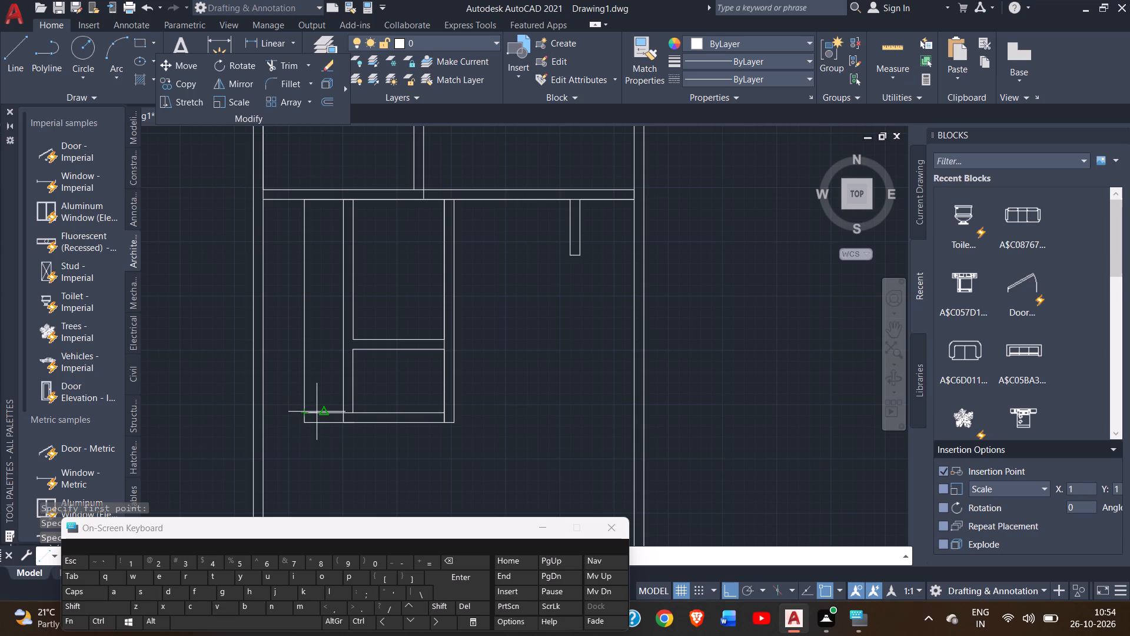
{"action": "key", "text": "9"}
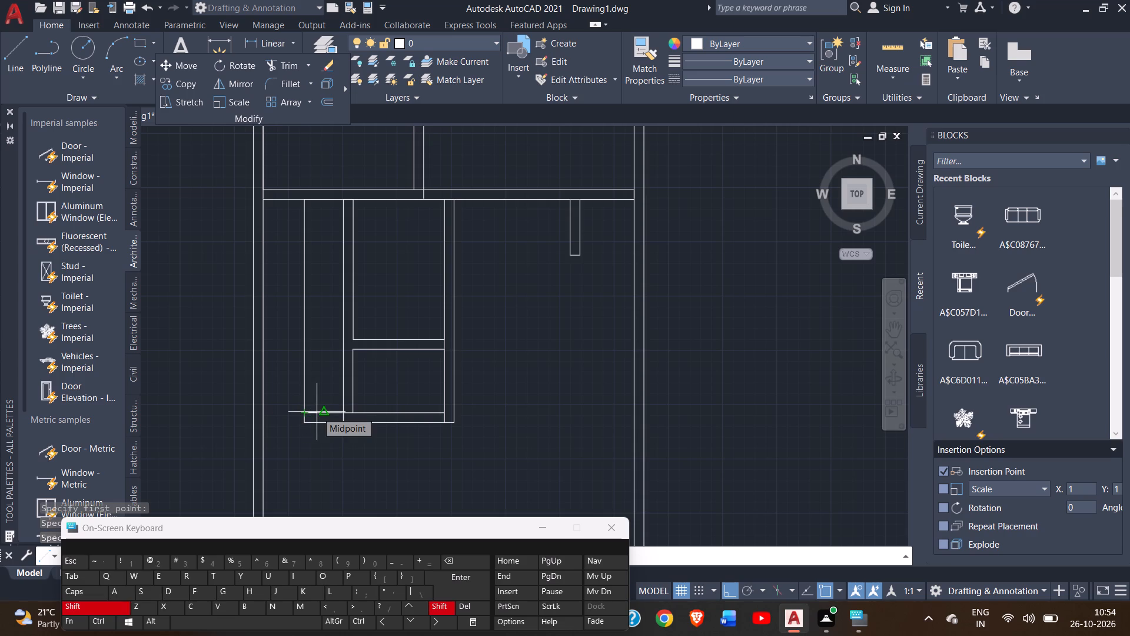
{"action": "key", "text": "shift+quotedbl"}
{"action": "key", "text": "Return"}
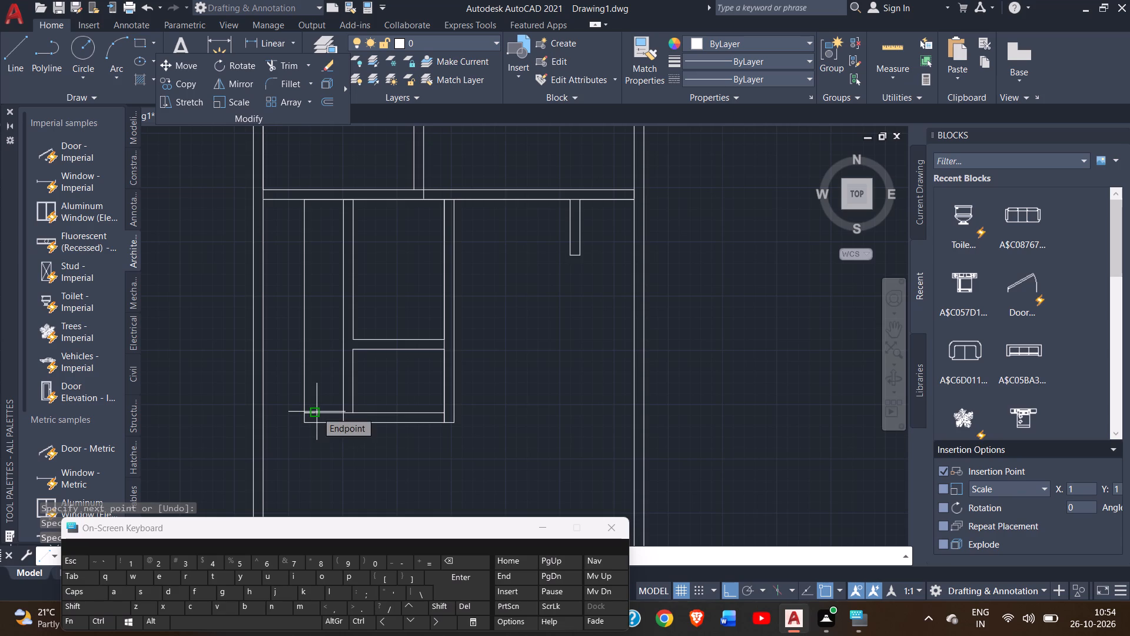
{"action": "scroll", "coordinate": [318, 196], "scroll_direction": "up", "scroll_amount": 2}
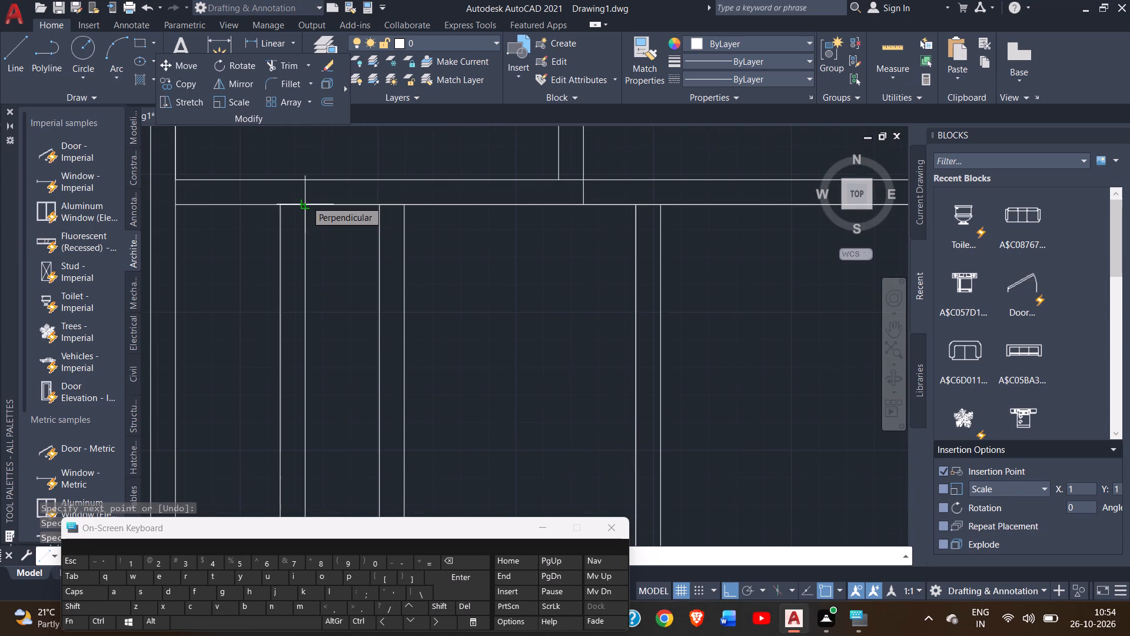
{"action": "double_click", "coordinate": [306, 201]}
{"action": "right_click", "coordinate": [331, 228]}
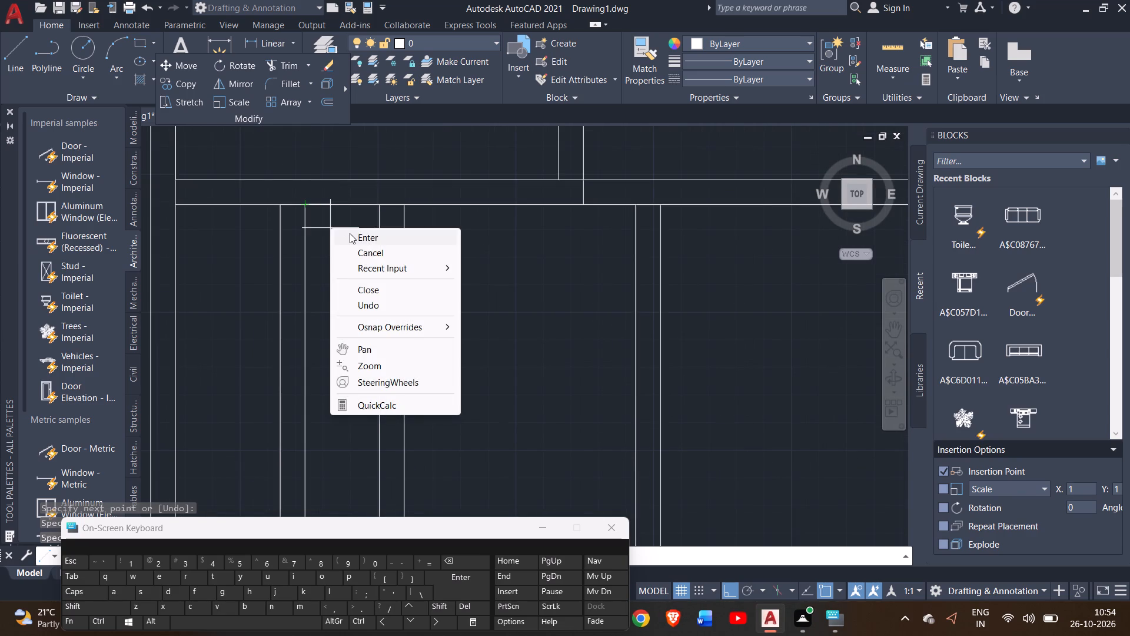
{"action": "left_click", "coordinate": [350, 233]}
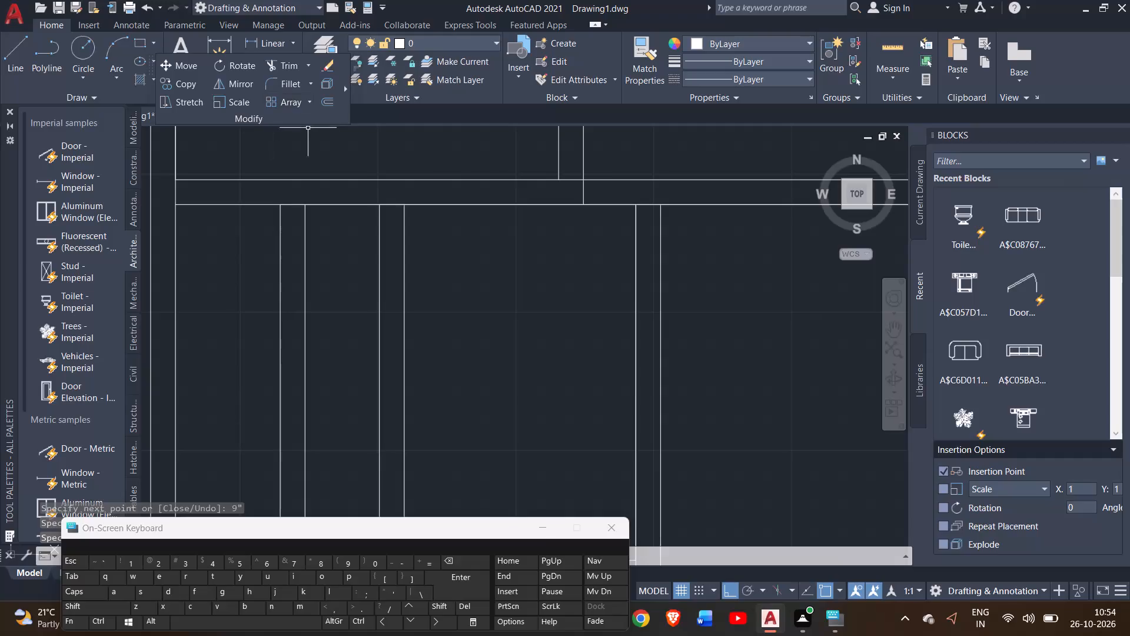
Trim away the small rooms' old west wall and the double-line partition between the two rooms.
{"action": "left_click", "coordinate": [287, 61]}
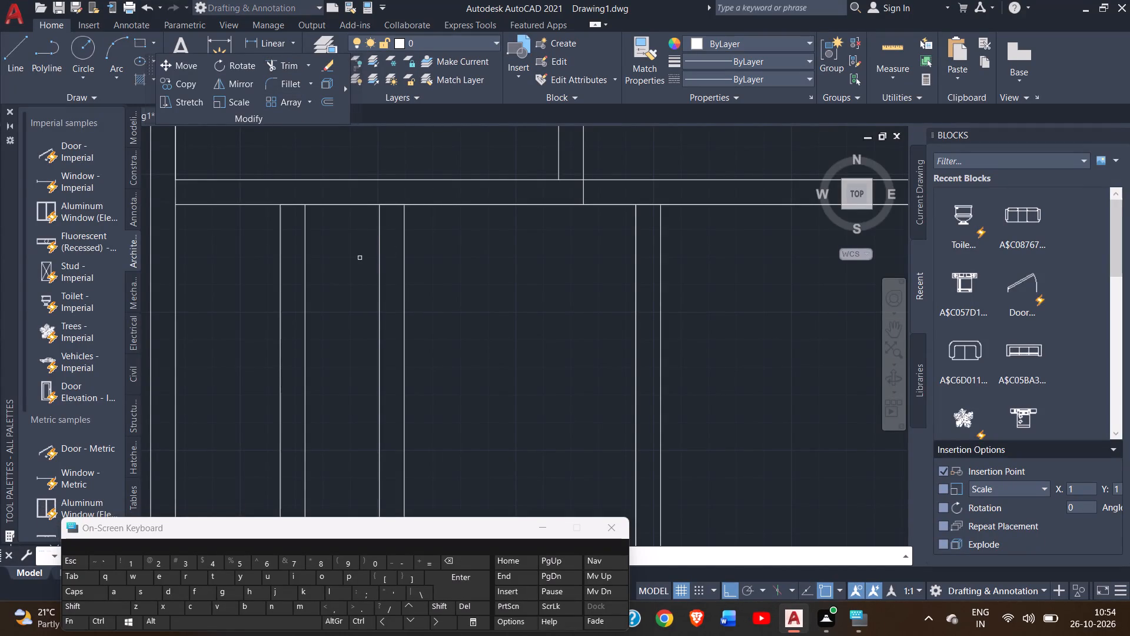
{"action": "left_click_drag", "start_coordinate": [360, 258], "coordinate": [430, 287]}
{"action": "scroll", "coordinate": [581, 271], "scroll_direction": "down", "scroll_amount": 1}
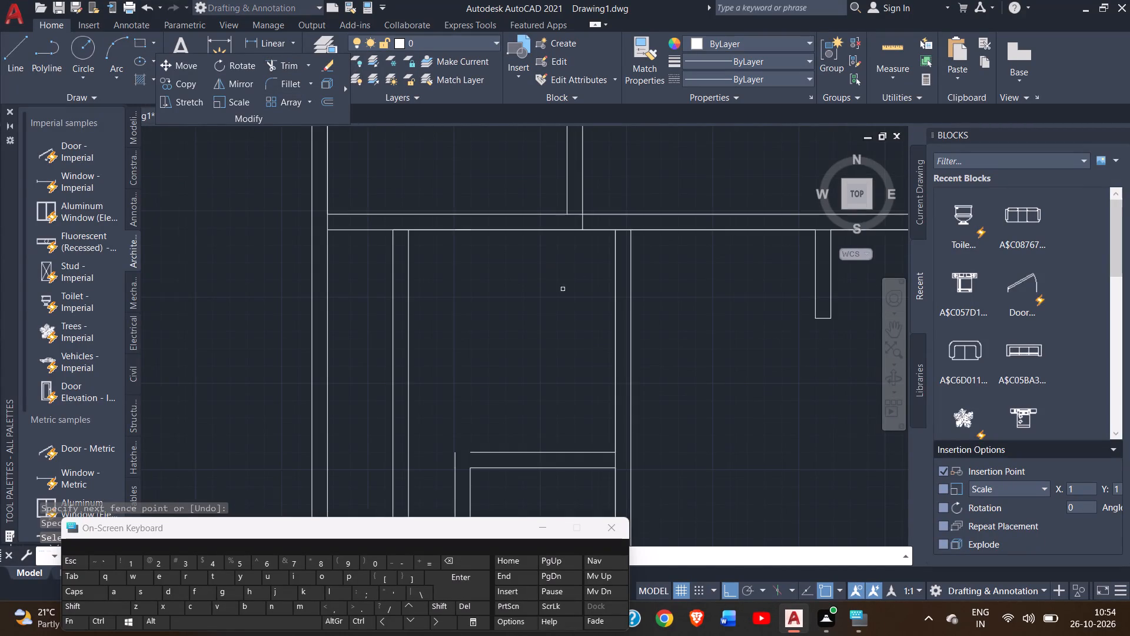
{"action": "scroll", "coordinate": [559, 293], "scroll_direction": "down", "scroll_amount": 2}
{"action": "left_click_drag", "start_coordinate": [535, 327], "coordinate": [546, 377]}
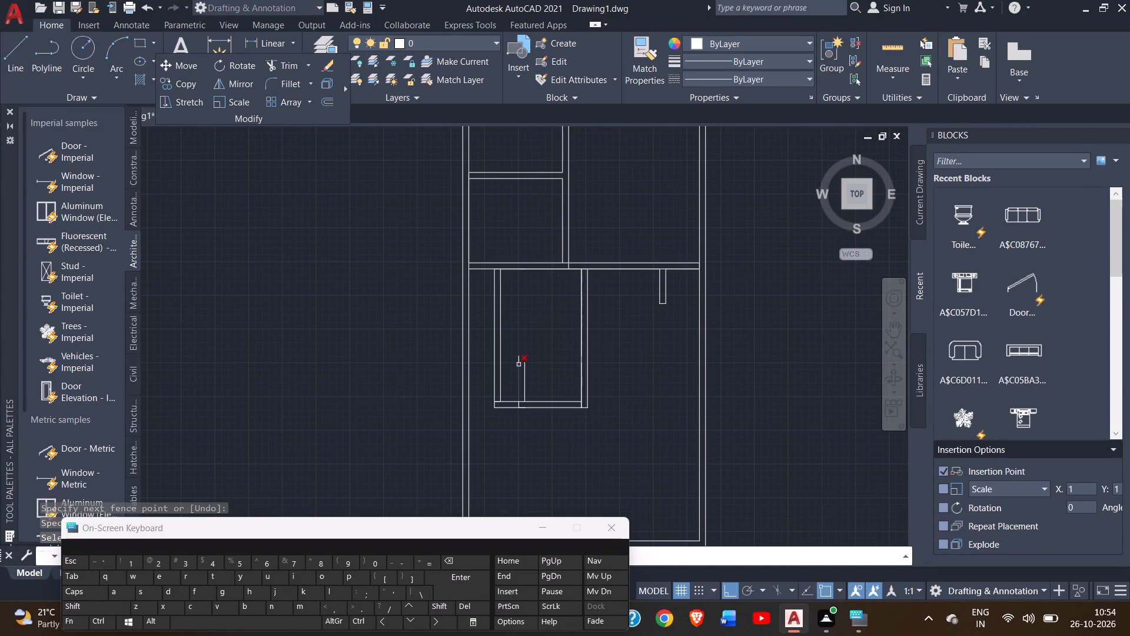
{"action": "left_click_drag", "start_coordinate": [513, 352], "coordinate": [535, 378]}
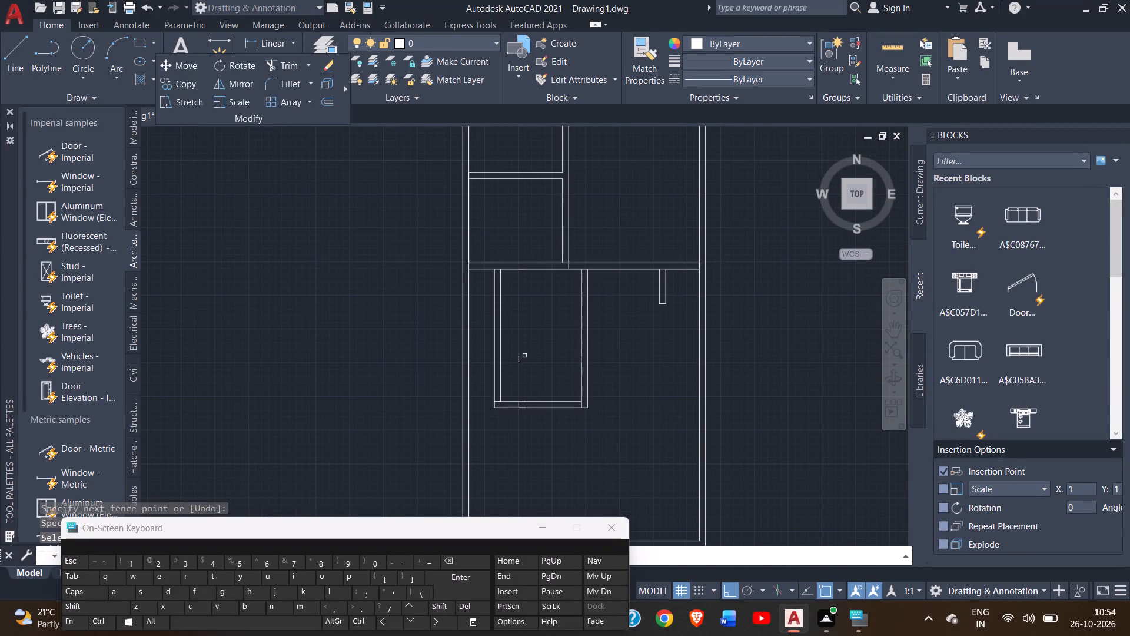
{"action": "left_click", "coordinate": [521, 362]}
Trim the leftover old wall stub and the crossing lines at the enlarged room's southeast and southwest wall corners.
{"action": "scroll", "coordinate": [553, 408], "scroll_direction": "up", "scroll_amount": 2}
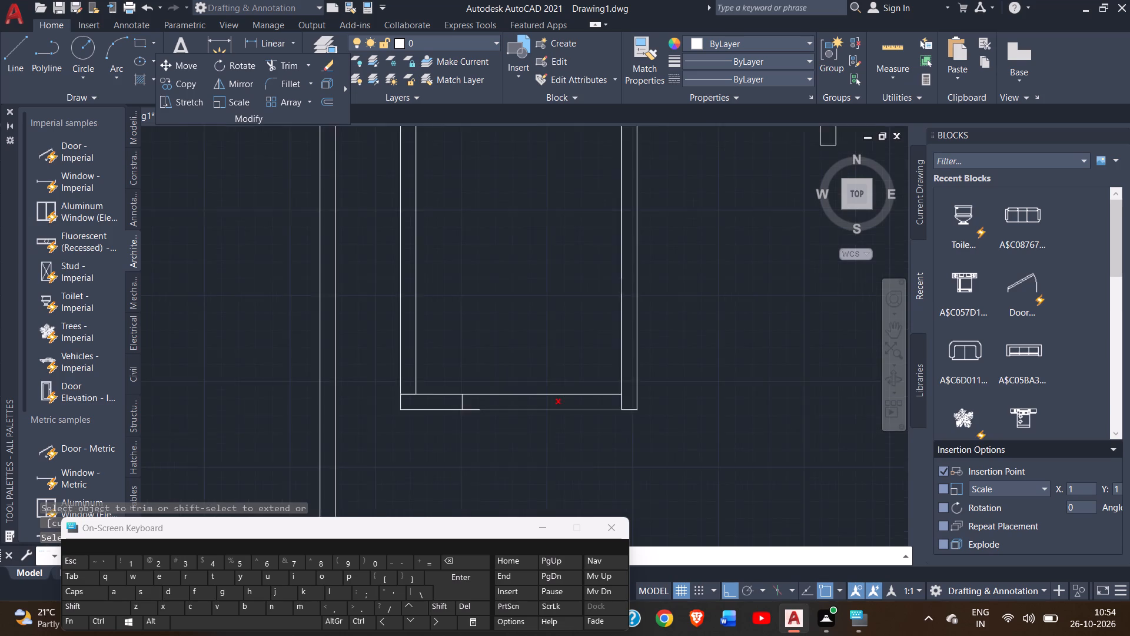
{"action": "scroll", "coordinate": [553, 408], "scroll_direction": "up", "scroll_amount": 2}
{"action": "left_click", "coordinate": [320, 393]}
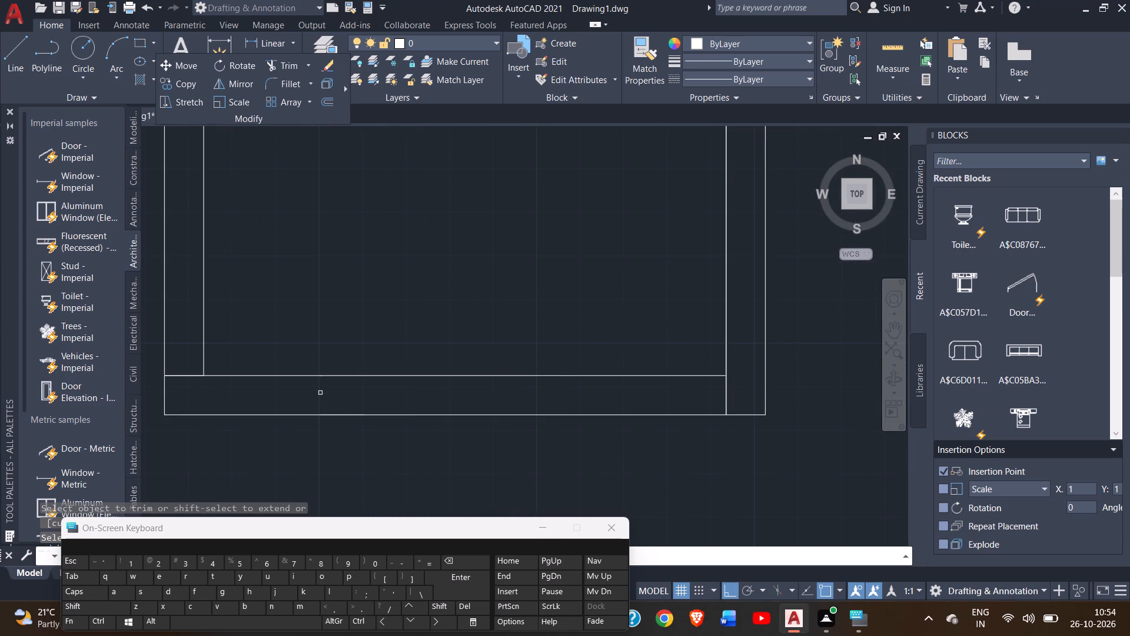
{"action": "left_click", "coordinate": [726, 394]}
{"action": "left_click_drag", "start_coordinate": [734, 391], "coordinate": [719, 394]}
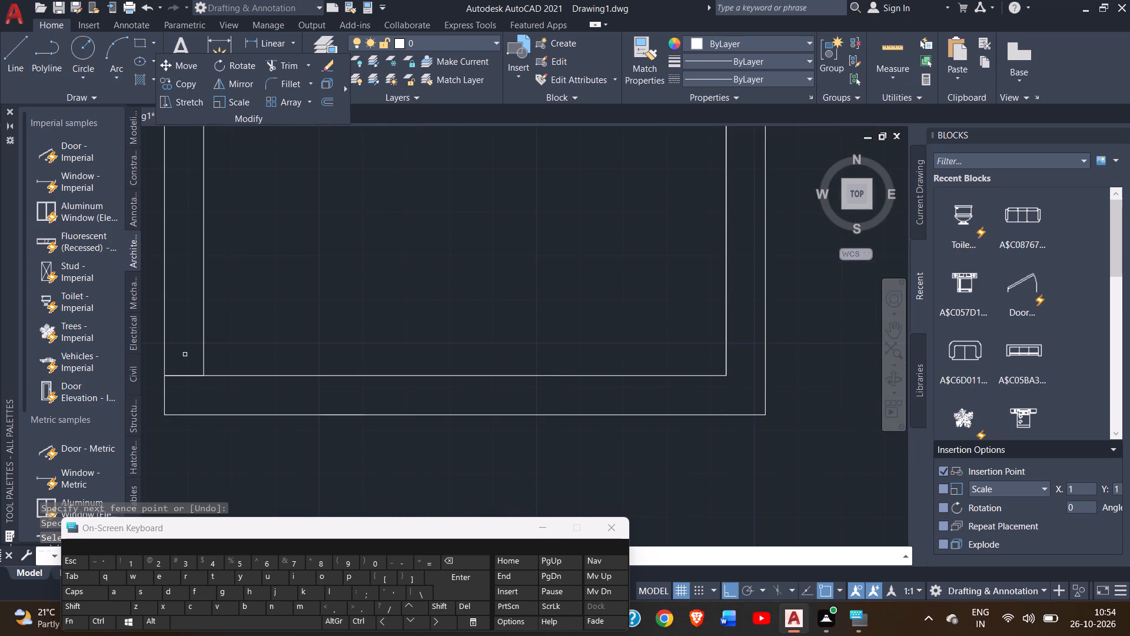
{"action": "left_click_drag", "start_coordinate": [185, 354], "coordinate": [188, 385]}
{"action": "right_click", "coordinate": [266, 276]}
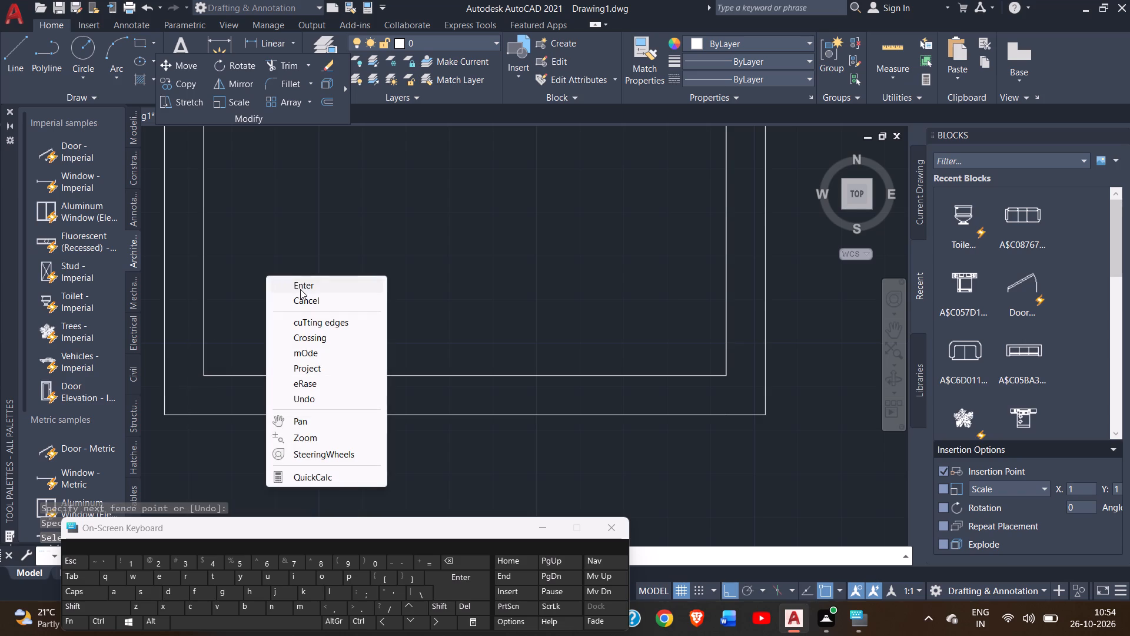
{"action": "double_click", "coordinate": [301, 289]}
{"action": "scroll", "coordinate": [311, 282], "scroll_direction": "down", "scroll_amount": 3}
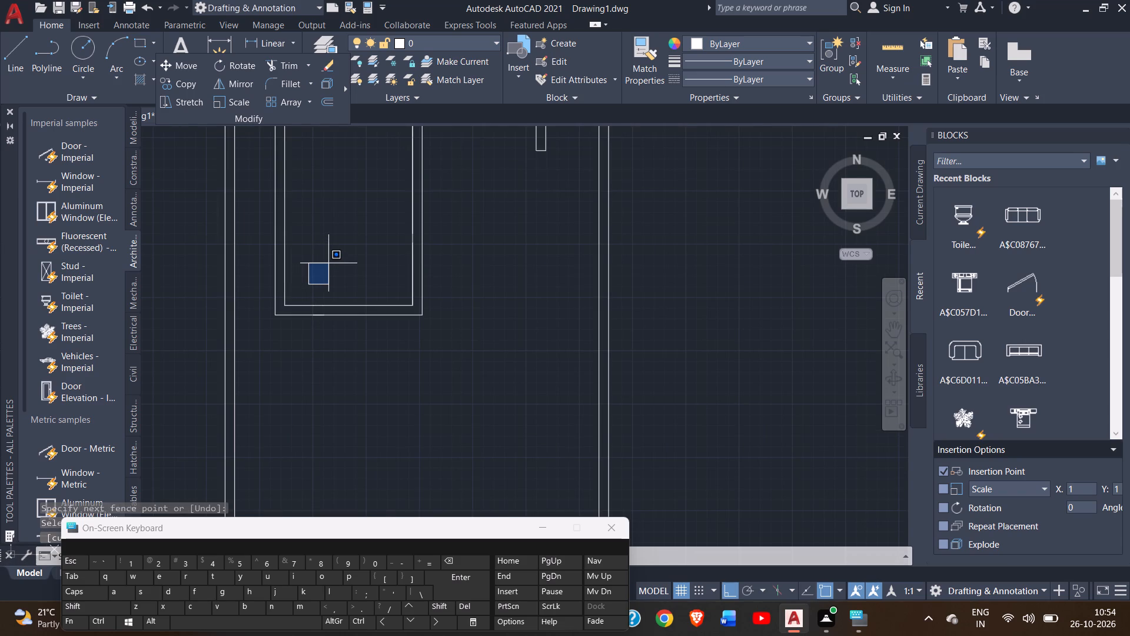
{"action": "left_click", "coordinate": [326, 263]}
Measure the enlarged room's inner width along the horizontal partition with the dimension tool, without placing a dimension.
{"action": "middle_click_drag", "start_coordinate": [326, 266], "coordinate": [329, 372]}
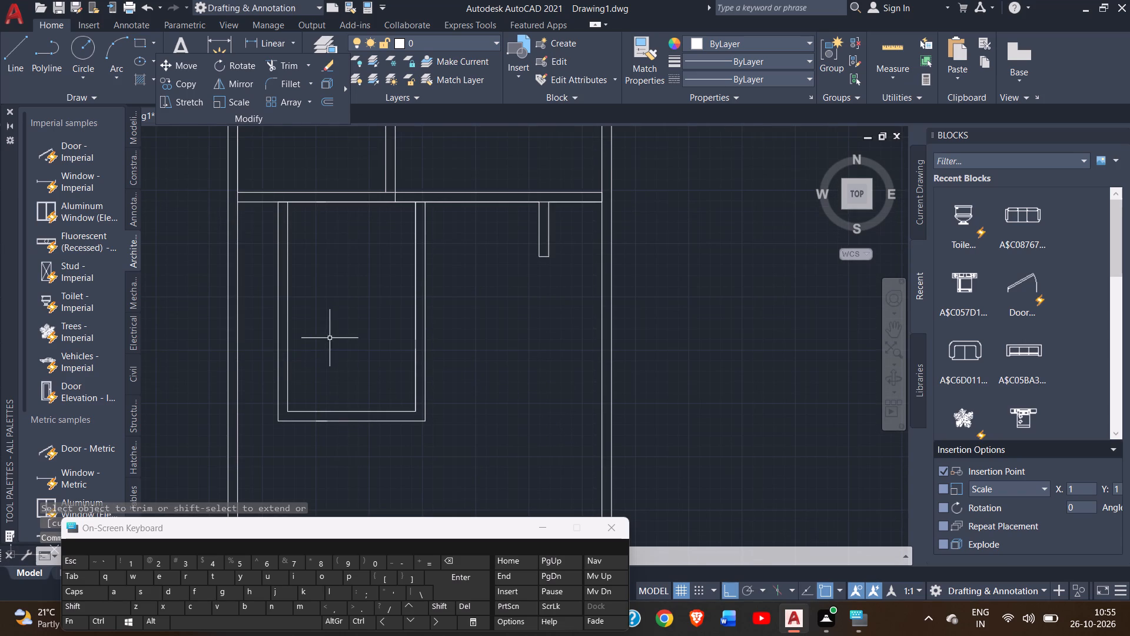
{"action": "left_click", "coordinate": [227, 41]}
{"action": "scroll", "coordinate": [361, 204], "scroll_direction": "up", "scroll_amount": 2}
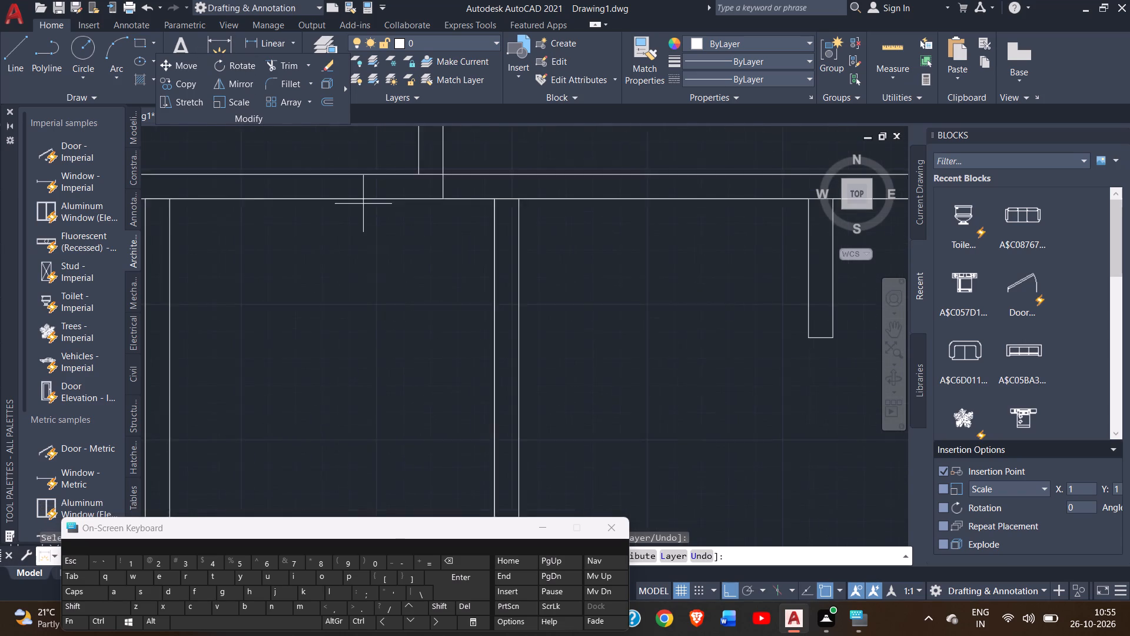
{"action": "scroll", "coordinate": [362, 204], "scroll_direction": "up", "scroll_amount": 1}
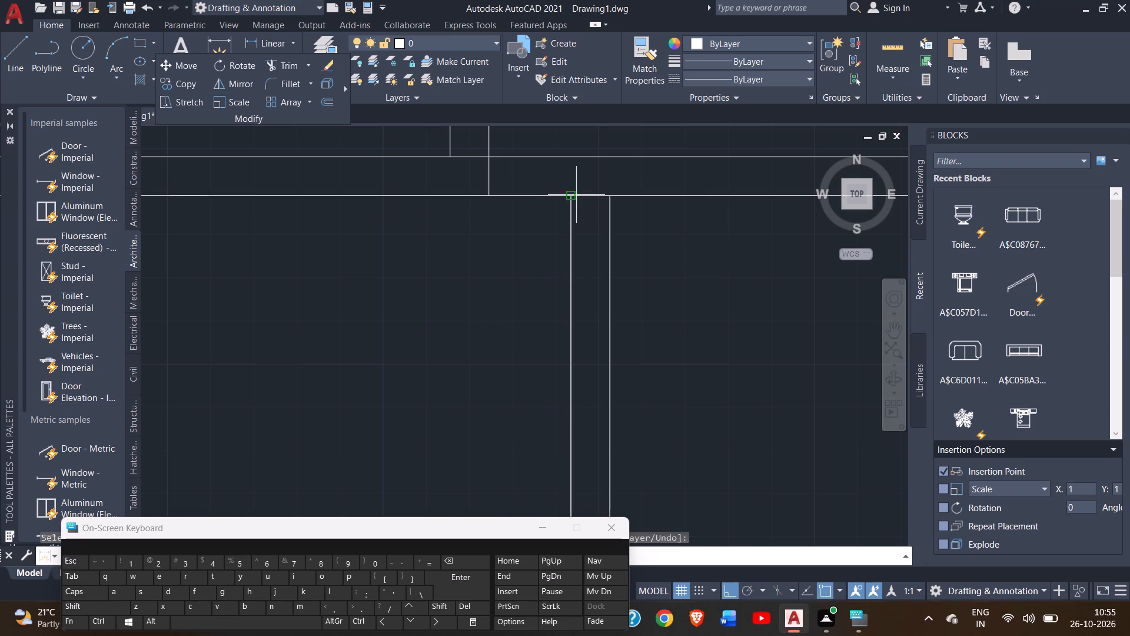
{"action": "left_click", "coordinate": [571, 195]}
{"action": "scroll", "coordinate": [357, 214], "scroll_direction": "down", "scroll_amount": 3}
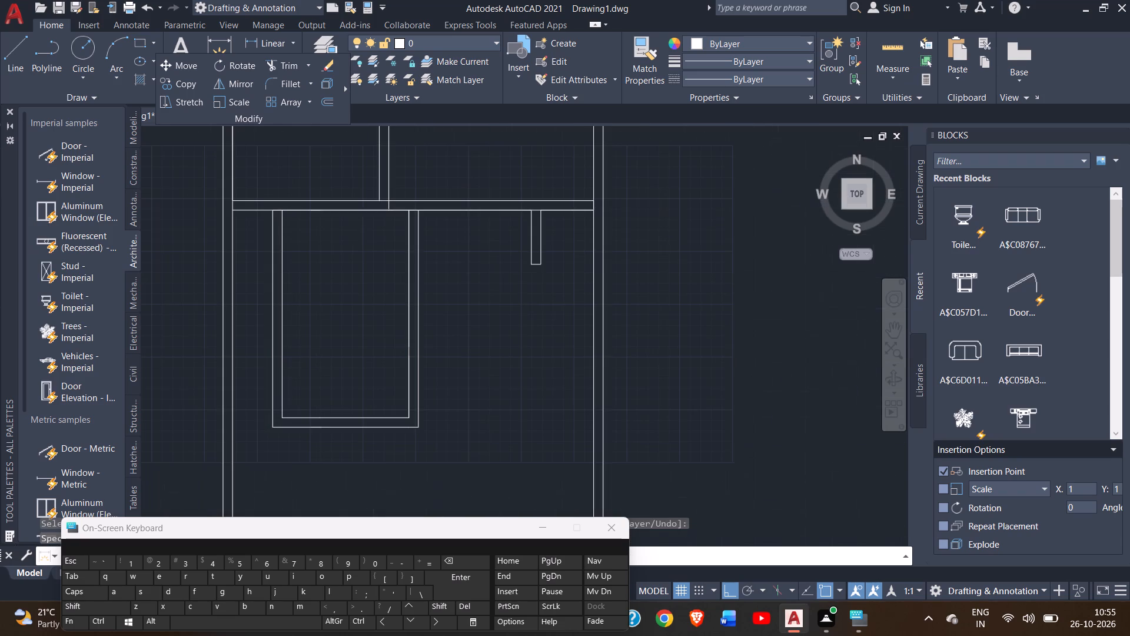
{"action": "scroll", "coordinate": [280, 208], "scroll_direction": "up", "scroll_amount": 3}
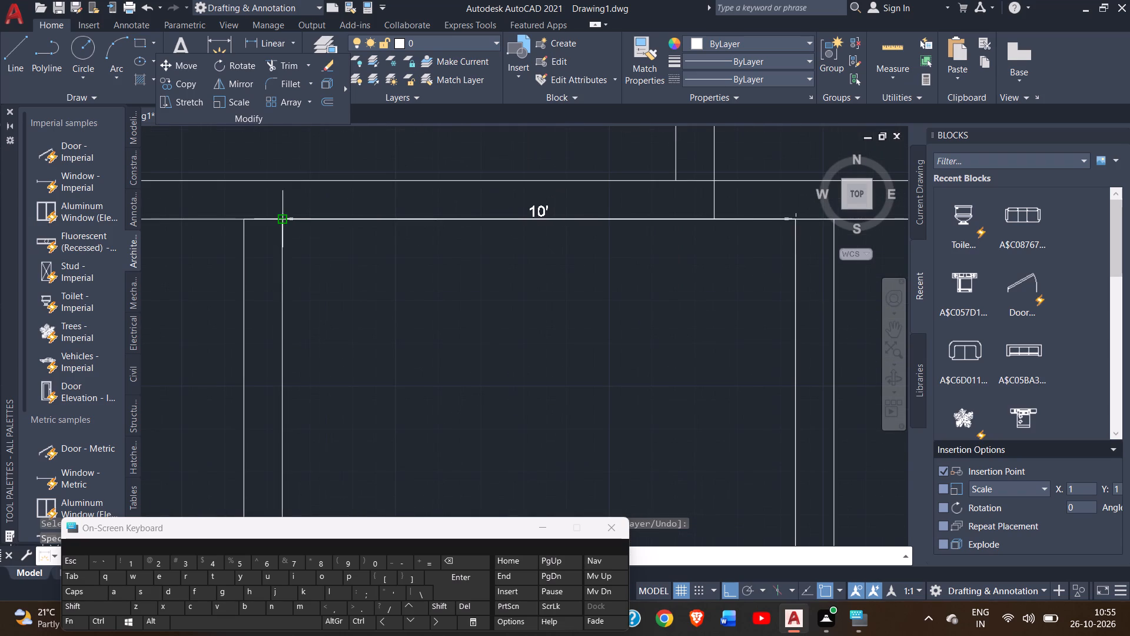
{"action": "right_click", "coordinate": [281, 221]}
{"action": "left_click", "coordinate": [301, 234]}
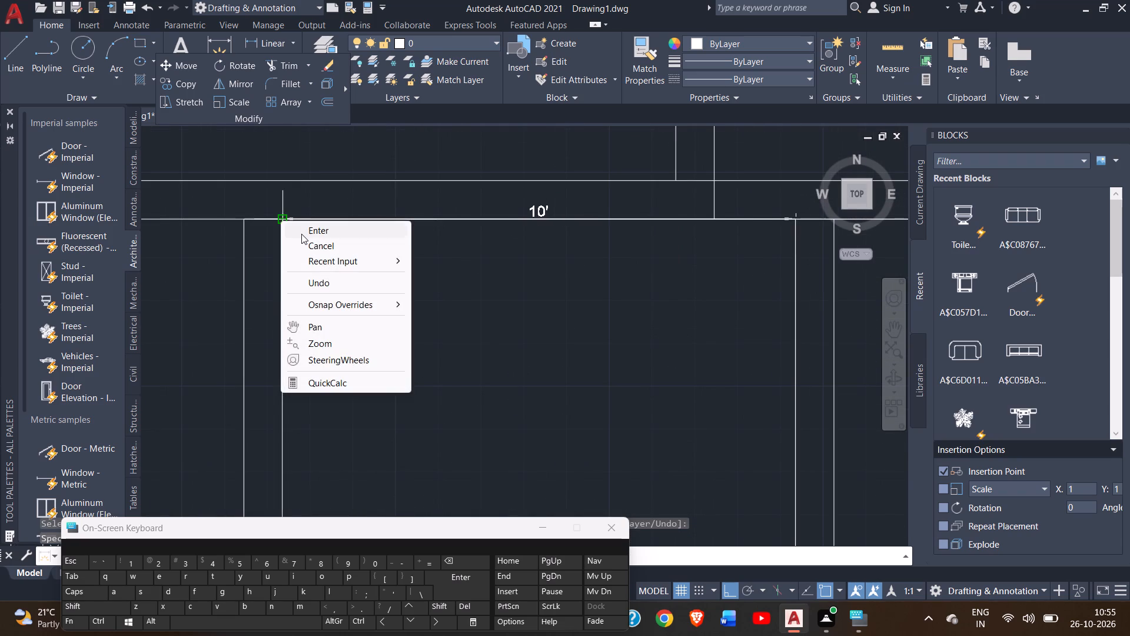
{"action": "scroll", "coordinate": [301, 234], "scroll_direction": "down", "scroll_amount": 2}
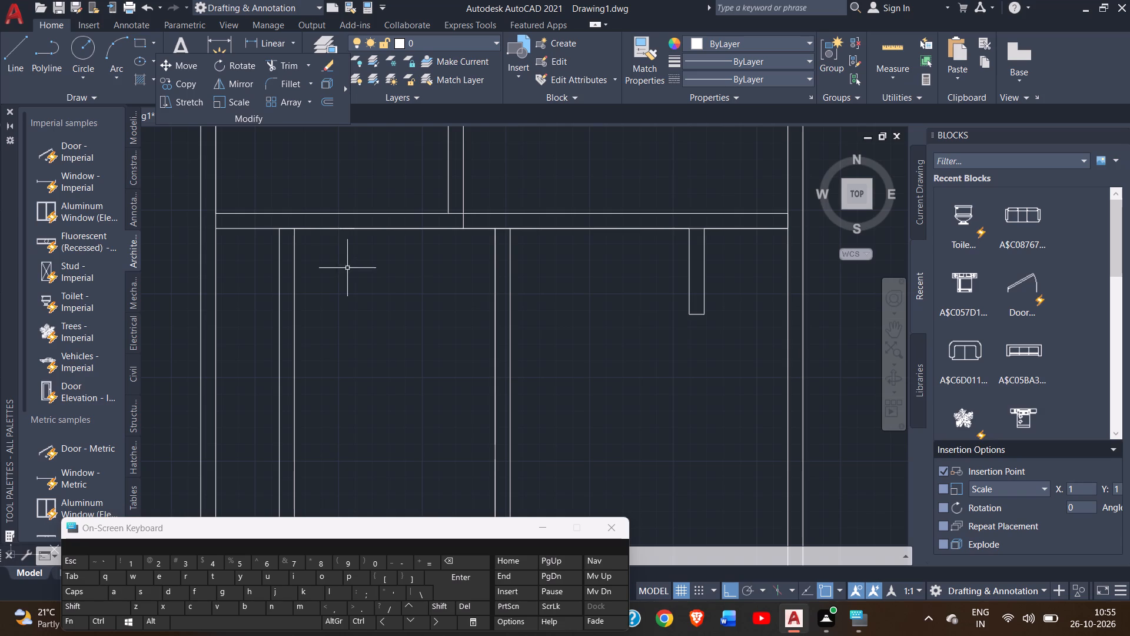
Trim the crossing lines where the upper vertical partition meets the horizontal partition so the two walls join openly.
{"action": "scroll", "coordinate": [443, 227], "scroll_direction": "up", "scroll_amount": 1}
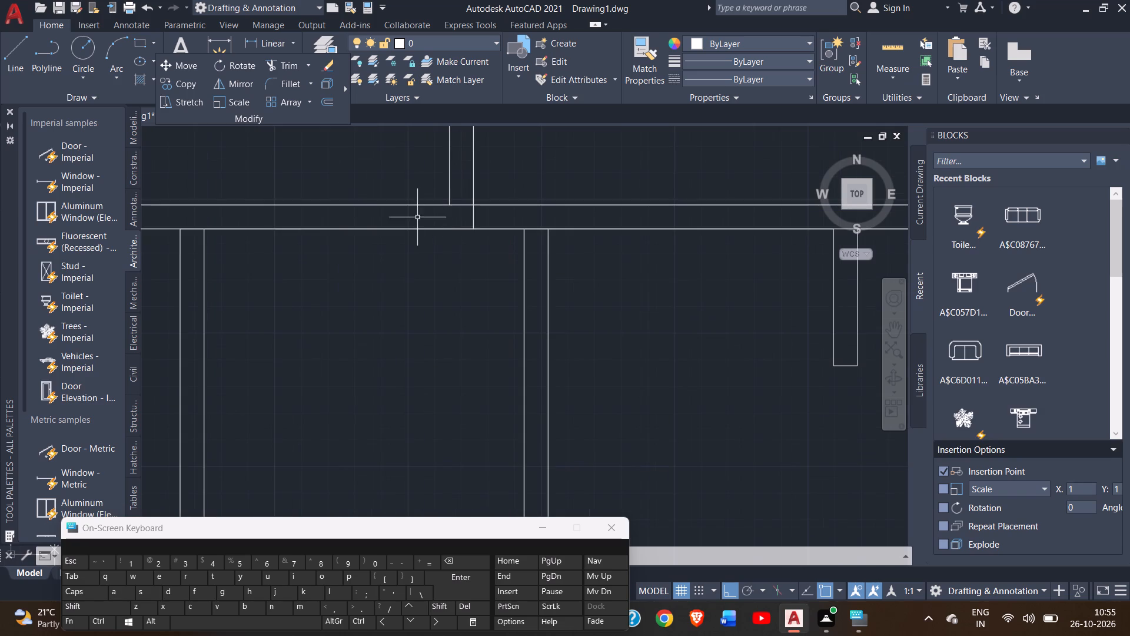
{"action": "left_click", "coordinate": [279, 64]}
{"action": "double_click", "coordinate": [457, 206]}
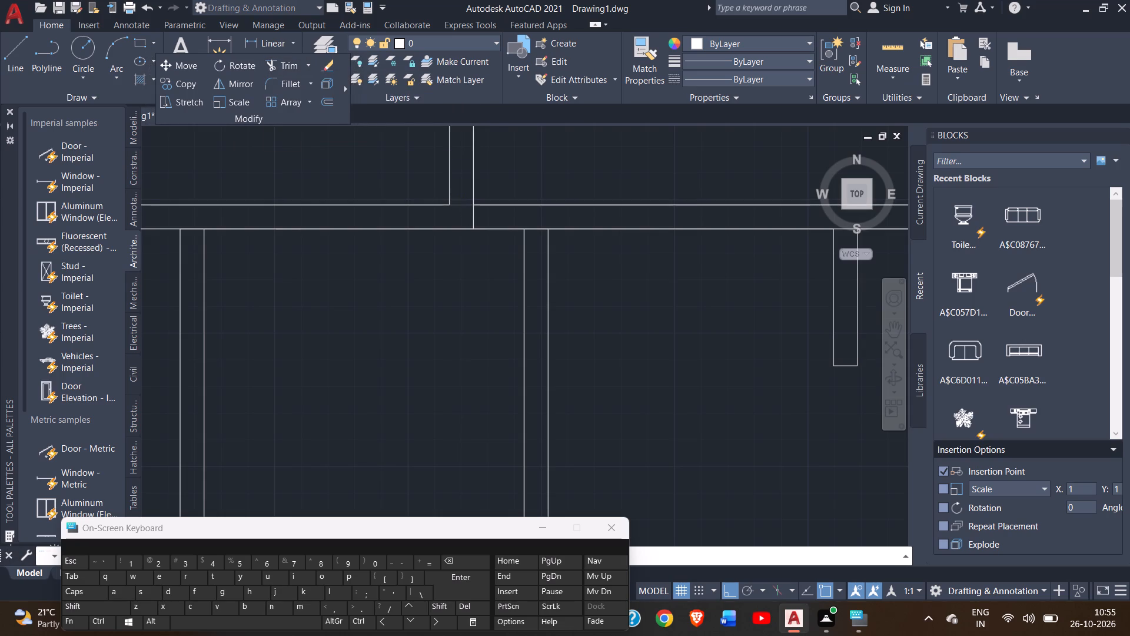
{"action": "left_click", "coordinate": [472, 218]}
Trim the horizontal partition's lower line across the tops of the enlarged room's west wall and the short stub wall to the east.
{"action": "scroll", "coordinate": [460, 312], "scroll_direction": "down", "scroll_amount": 2}
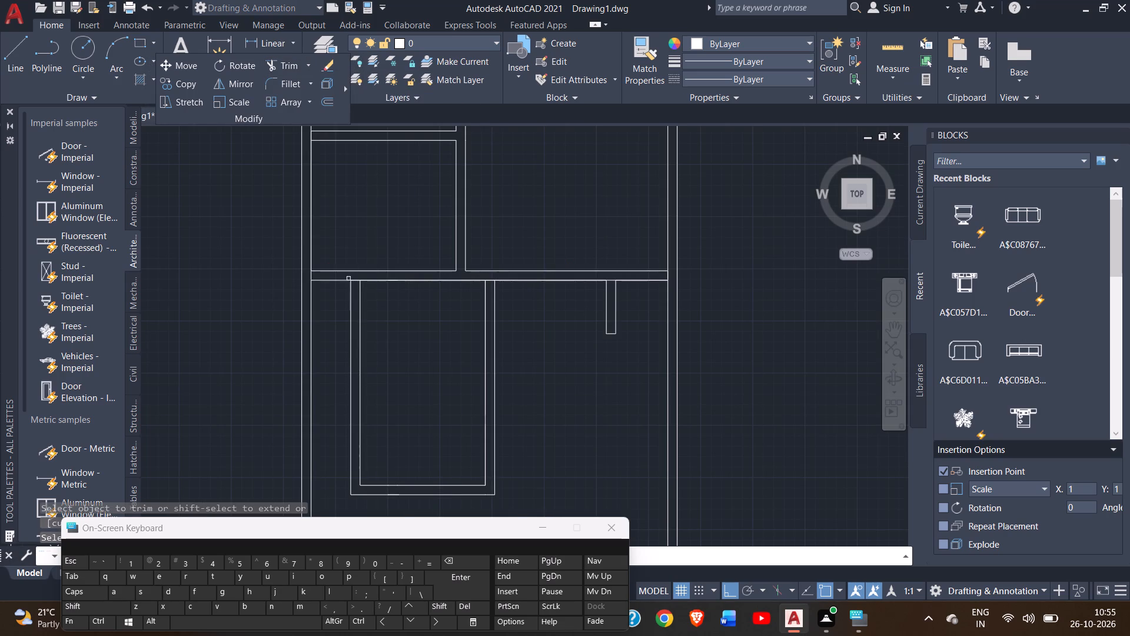
{"action": "scroll", "coordinate": [360, 275], "scroll_direction": "up", "scroll_amount": 3}
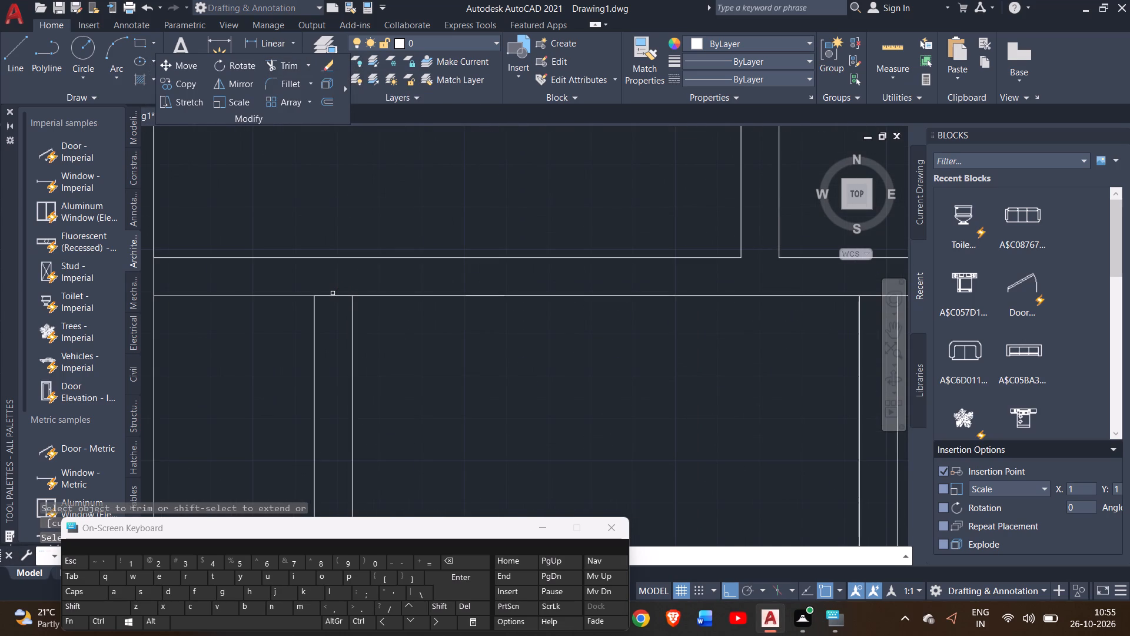
{"action": "left_click_drag", "start_coordinate": [331, 287], "coordinate": [331, 310]}
{"action": "scroll", "coordinate": [447, 313], "scroll_direction": "down", "scroll_amount": 1}
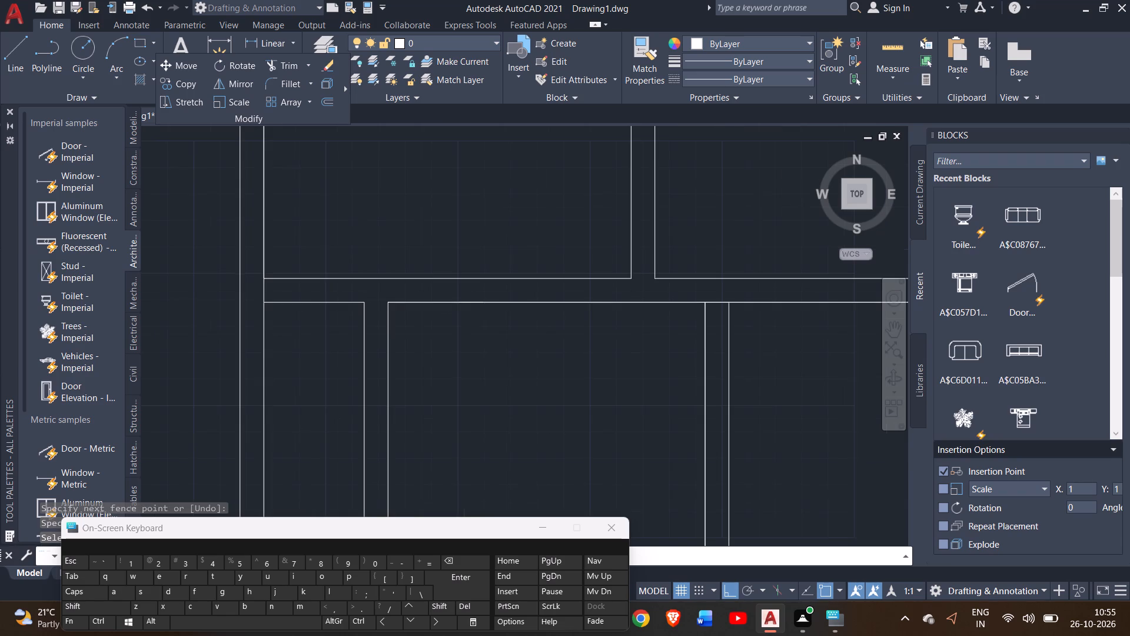
{"action": "middle_click_drag", "start_coordinate": [482, 328], "coordinate": [238, 305]}
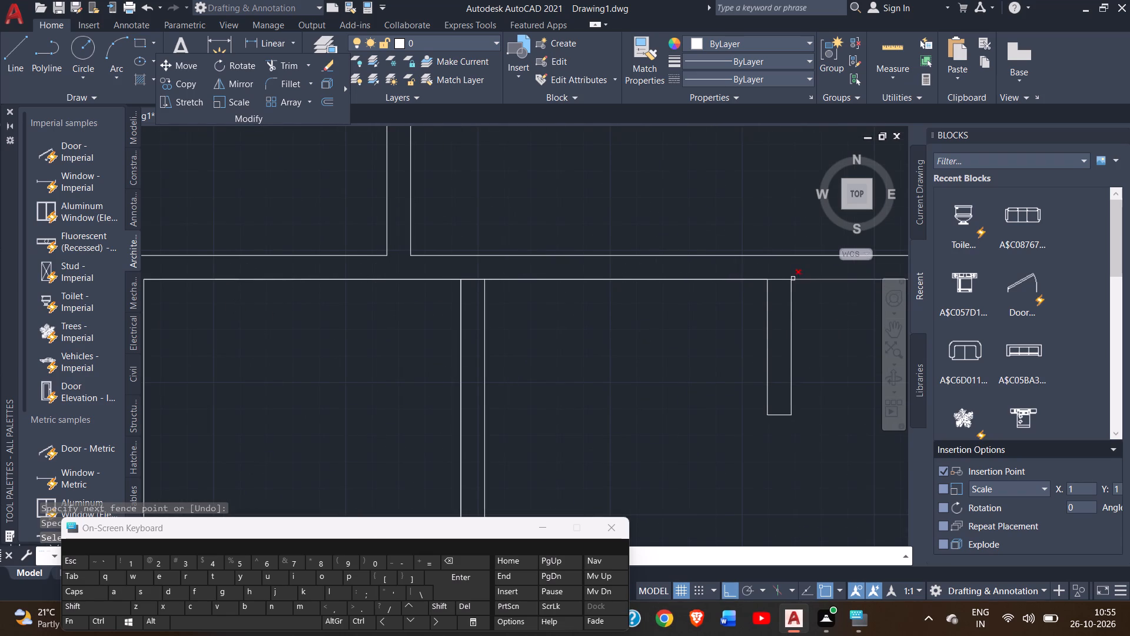
{"action": "left_click_drag", "start_coordinate": [777, 267], "coordinate": [782, 299]}
{"action": "right_click", "coordinate": [608, 326]}
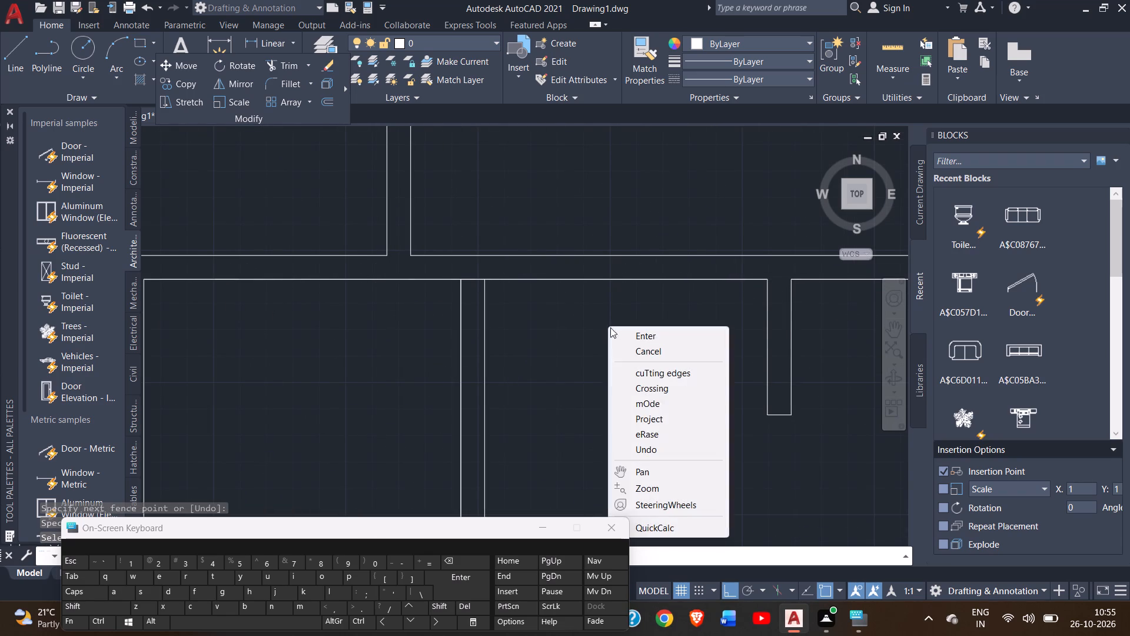
{"action": "left_click", "coordinate": [623, 331]}
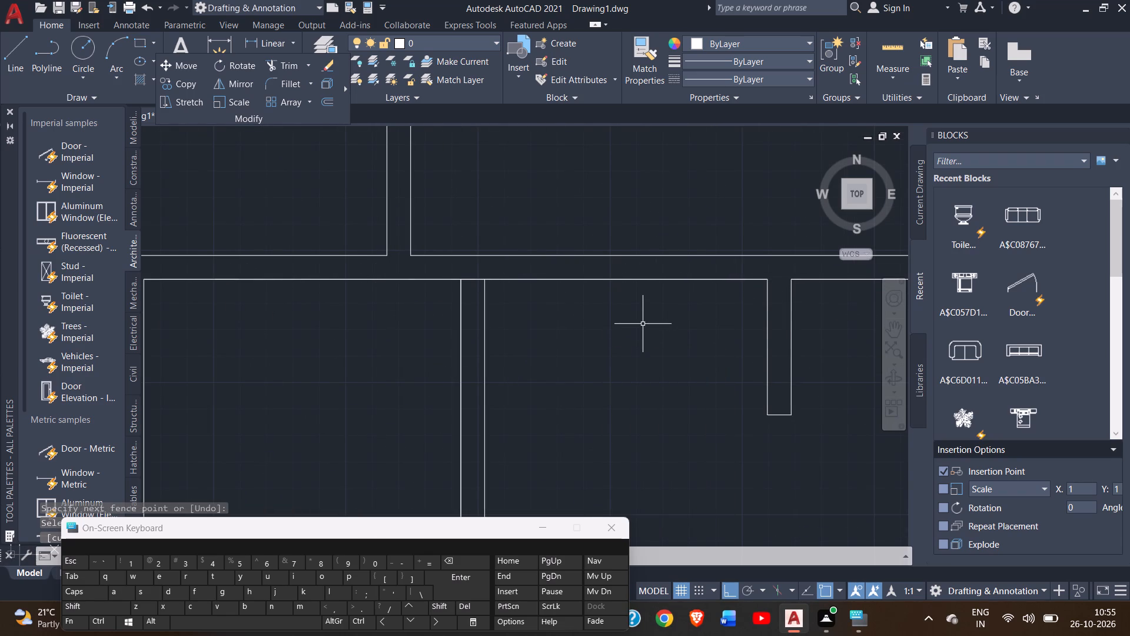
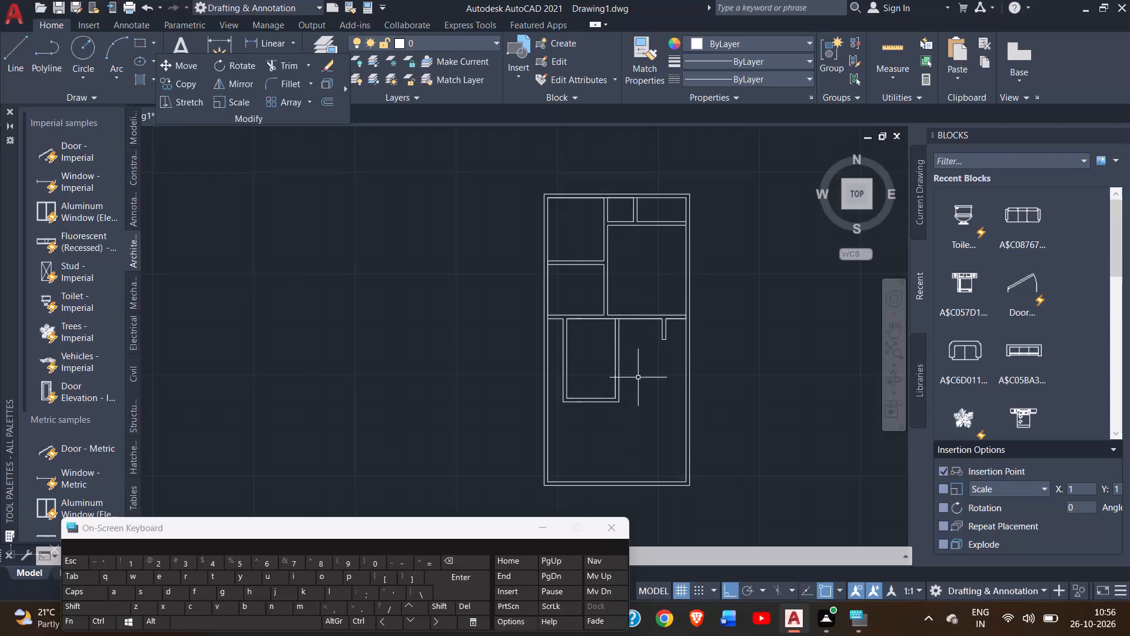
Draw a line from the enlarged room's inner northeast corner 7' down its east wall, continuing horizontally across to the inner west wall.
{"action": "scroll", "coordinate": [637, 377], "scroll_direction": "up", "scroll_amount": 2}
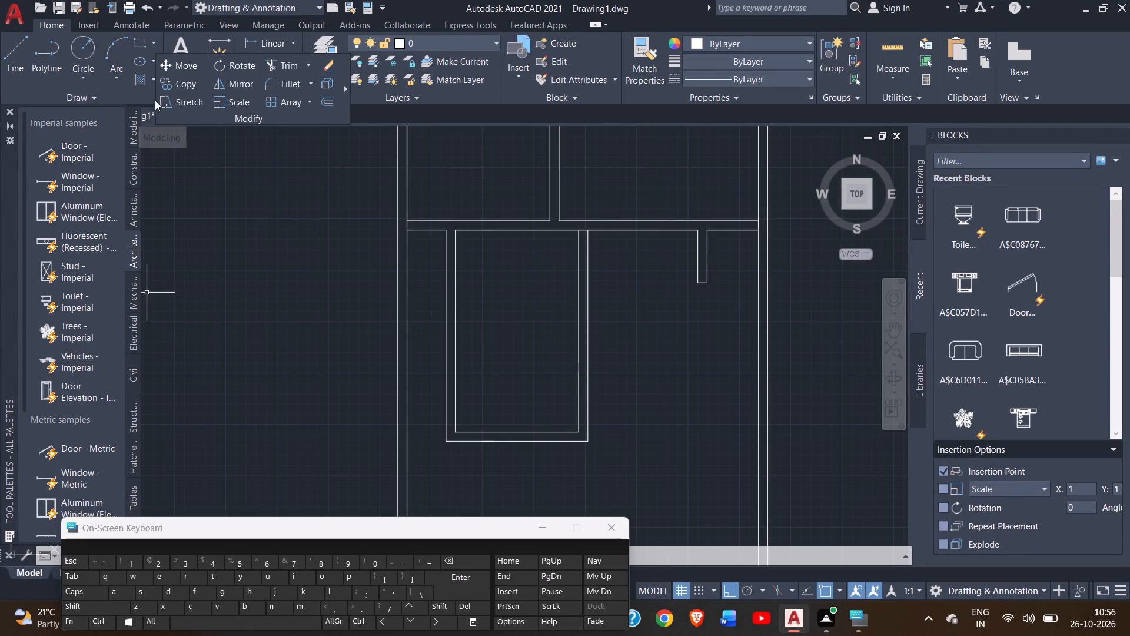
{"action": "double_click", "coordinate": [15, 52]}
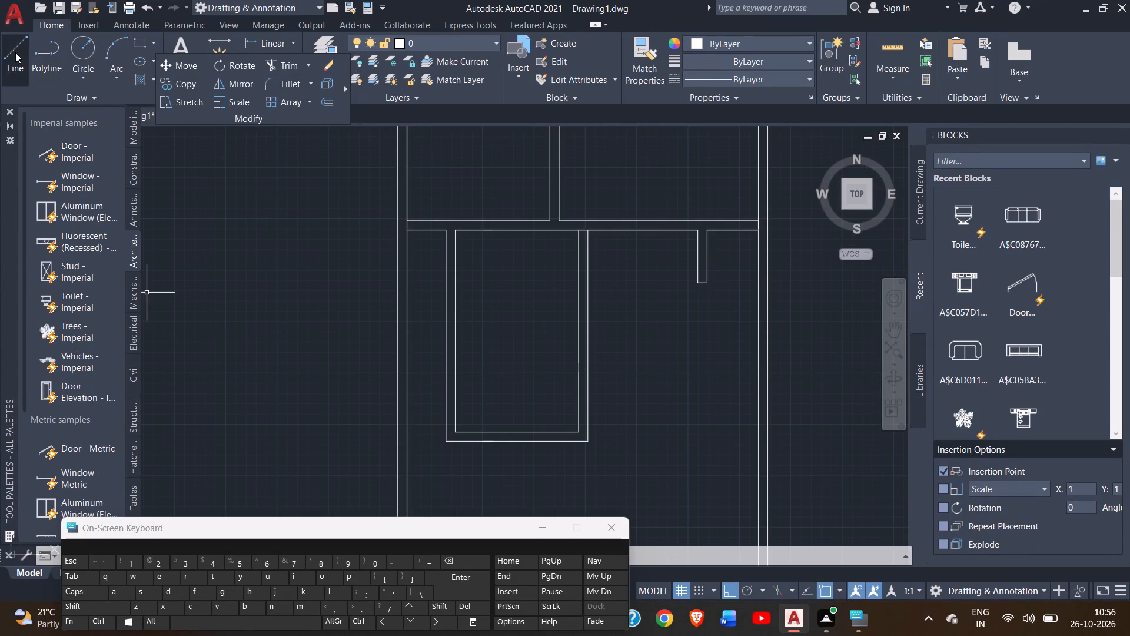
{"action": "scroll", "coordinate": [574, 233], "scroll_direction": "up", "scroll_amount": 3}
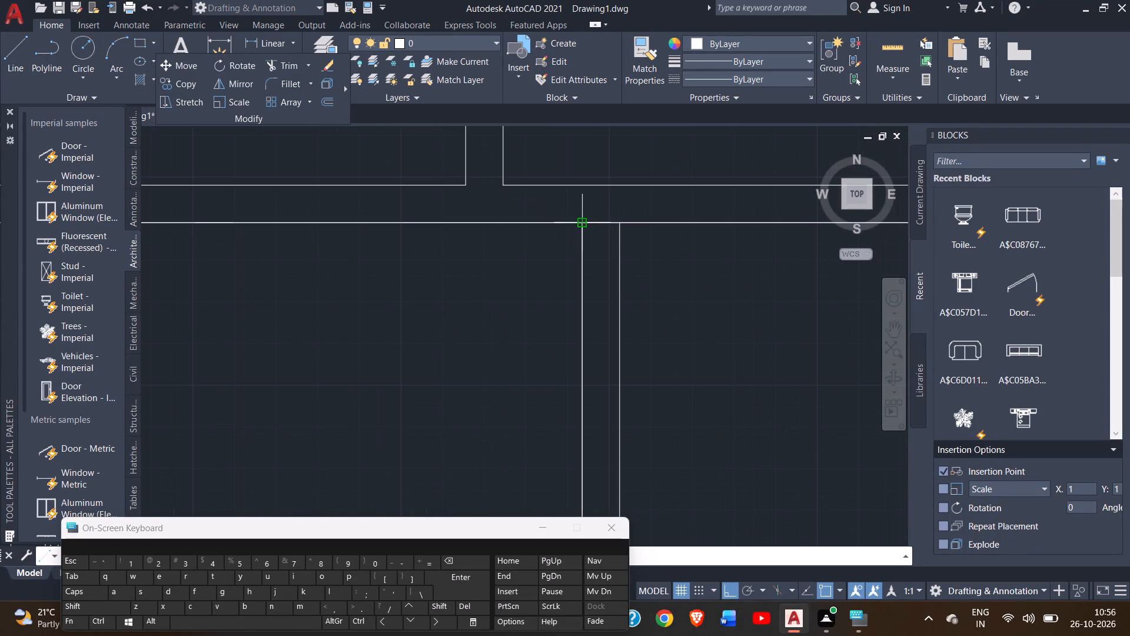
{"action": "left_click", "coordinate": [581, 226]}
{"action": "scroll", "coordinate": [581, 330], "scroll_direction": "down", "scroll_amount": 2}
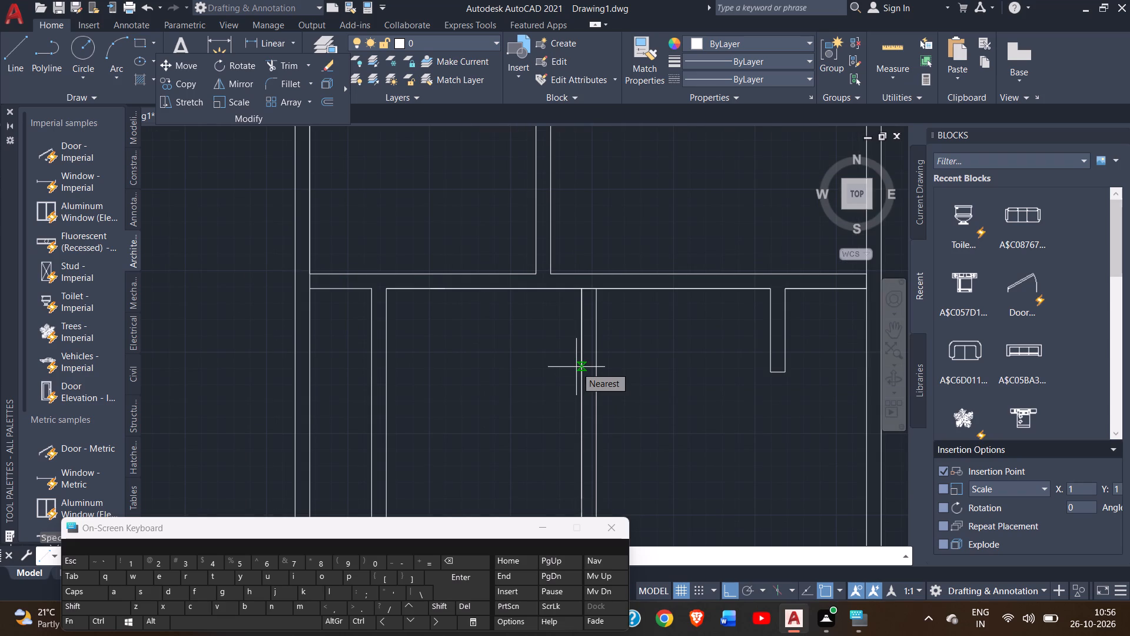
{"action": "type", "text": "7'"}
{"action": "key", "text": "Return"}
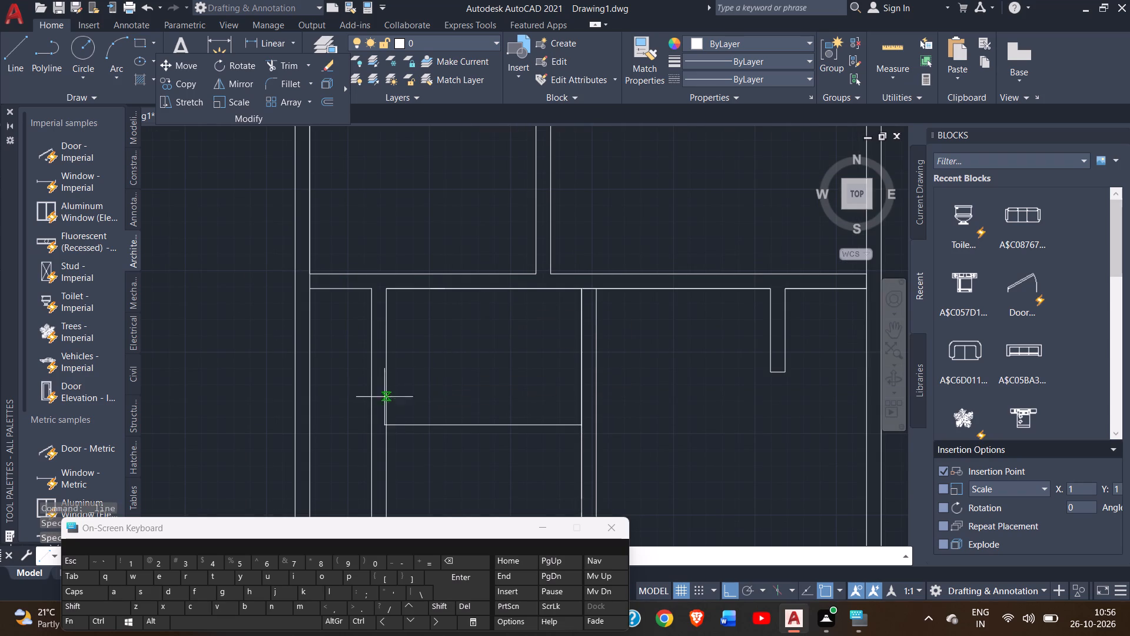
{"action": "left_click", "coordinate": [385, 425]}
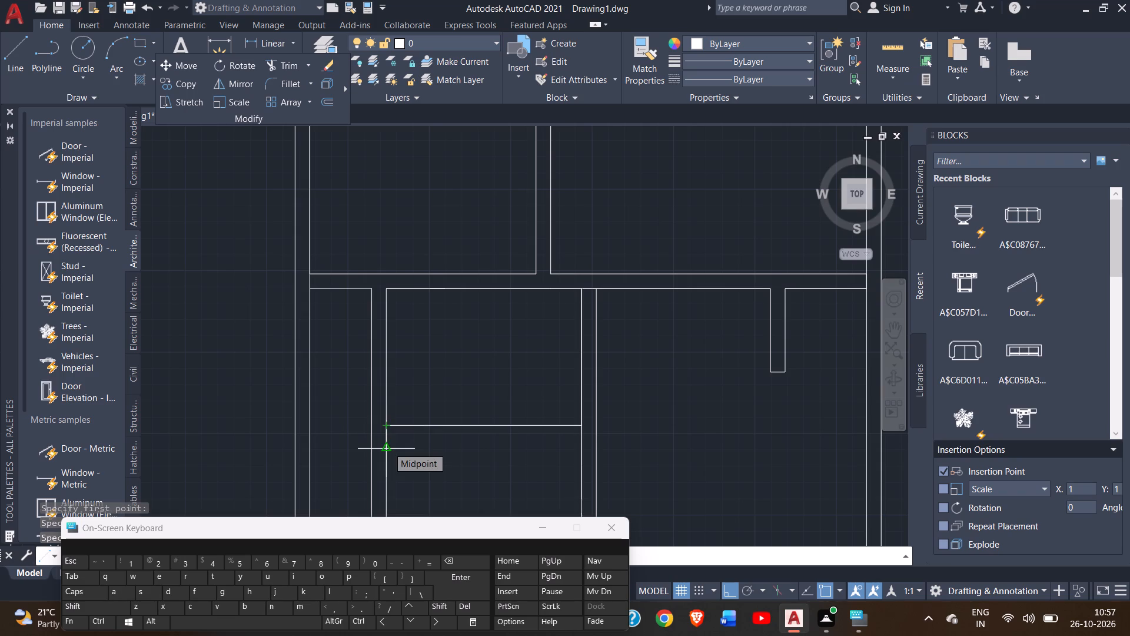
Continue the line 9" down the inner west wall and back across to the east wall, completing the room's 9" cross partition.
{"action": "scroll", "coordinate": [391, 440], "scroll_direction": "up", "scroll_amount": 2}
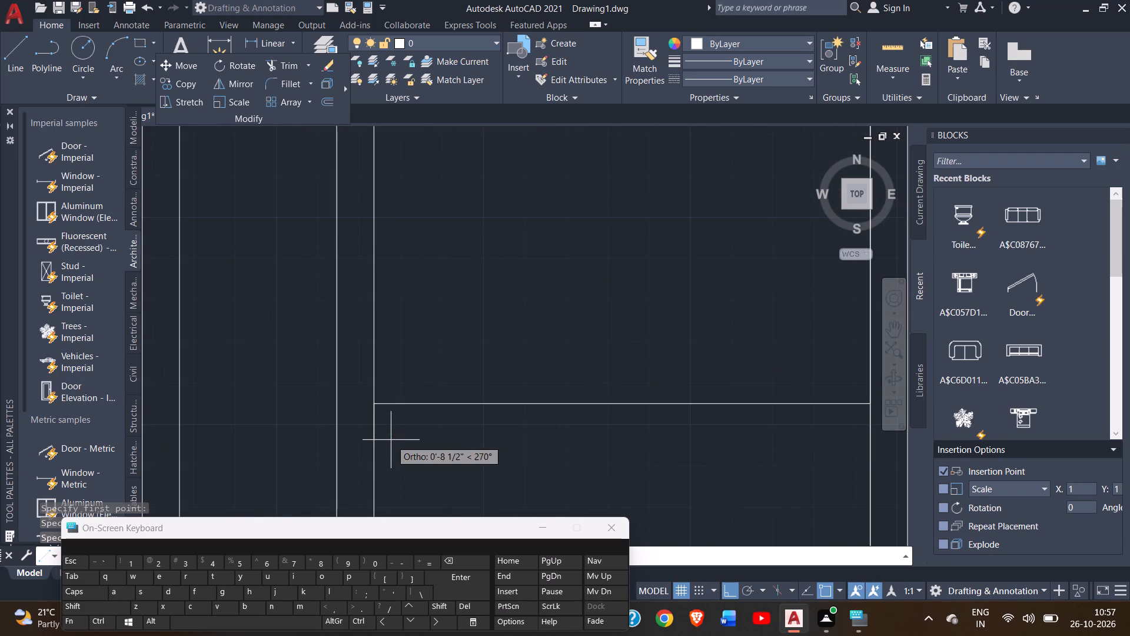
{"action": "key", "text": "9"}
{"action": "key", "text": "shift+quotedbl"}
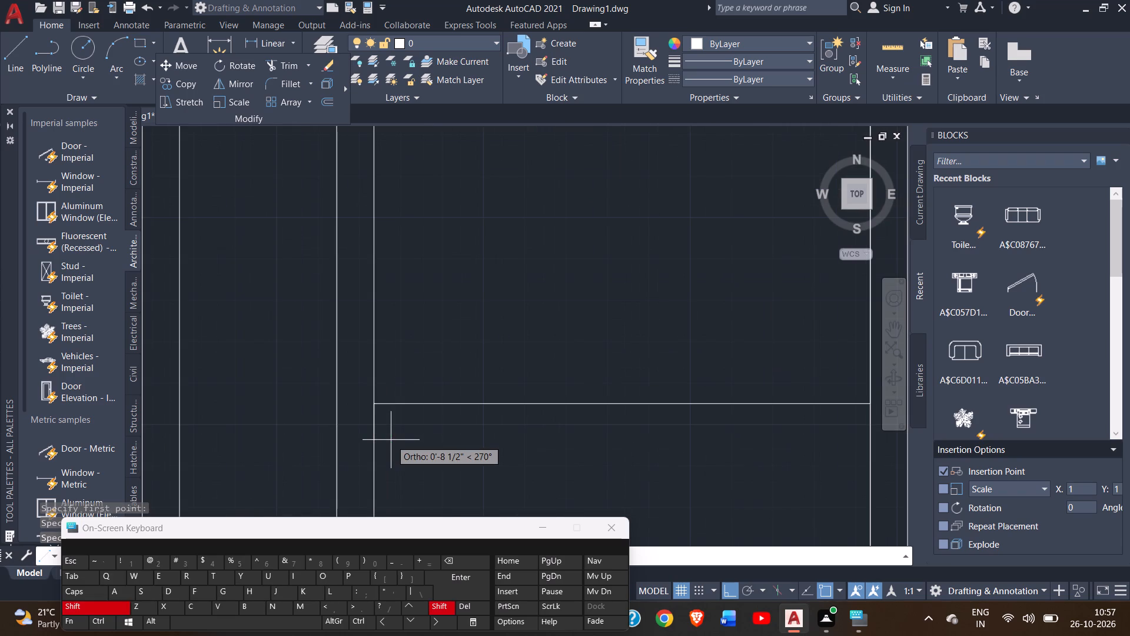
{"action": "key", "text": "Return"}
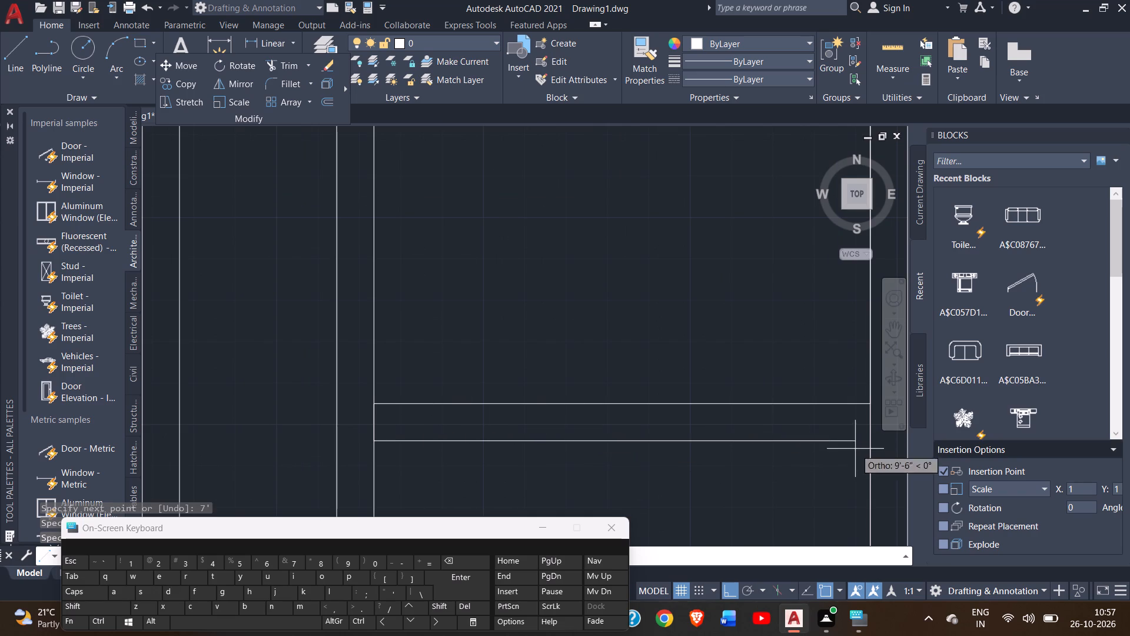
{"action": "left_click", "coordinate": [873, 439]}
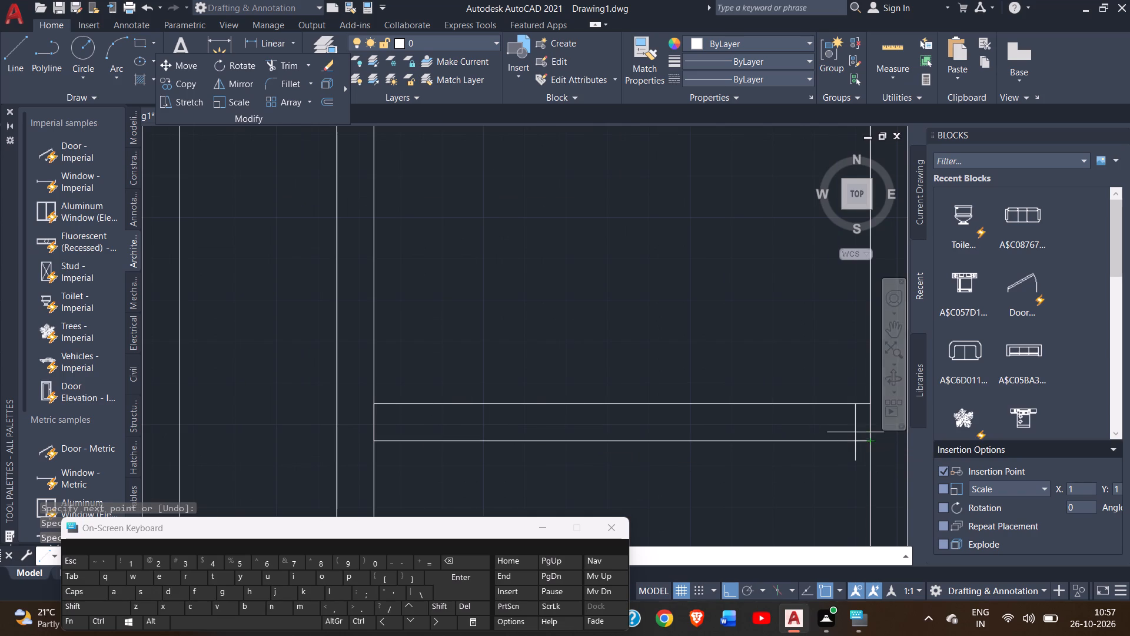
{"action": "right_click", "coordinate": [856, 430]}
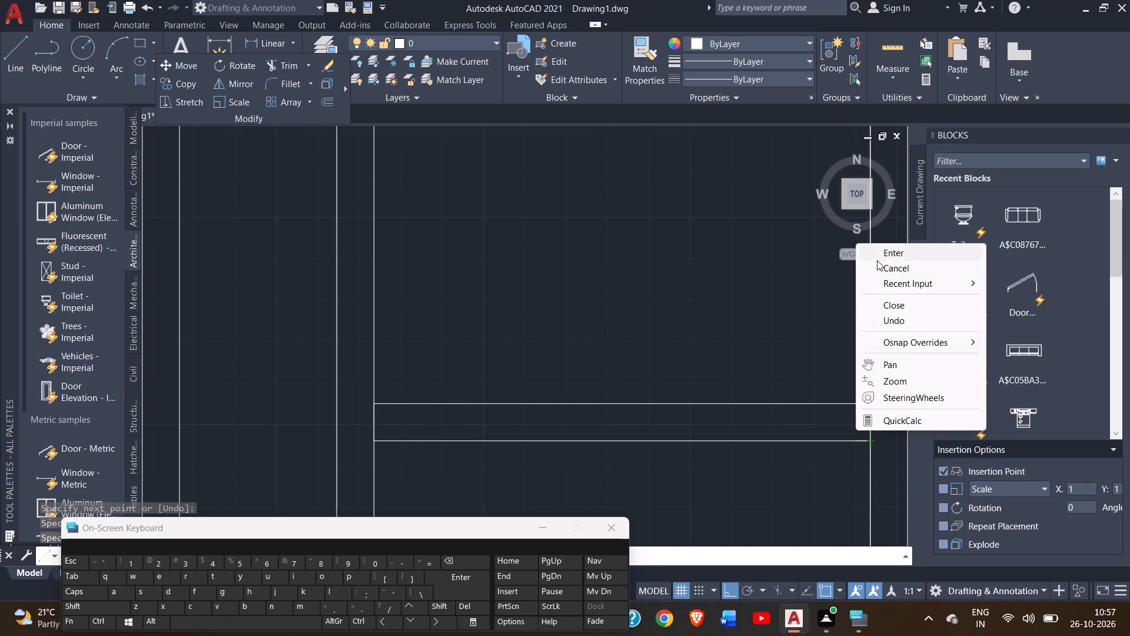
{"action": "left_click", "coordinate": [882, 264]}
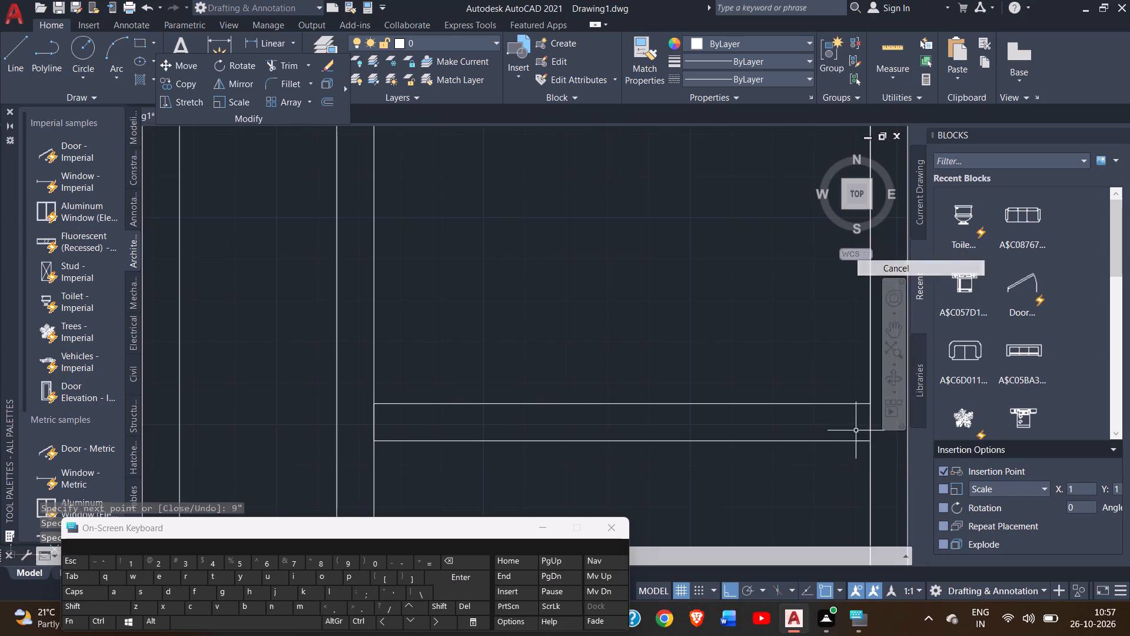
{"action": "scroll", "coordinate": [752, 304], "scroll_direction": "down", "scroll_amount": 2}
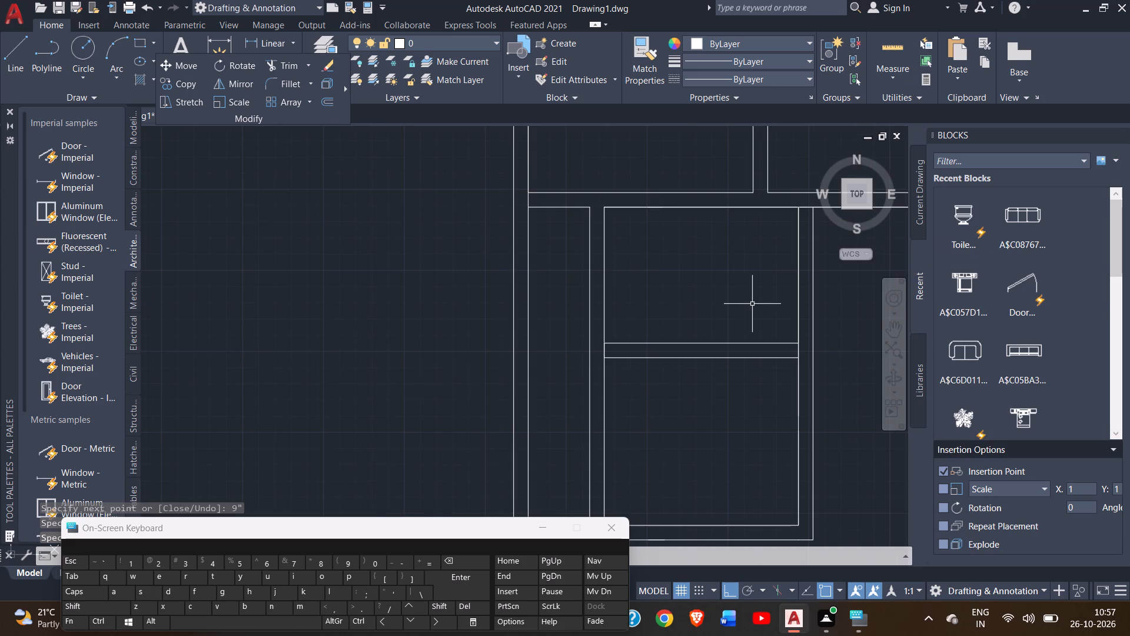
{"action": "middle_click_drag", "start_coordinate": [752, 304], "coordinate": [657, 260]}
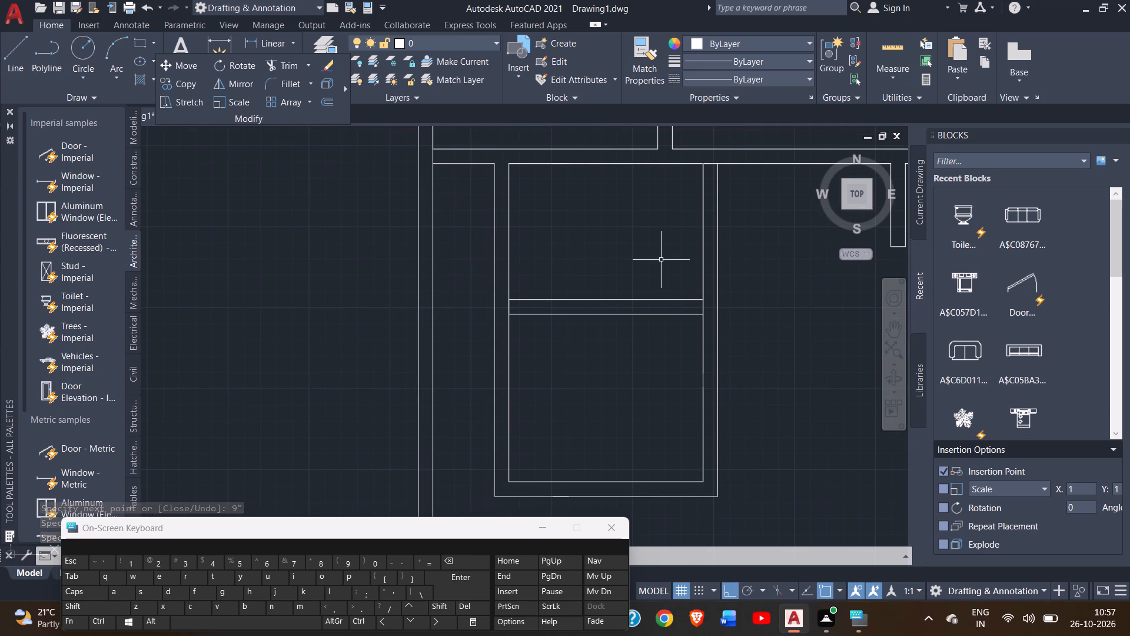
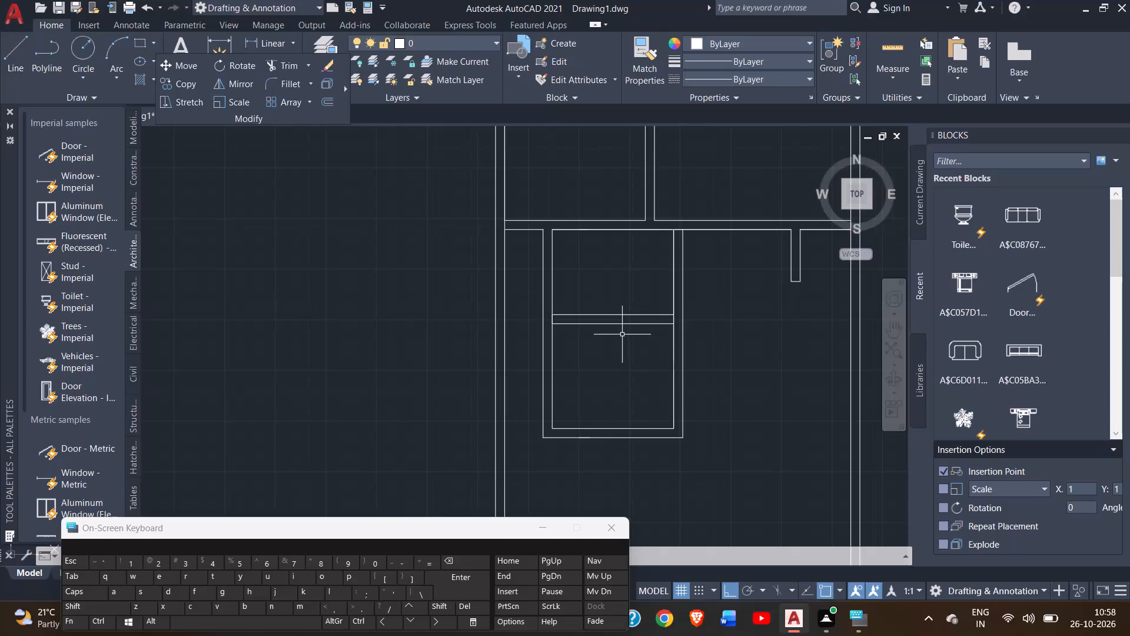
Draw a line from the cross partition's lower east corner 4'10.5" down the inner east wall, continuing horizontally to the inner west wall.
{"action": "scroll", "coordinate": [619, 335], "scroll_direction": "down", "scroll_amount": 1}
{"action": "scroll", "coordinate": [616, 333], "scroll_direction": "up", "scroll_amount": 2}
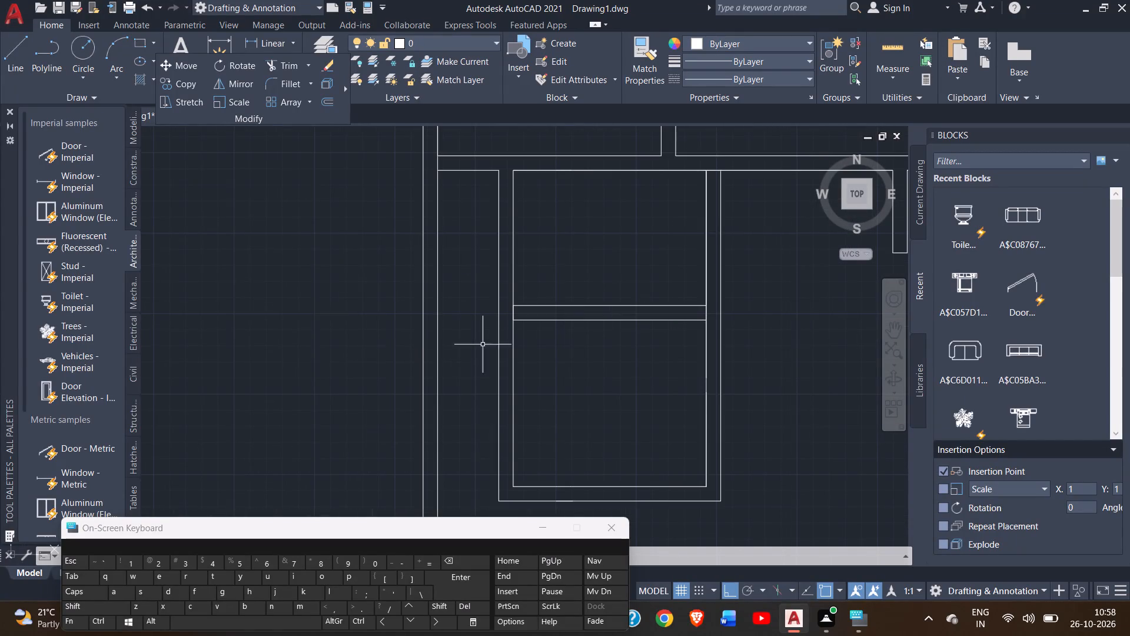
{"action": "left_click", "coordinate": [9, 61]}
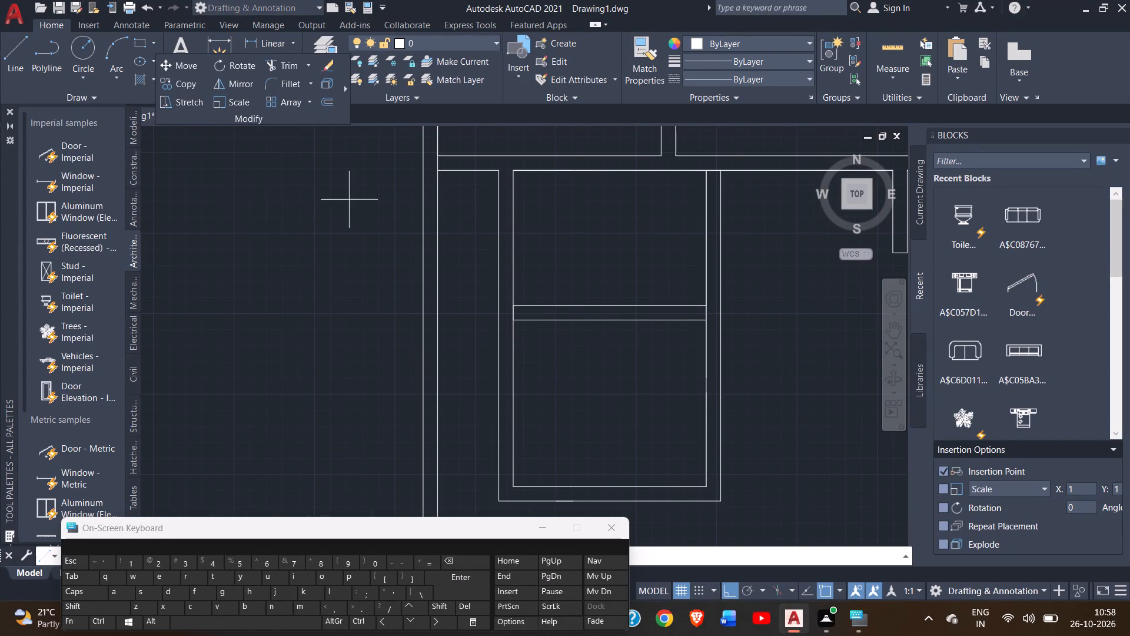
{"action": "left_click", "coordinate": [709, 324]}
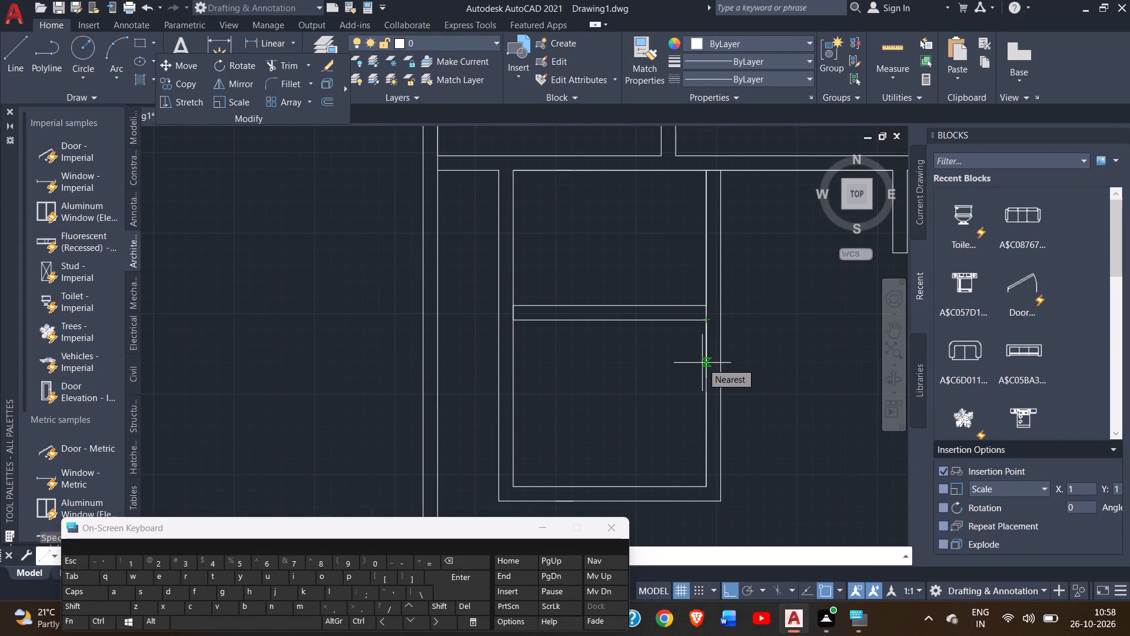
{"action": "type", "text": "4'"}
{"action": "type", "text": "10."}
{"action": "key", "text": "5"}
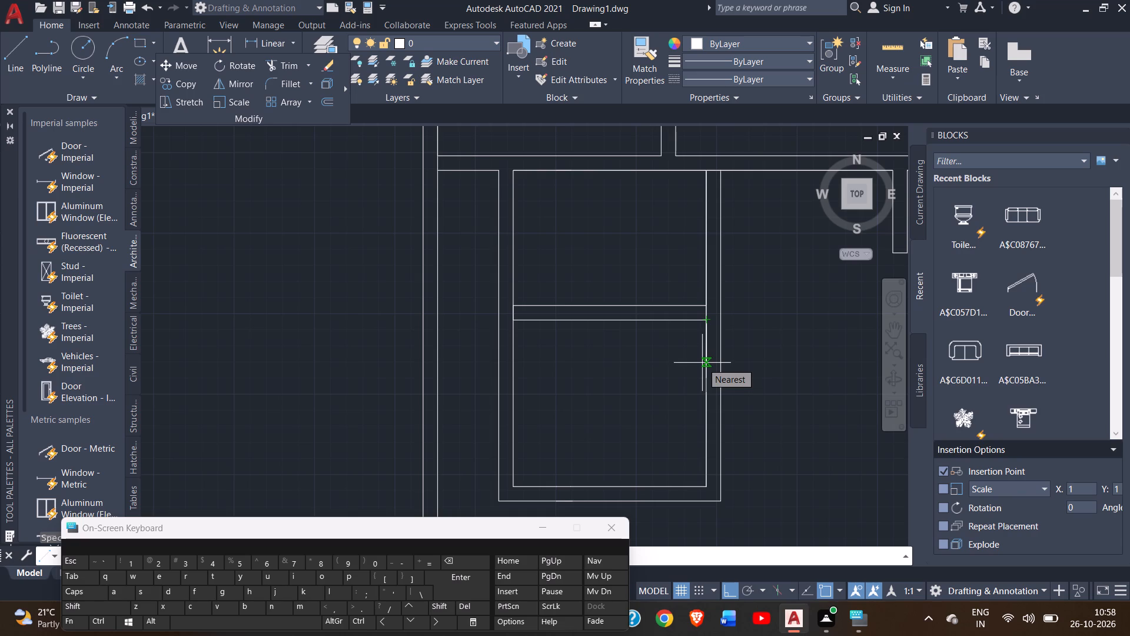
{"action": "key", "text": "shift+quotedbl"}
{"action": "key", "text": "Return"}
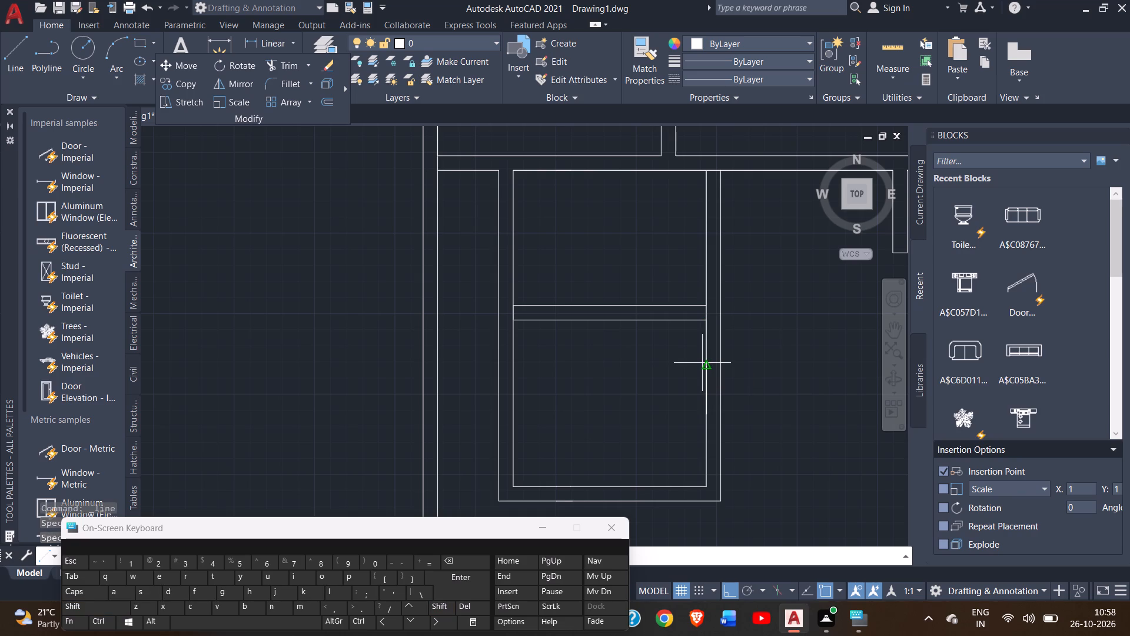
{"action": "scroll", "coordinate": [539, 358], "scroll_direction": "up", "scroll_amount": 2}
{"action": "scroll", "coordinate": [504, 434], "scroll_direction": "down", "scroll_amount": 2}
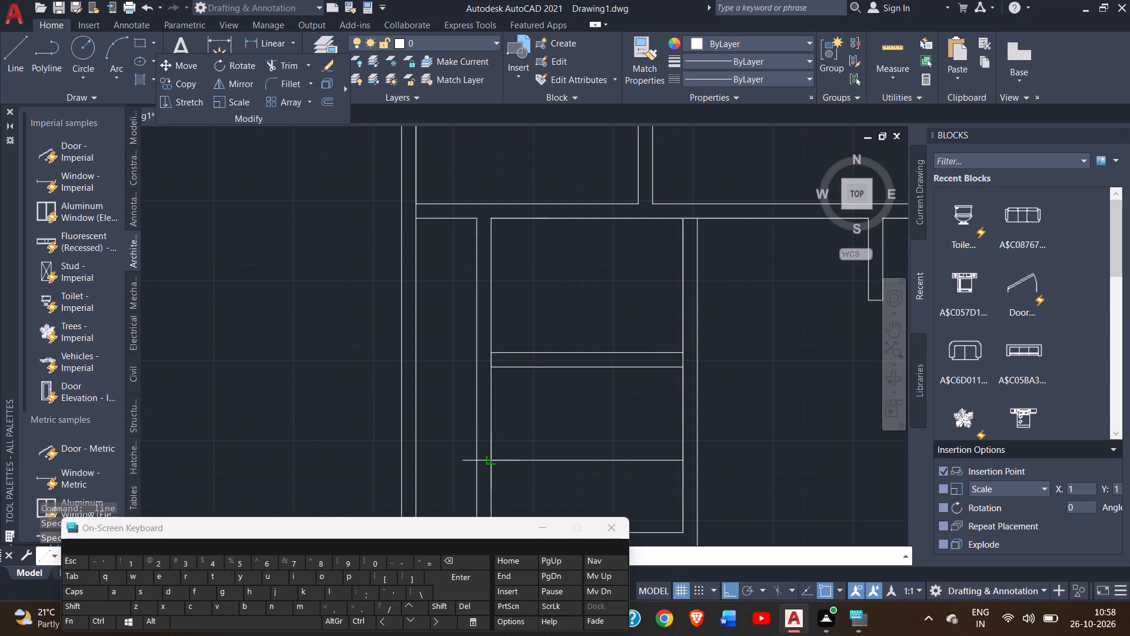
{"action": "left_click", "coordinate": [493, 462]}
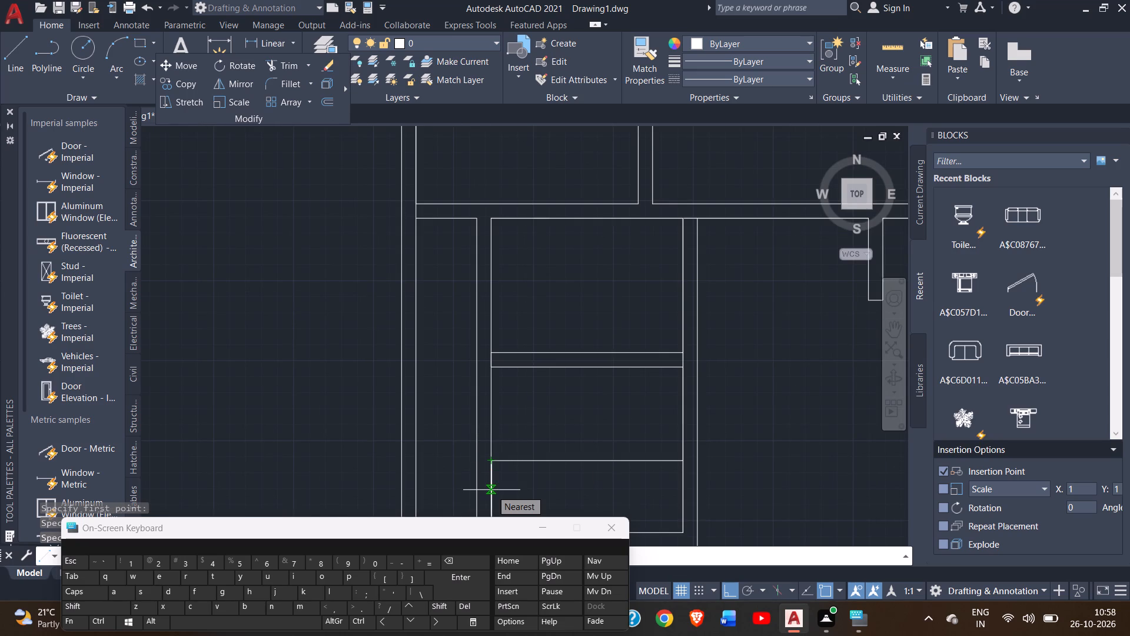
Continue the line 9" down the inner west wall and back across to the east wall, completing the second cross partition.
{"action": "key", "text": "9"}
{"action": "key", "text": "shift+quotedbl"}
{"action": "key", "text": "Return"}
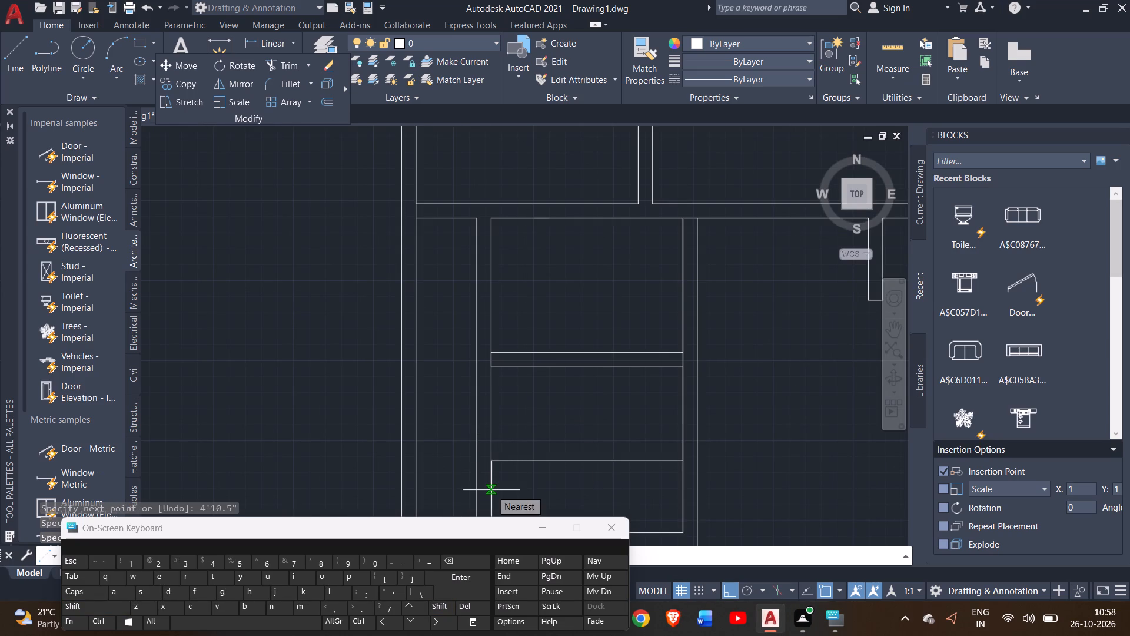
{"action": "scroll", "coordinate": [676, 482], "scroll_direction": "up", "scroll_amount": 1}
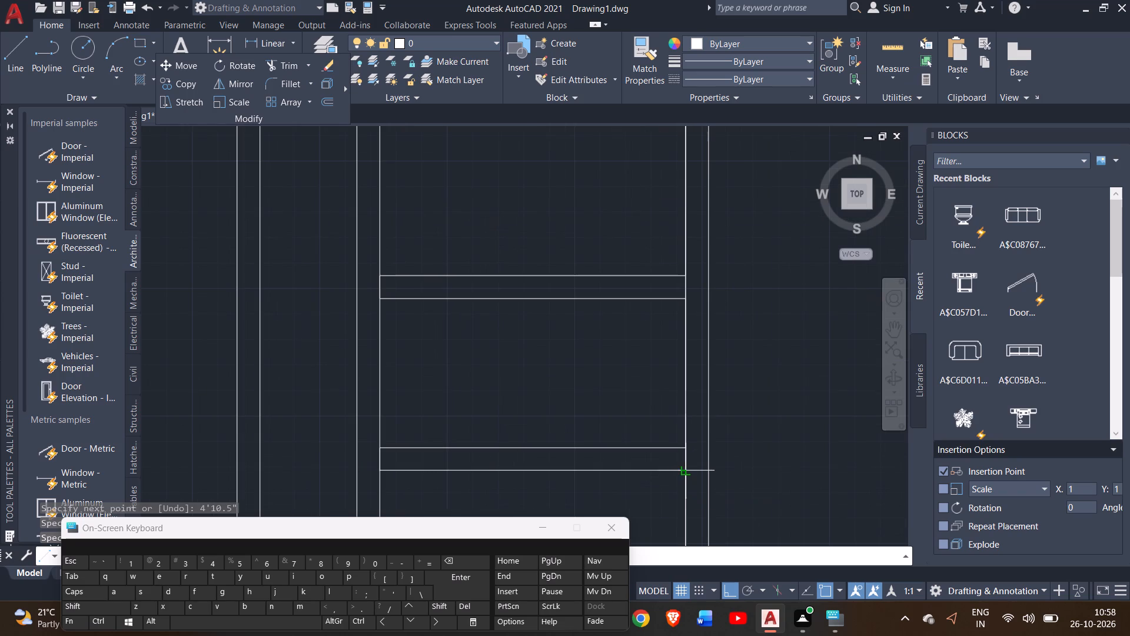
{"action": "left_click", "coordinate": [682, 473]}
{"action": "right_click", "coordinate": [675, 469]}
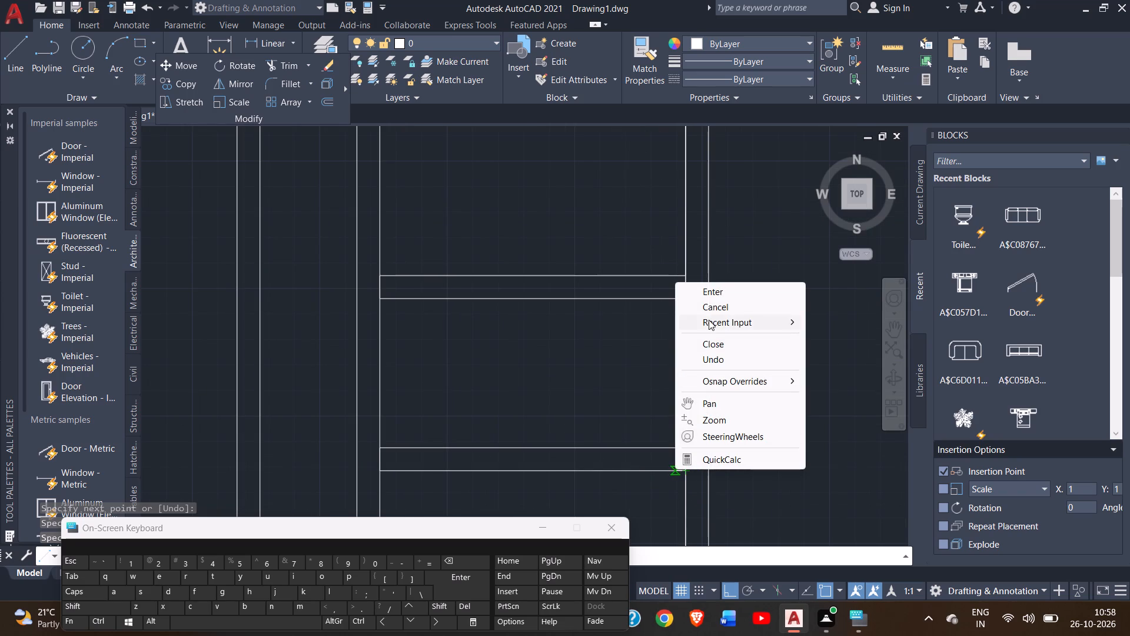
{"action": "double_click", "coordinate": [718, 294]}
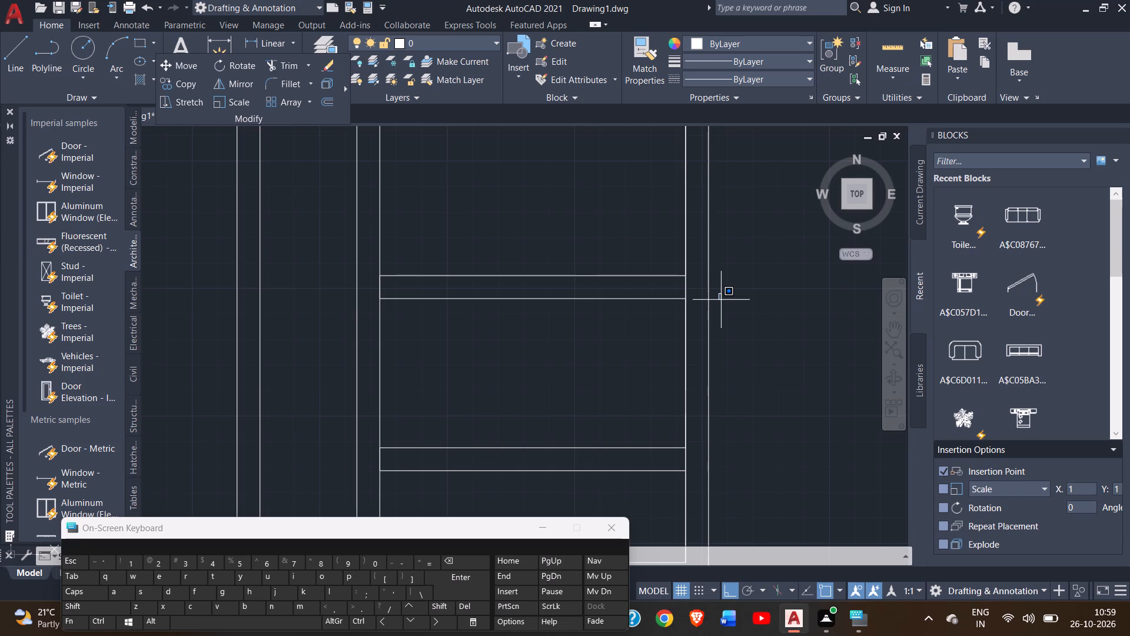
{"action": "scroll", "coordinate": [723, 295], "scroll_direction": "down", "scroll_amount": 2}
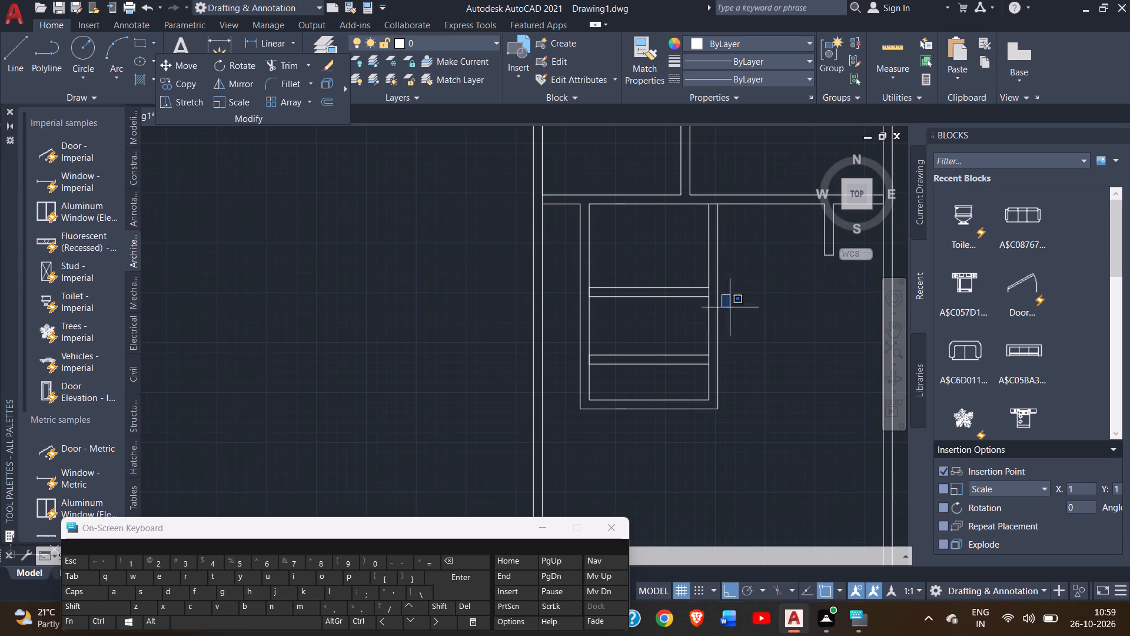
{"action": "left_click", "coordinate": [746, 294]}
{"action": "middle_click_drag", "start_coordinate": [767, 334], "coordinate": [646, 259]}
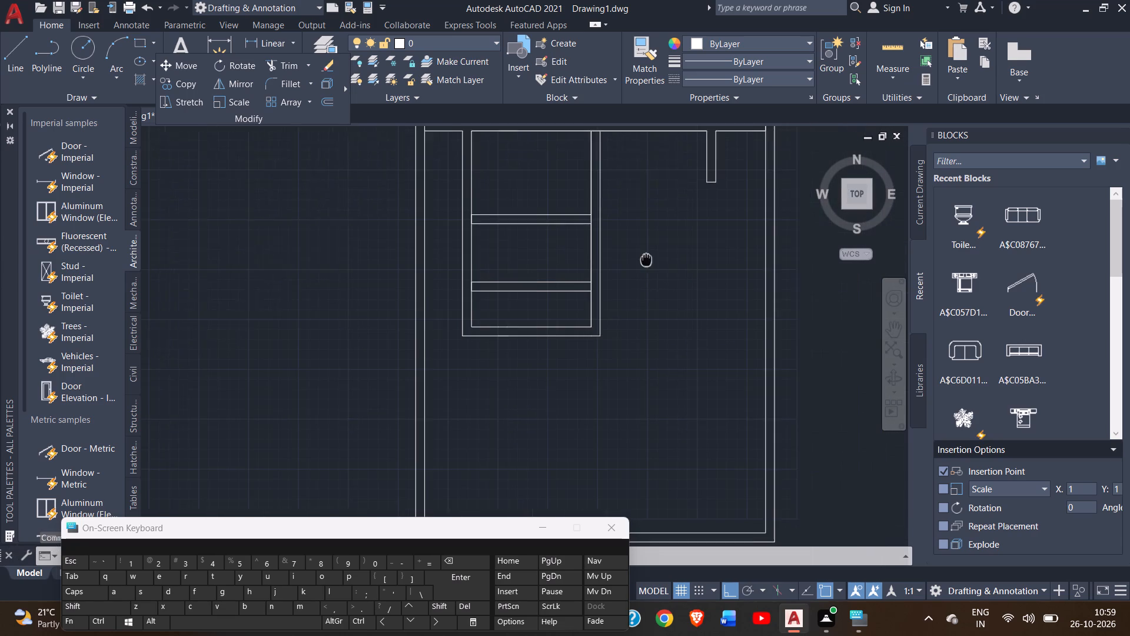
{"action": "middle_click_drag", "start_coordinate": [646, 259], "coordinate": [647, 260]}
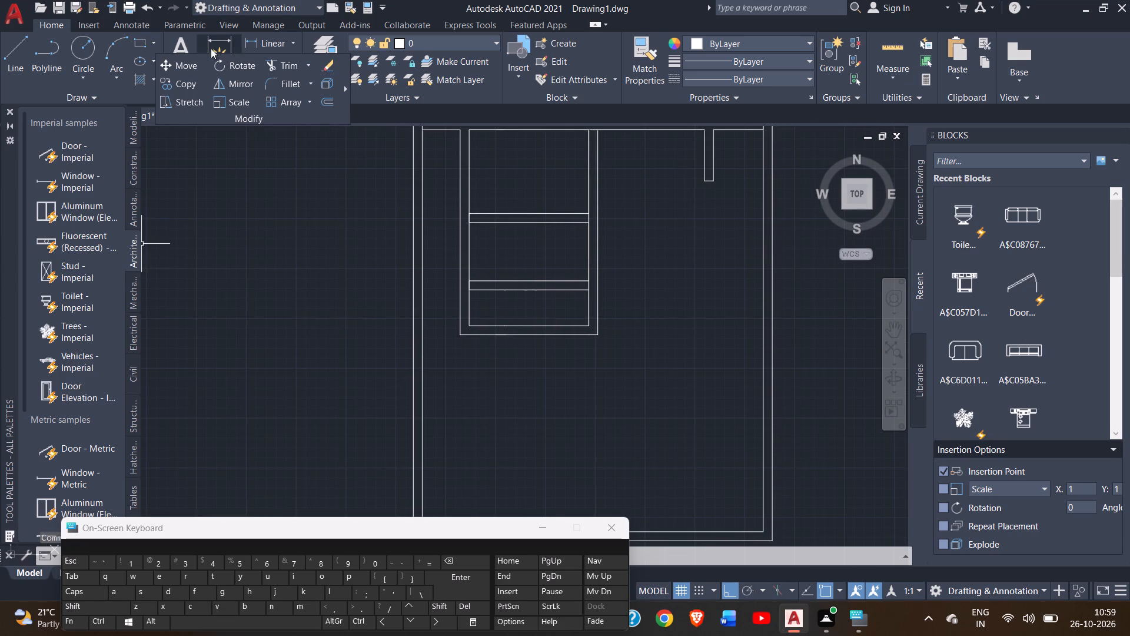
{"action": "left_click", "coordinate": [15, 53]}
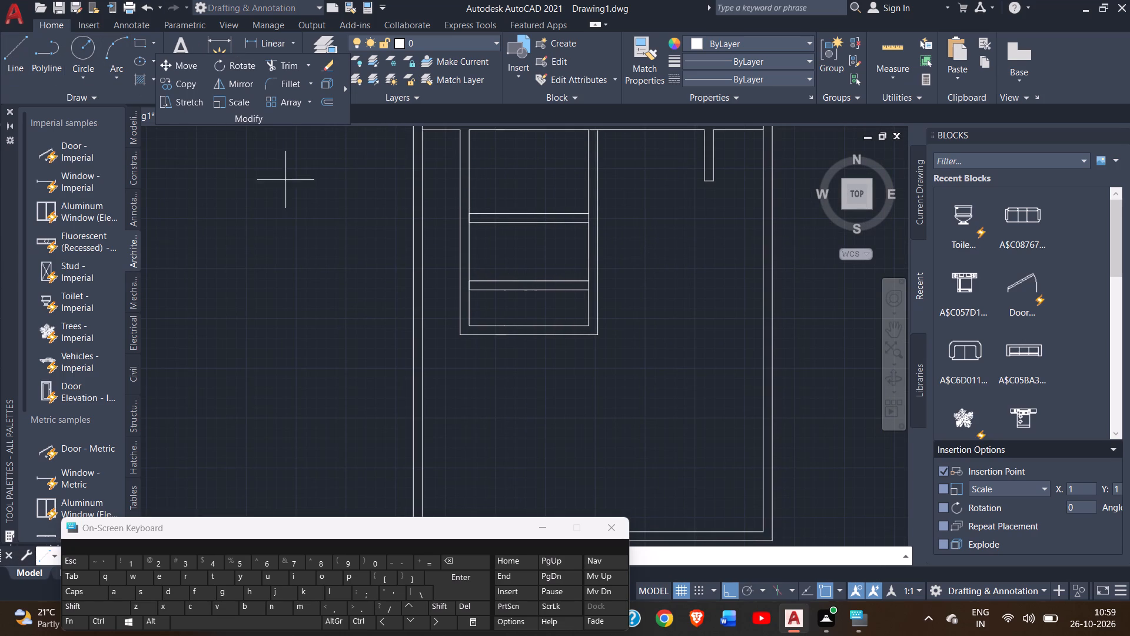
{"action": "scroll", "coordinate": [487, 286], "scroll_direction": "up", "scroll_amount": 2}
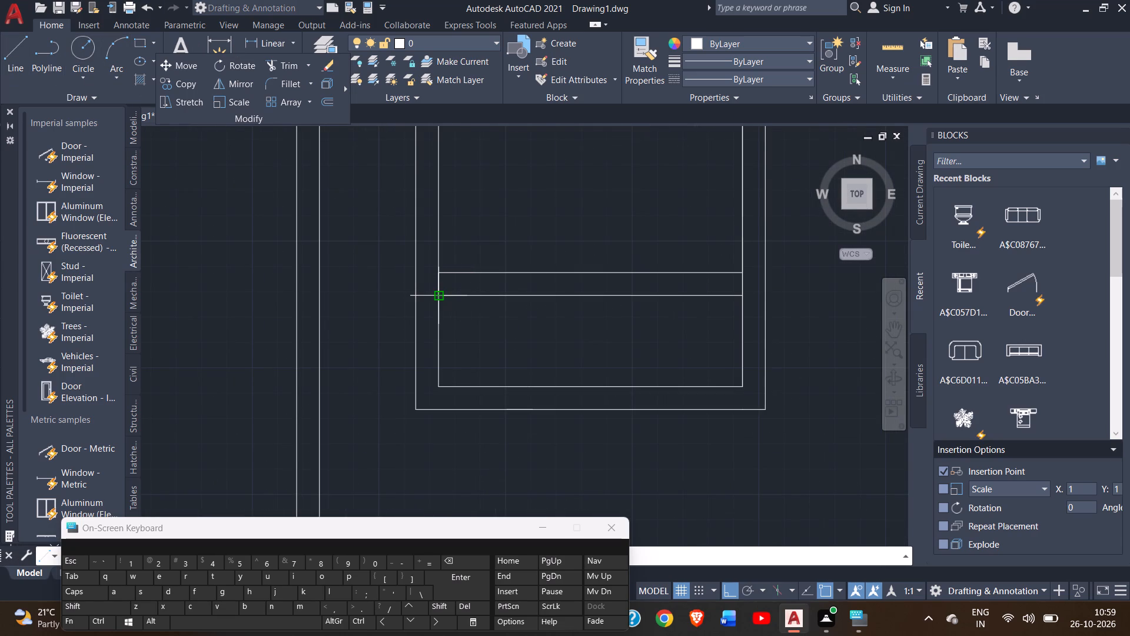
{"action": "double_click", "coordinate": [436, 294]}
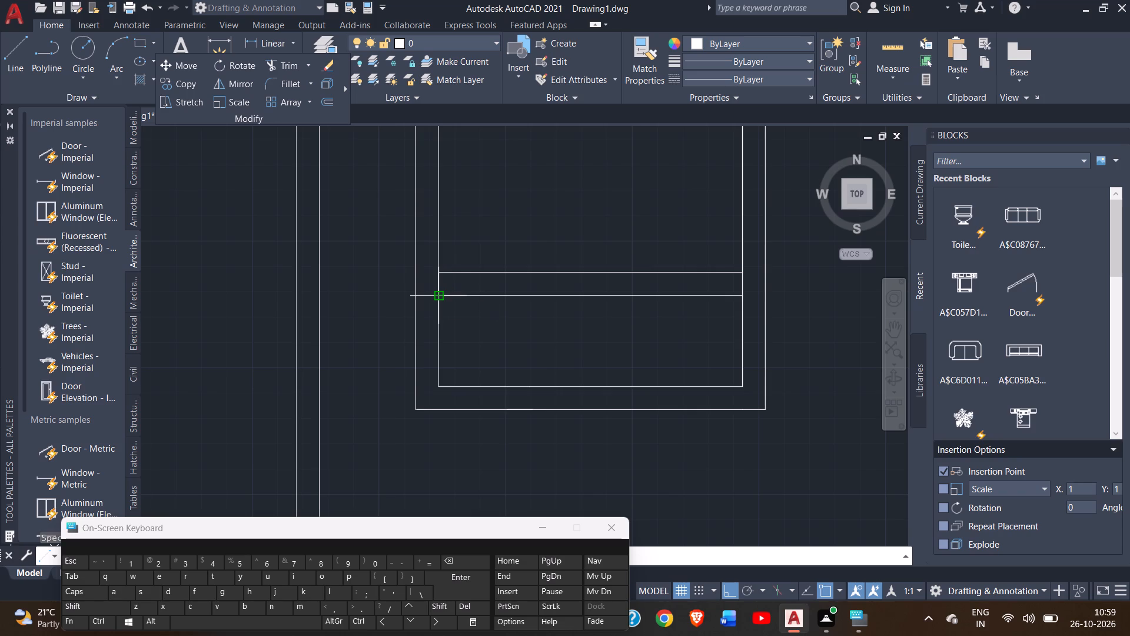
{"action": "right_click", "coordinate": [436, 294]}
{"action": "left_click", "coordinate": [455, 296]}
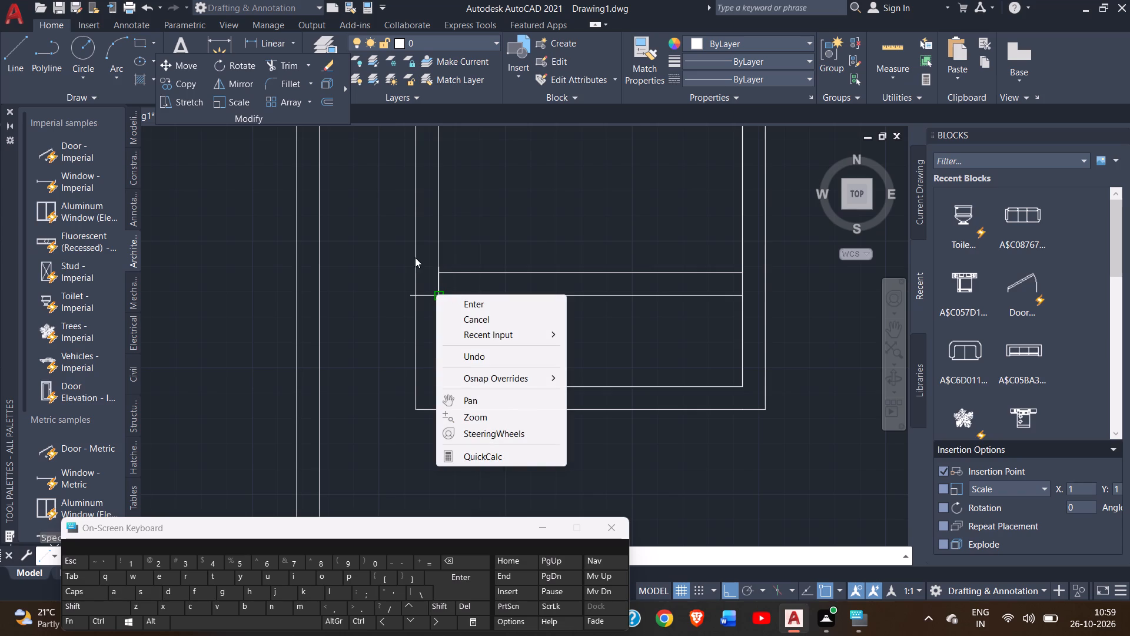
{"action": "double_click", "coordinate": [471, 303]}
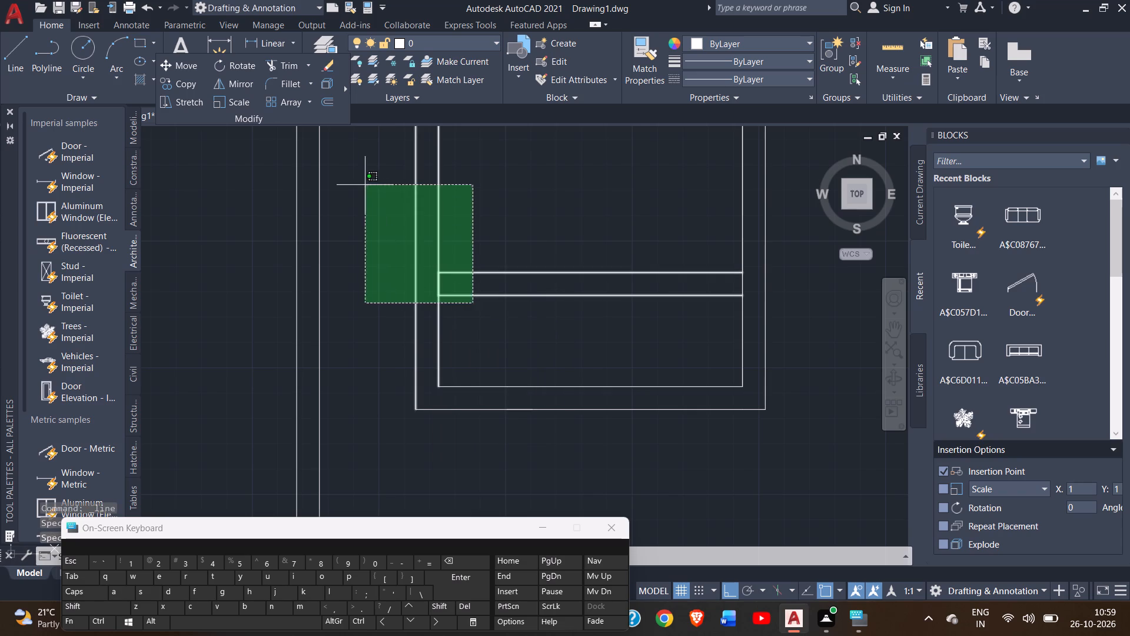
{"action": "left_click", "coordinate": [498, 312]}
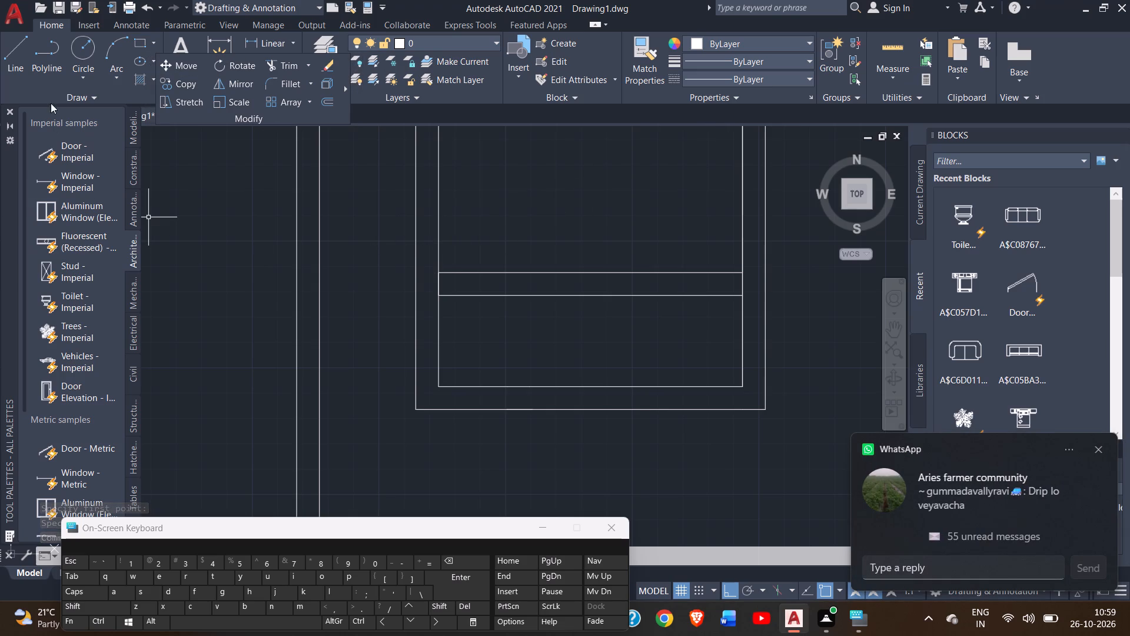
Draw a line from the lower partition's upper west corner across the wall thickness to the west wall's outer face.
{"action": "left_click", "coordinate": [26, 46]}
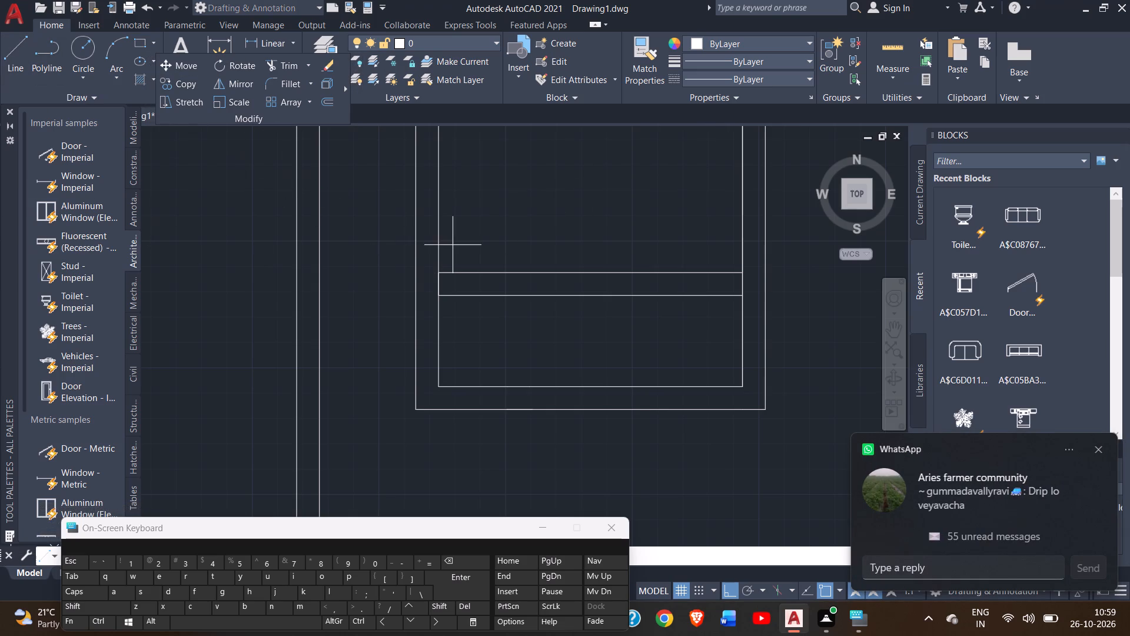
{"action": "scroll", "coordinate": [448, 274], "scroll_direction": "up", "scroll_amount": 3}
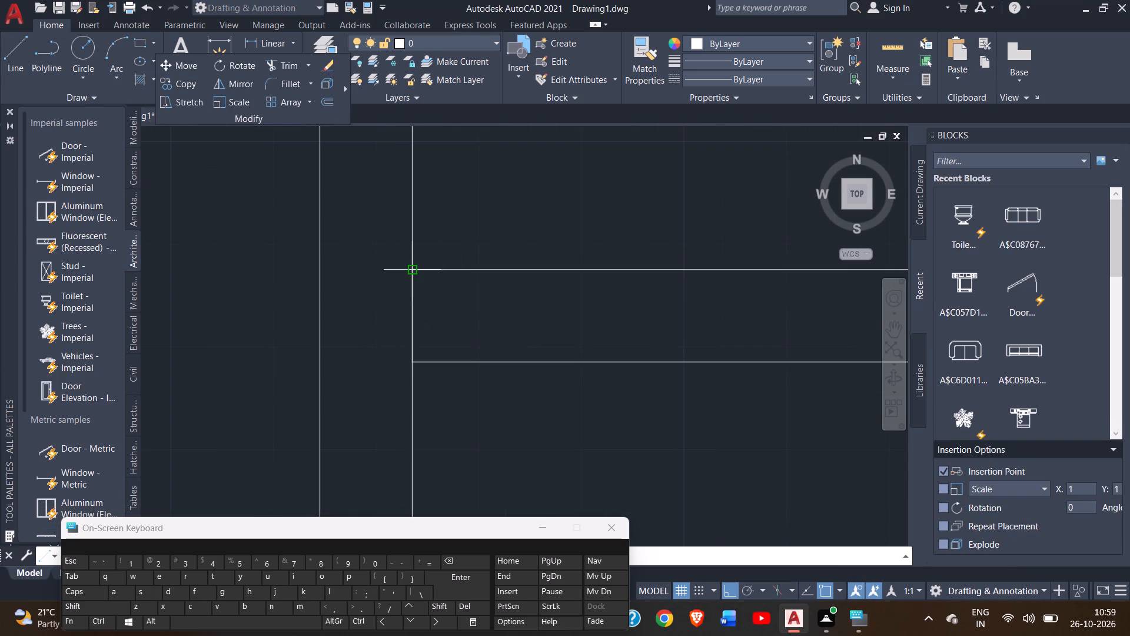
{"action": "left_click", "coordinate": [410, 269]}
{"action": "left_click", "coordinate": [320, 268]}
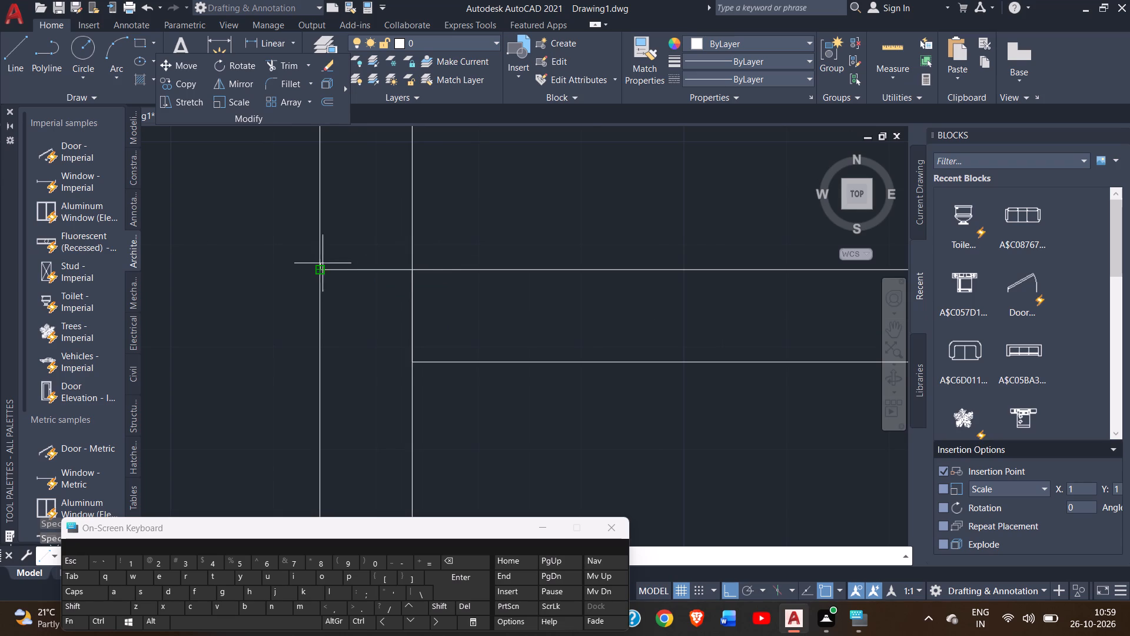
{"action": "right_click", "coordinate": [338, 256]}
{"action": "left_click", "coordinate": [387, 265]}
Draw a line from the lower partition's upper east corner across the wall thickness to the east wall's outer face.
{"action": "scroll", "coordinate": [467, 276], "scroll_direction": "down", "scroll_amount": 4}
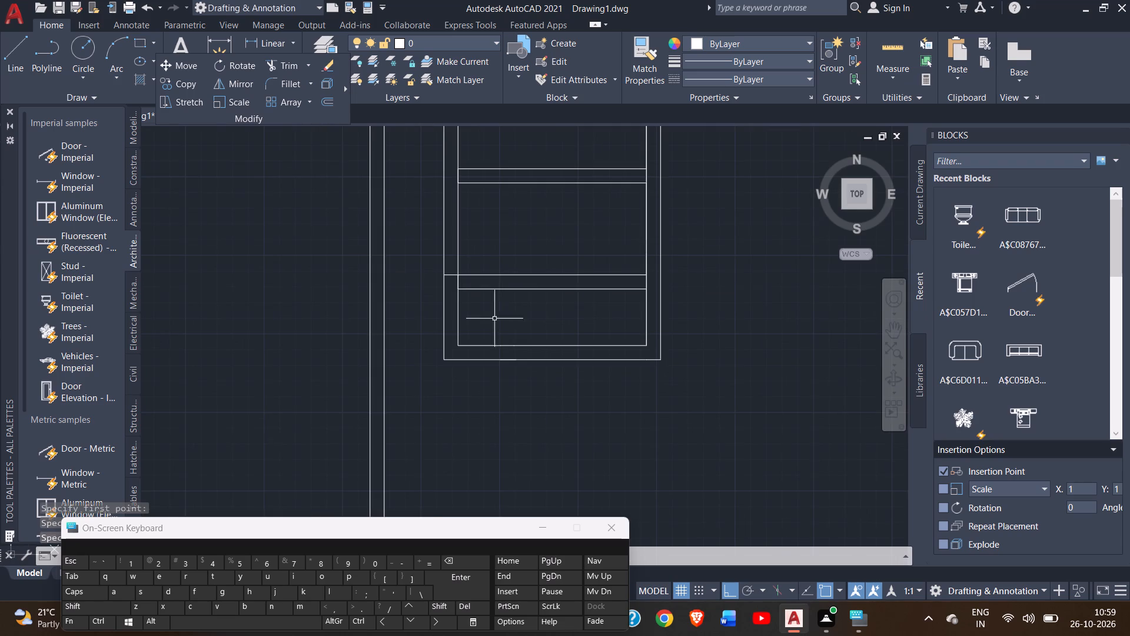
{"action": "middle_click_drag", "start_coordinate": [506, 321], "coordinate": [347, 281]}
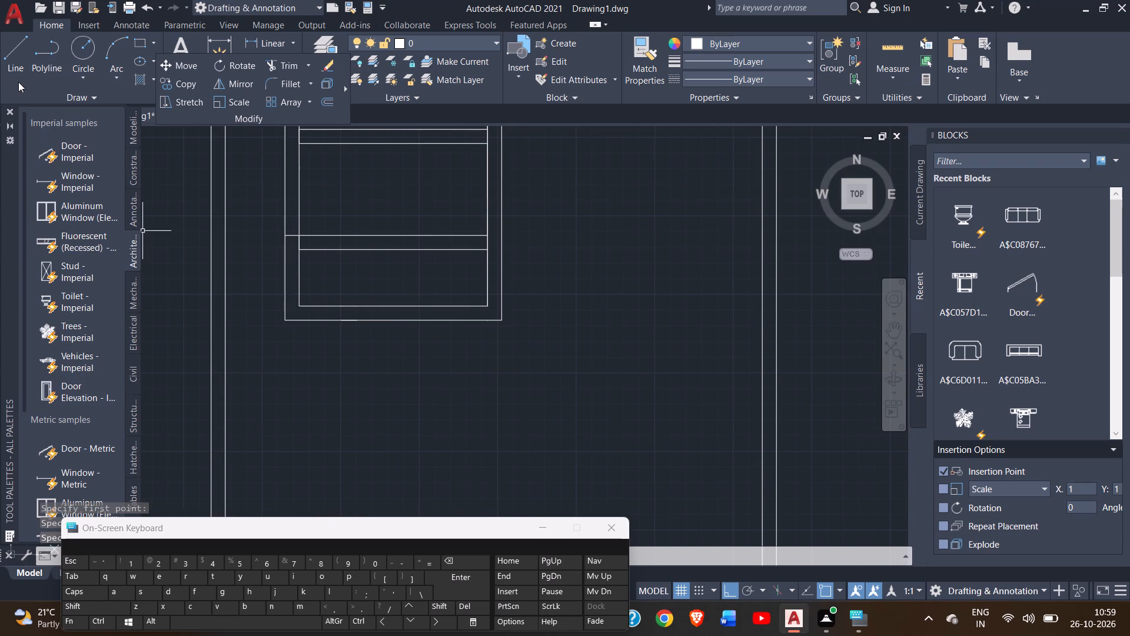
{"action": "left_click", "coordinate": [20, 79]}
{"action": "scroll", "coordinate": [508, 224], "scroll_direction": "up", "scroll_amount": 3}
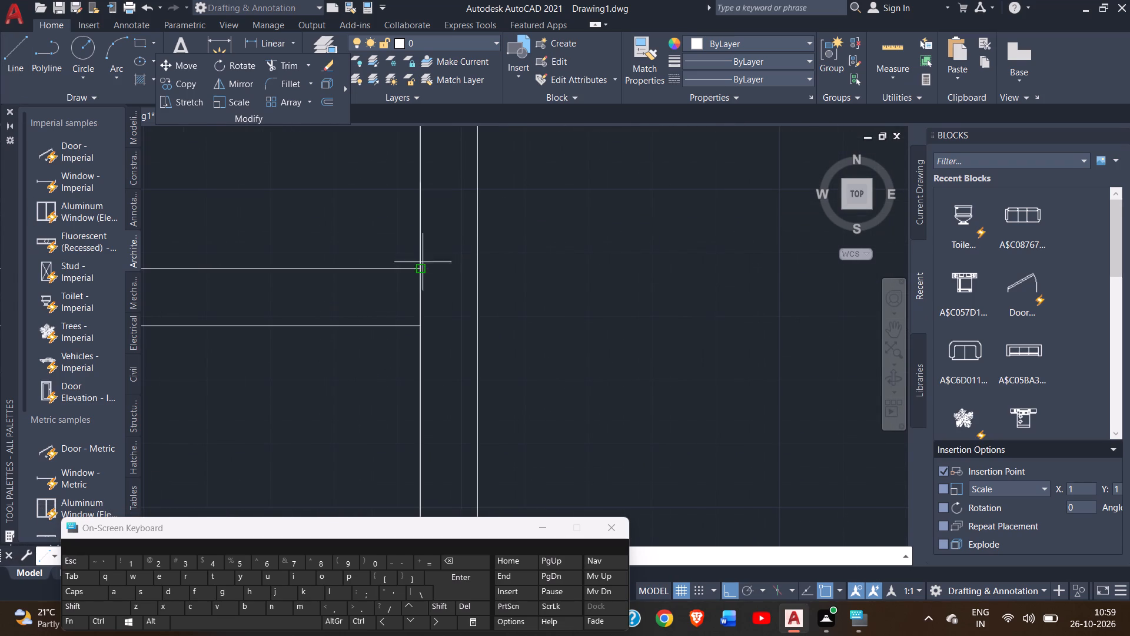
{"action": "left_click", "coordinate": [421, 267]}
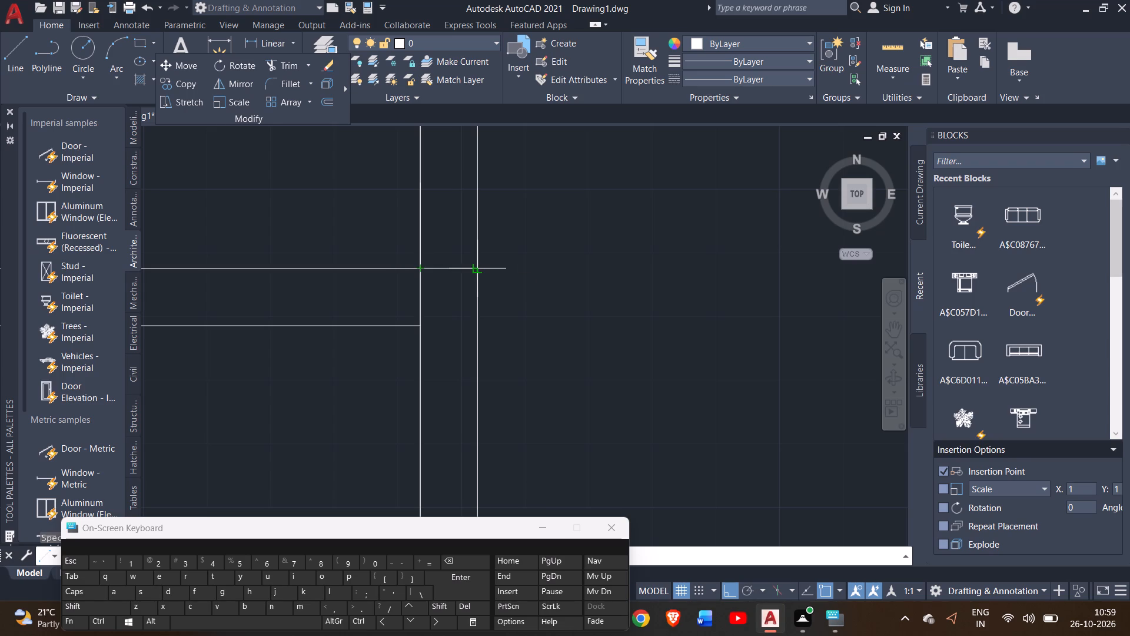
{"action": "left_click", "coordinate": [478, 270]}
{"action": "right_click", "coordinate": [497, 257]}
{"action": "left_click", "coordinate": [532, 264]}
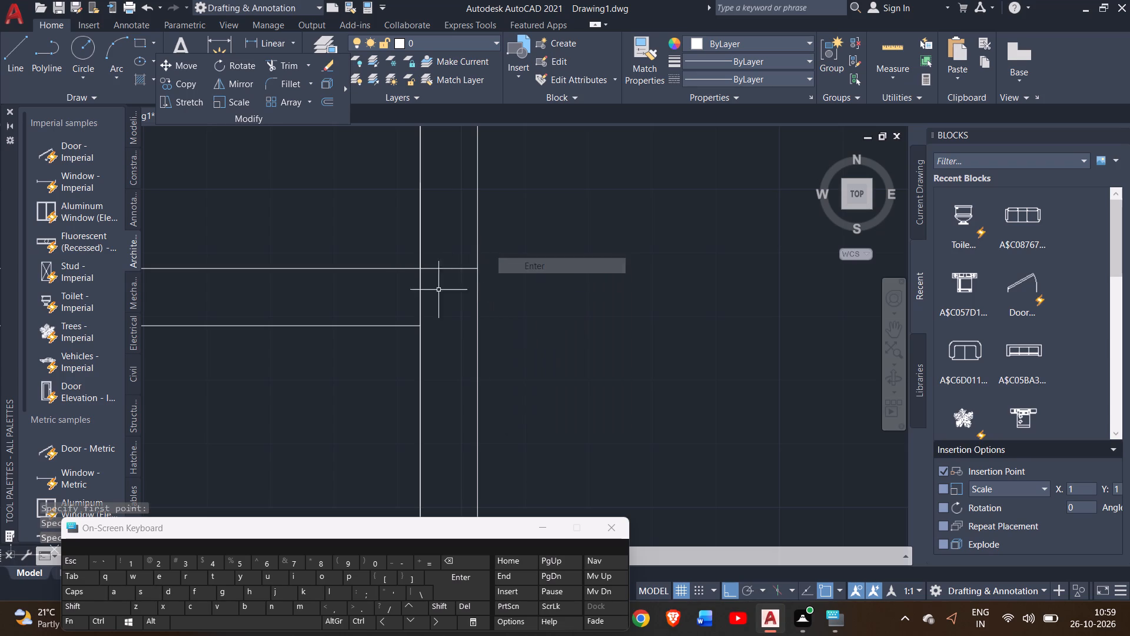
Trim the inner west and east wall lines between the lower partition's two faces so the walls join openly.
{"action": "scroll", "coordinate": [359, 313], "scroll_direction": "down", "scroll_amount": 5}
{"action": "scroll", "coordinate": [368, 349], "scroll_direction": "up", "scroll_amount": 2}
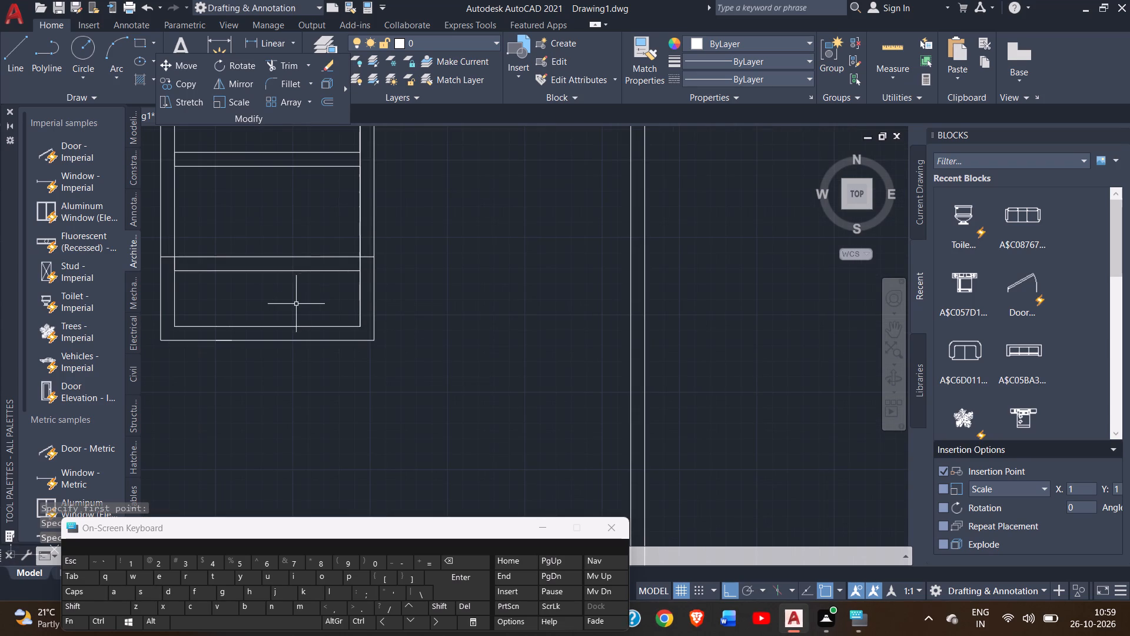
{"action": "middle_click_drag", "start_coordinate": [295, 302], "coordinate": [392, 276]}
{"action": "scroll", "coordinate": [300, 247], "scroll_direction": "up", "scroll_amount": 3}
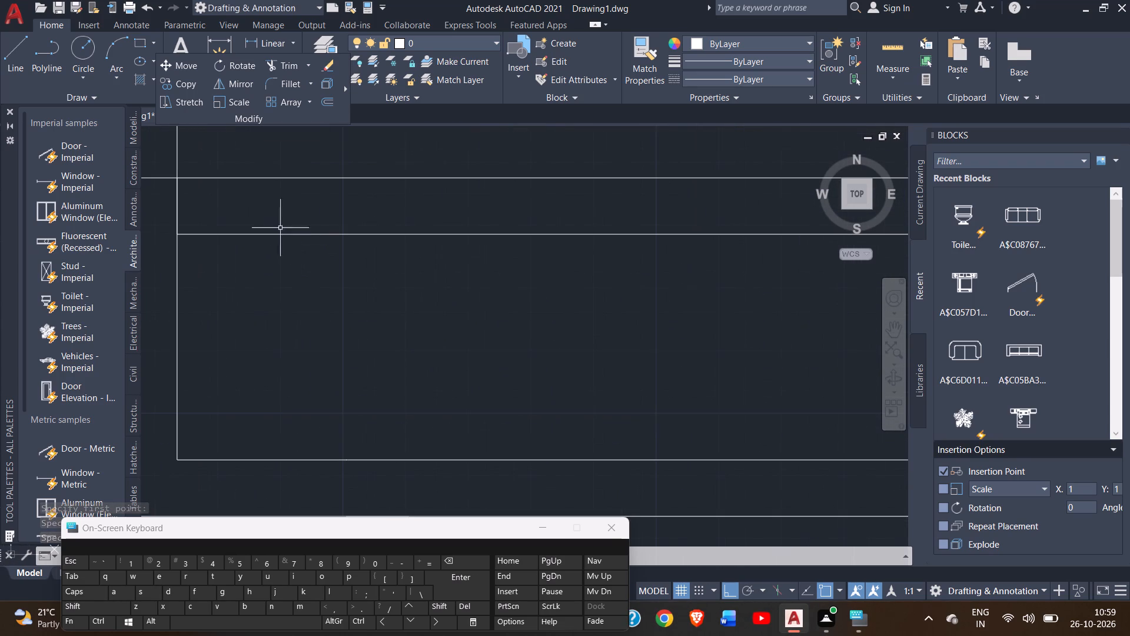
{"action": "scroll", "coordinate": [230, 196], "scroll_direction": "down", "scroll_amount": 1}
{"action": "left_click", "coordinate": [278, 64]}
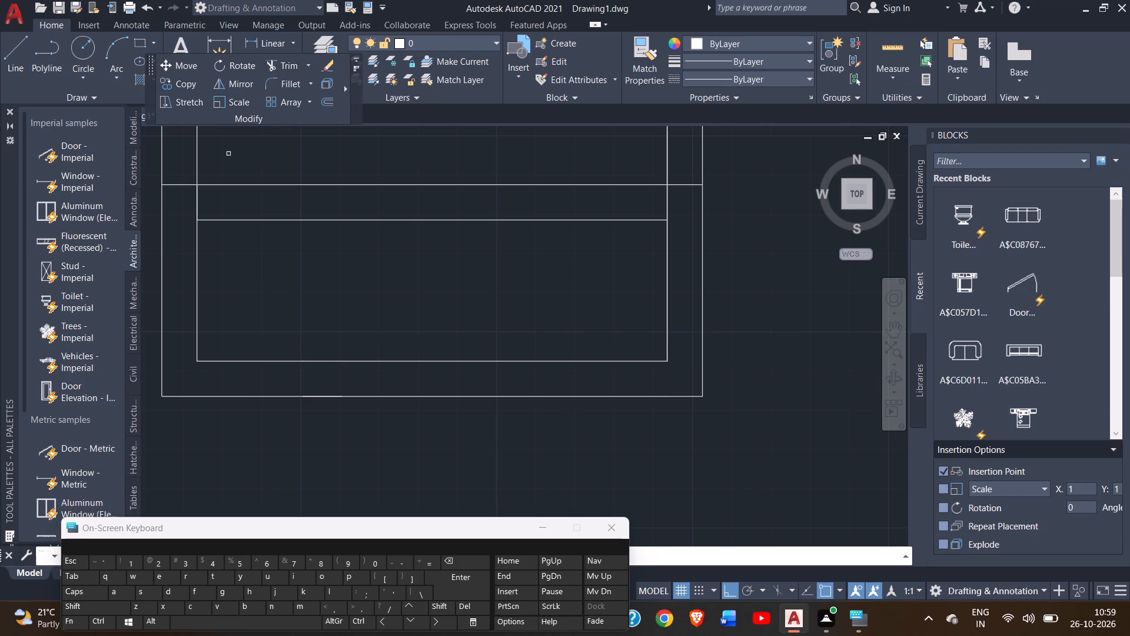
{"action": "left_click", "coordinate": [199, 201]}
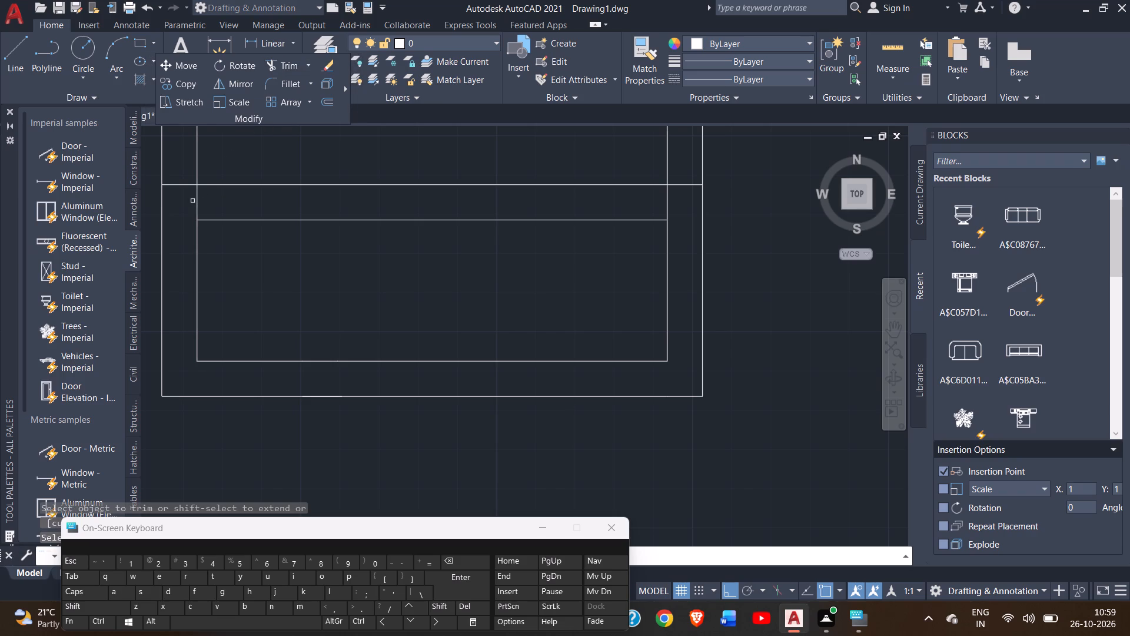
{"action": "left_click_drag", "start_coordinate": [192, 201], "coordinate": [209, 201]}
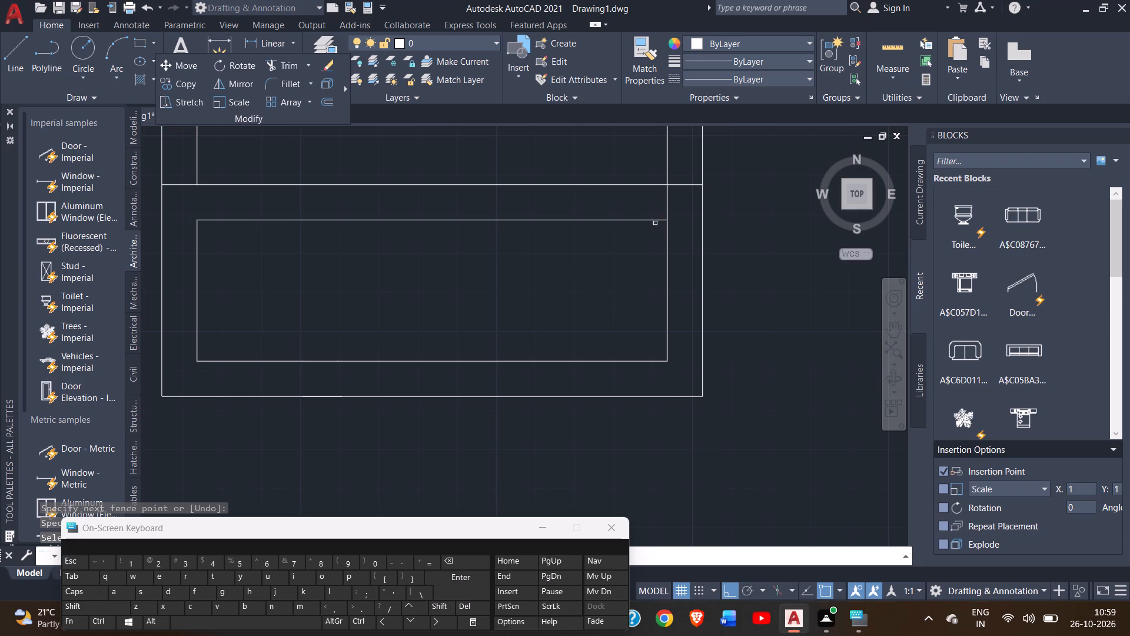
{"action": "left_click_drag", "start_coordinate": [650, 200], "coordinate": [677, 200]}
Finish trimming the wall junctions at the lower partition.
{"action": "right_click", "coordinate": [795, 250]}
{"action": "left_click", "coordinate": [823, 273]}
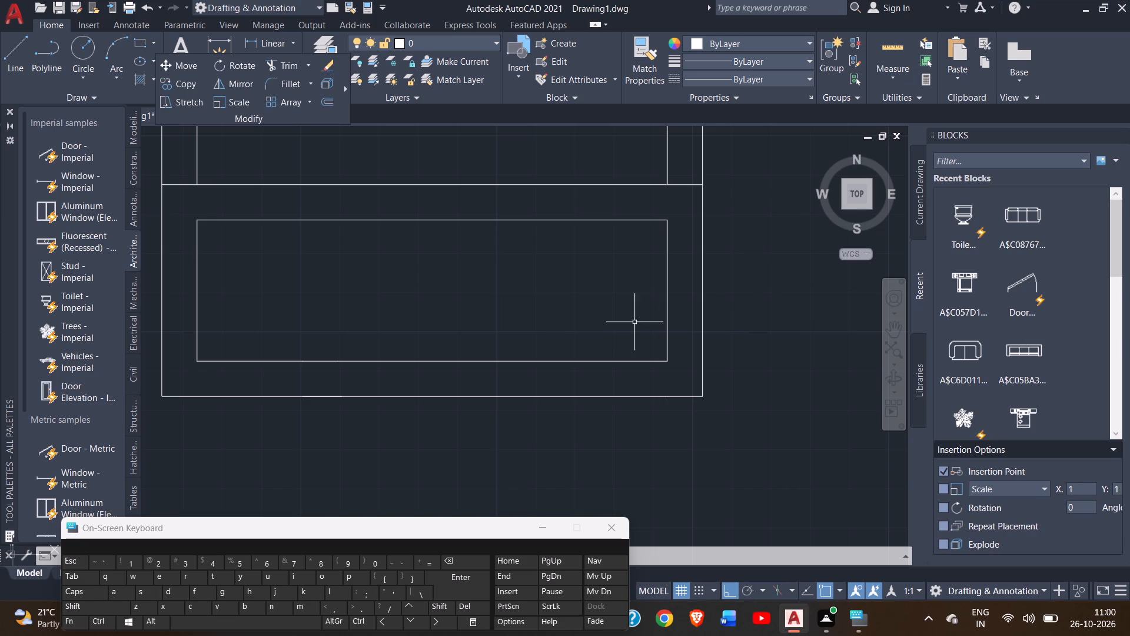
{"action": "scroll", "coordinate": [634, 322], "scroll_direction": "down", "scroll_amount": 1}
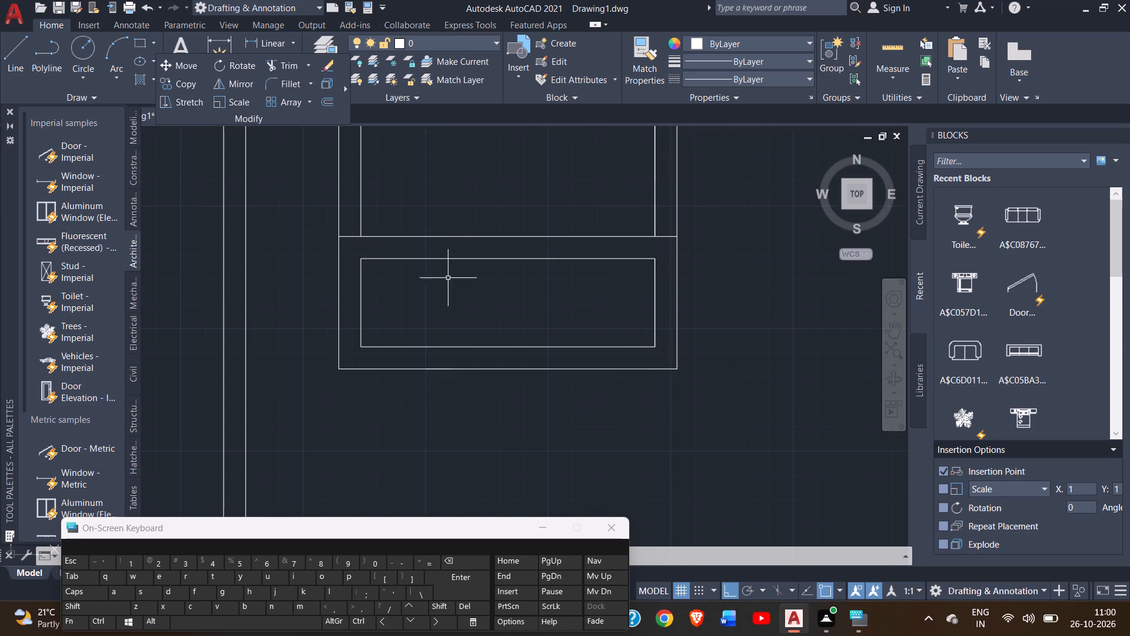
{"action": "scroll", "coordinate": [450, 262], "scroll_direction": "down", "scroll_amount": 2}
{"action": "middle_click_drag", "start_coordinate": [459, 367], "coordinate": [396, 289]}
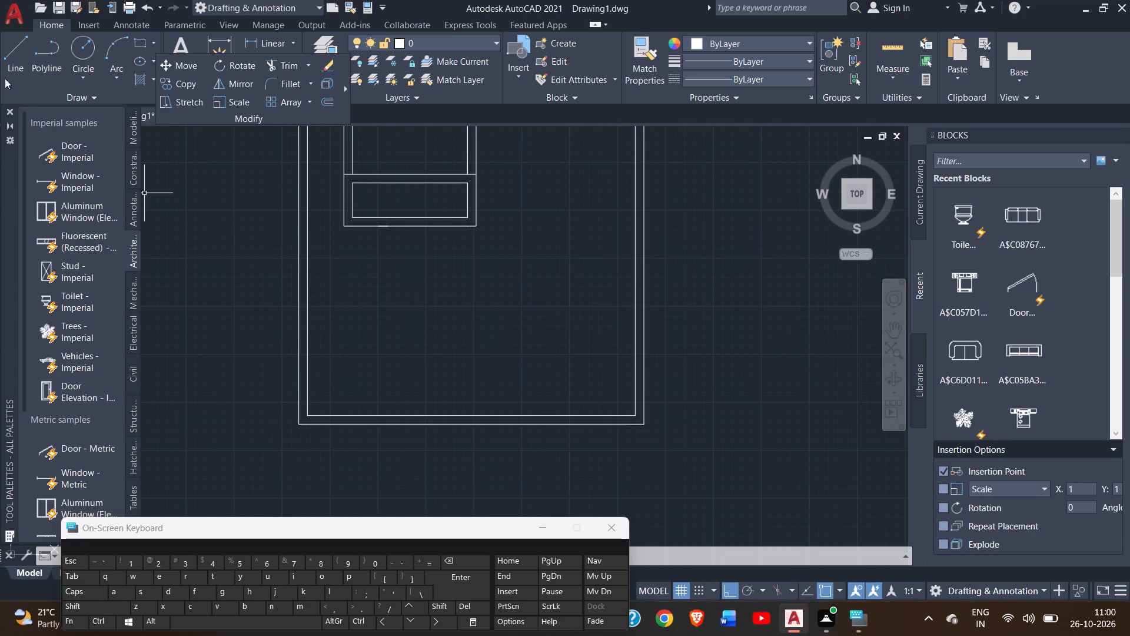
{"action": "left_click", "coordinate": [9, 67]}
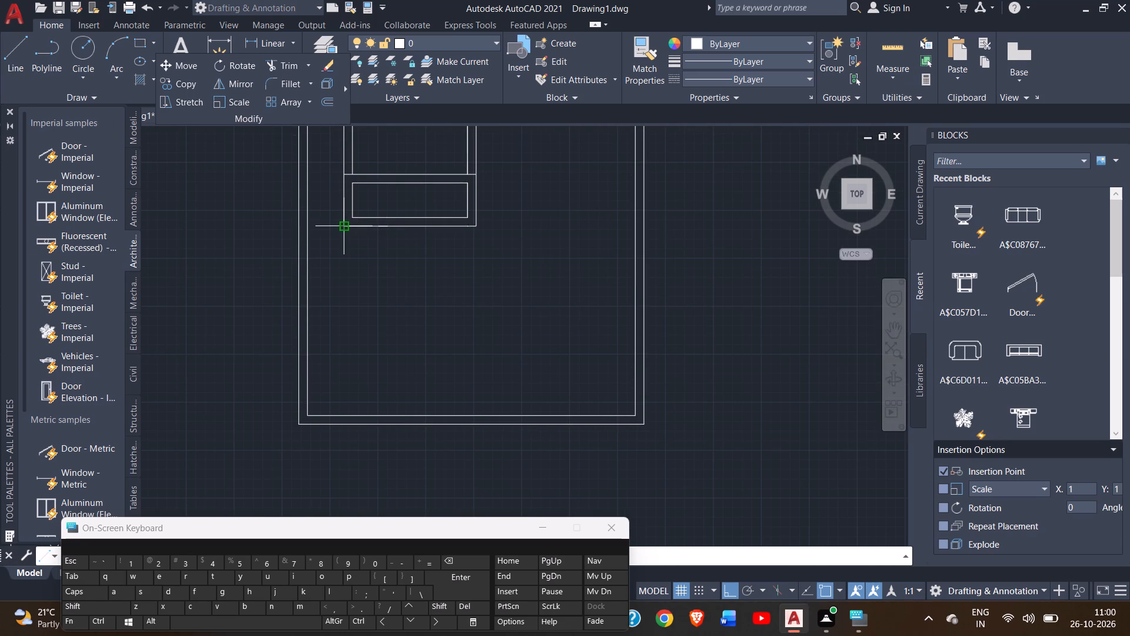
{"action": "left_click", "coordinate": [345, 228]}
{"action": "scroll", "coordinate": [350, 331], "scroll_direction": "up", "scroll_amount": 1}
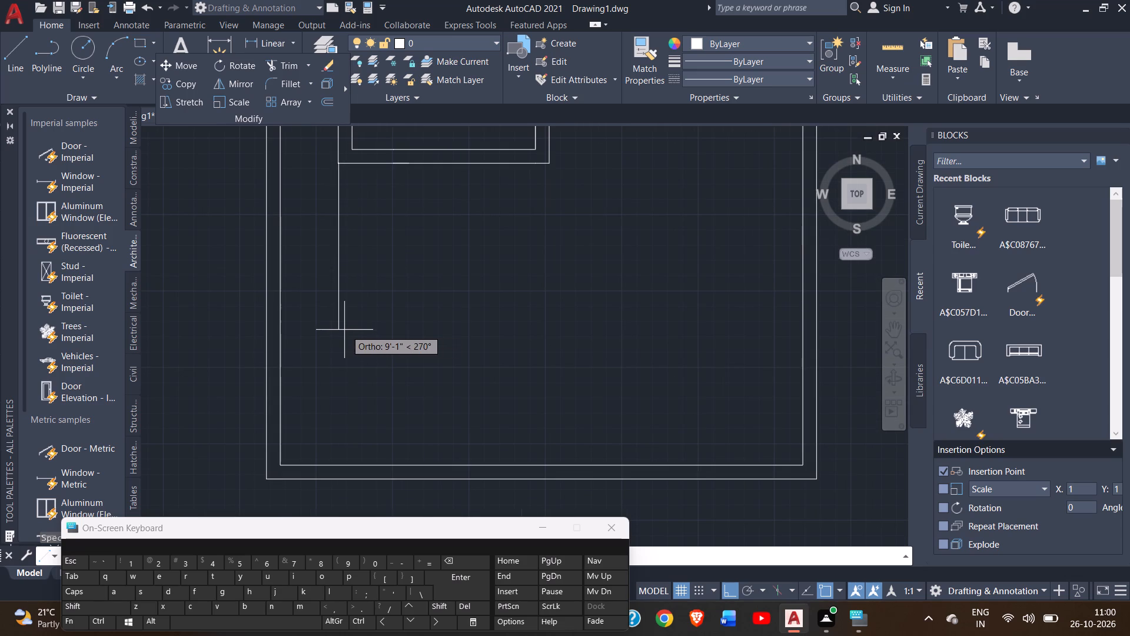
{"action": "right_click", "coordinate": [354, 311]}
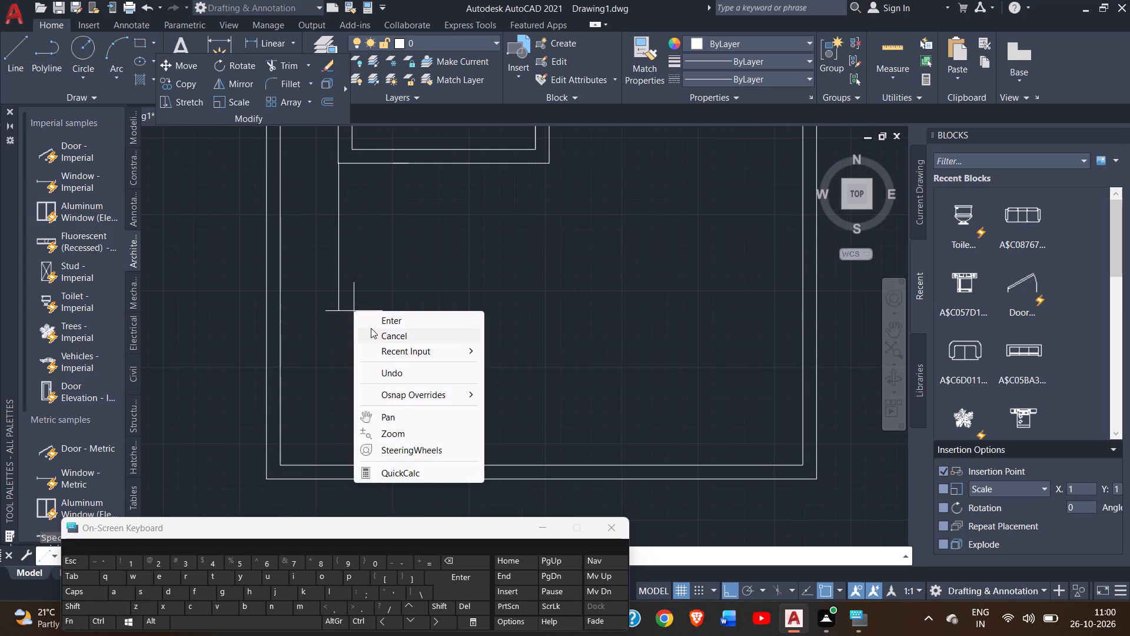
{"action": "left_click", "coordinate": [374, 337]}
Draw a line from the lowest room's inner southwest corner down across the wall thickness, then 11'0" further south.
{"action": "left_click", "coordinate": [28, 61]}
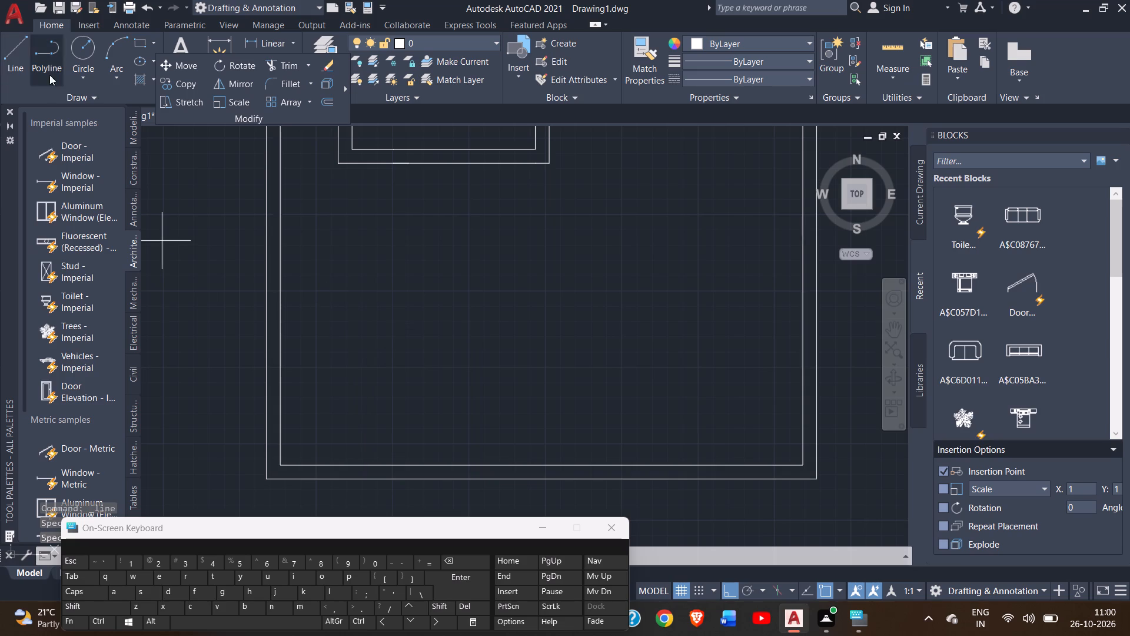
{"action": "left_click", "coordinate": [352, 148]}
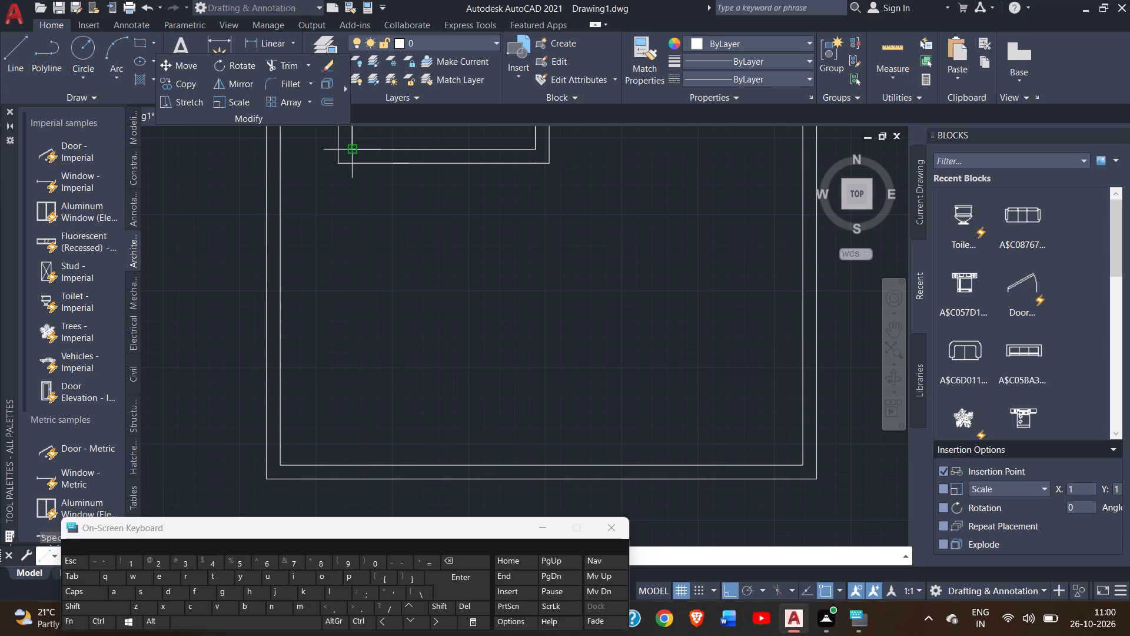
{"action": "left_click", "coordinate": [350, 167]}
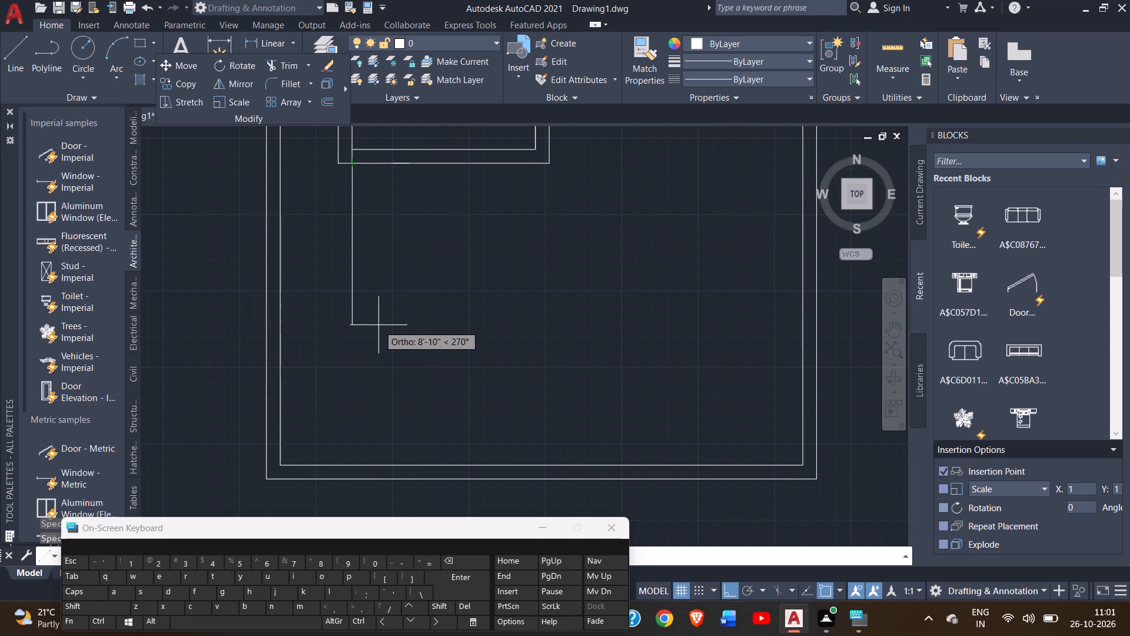
{"action": "type", "text": "11'"}
{"action": "key", "text": "0"}
{"action": "key", "text": "shift+quotedbl"}
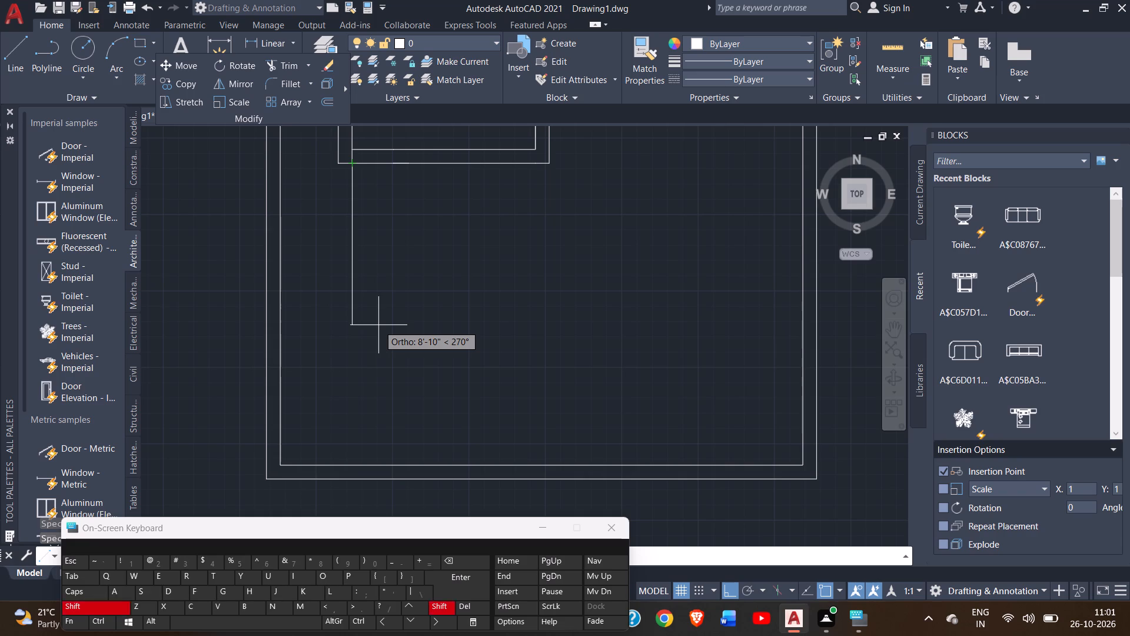
{"action": "key", "text": "Return"}
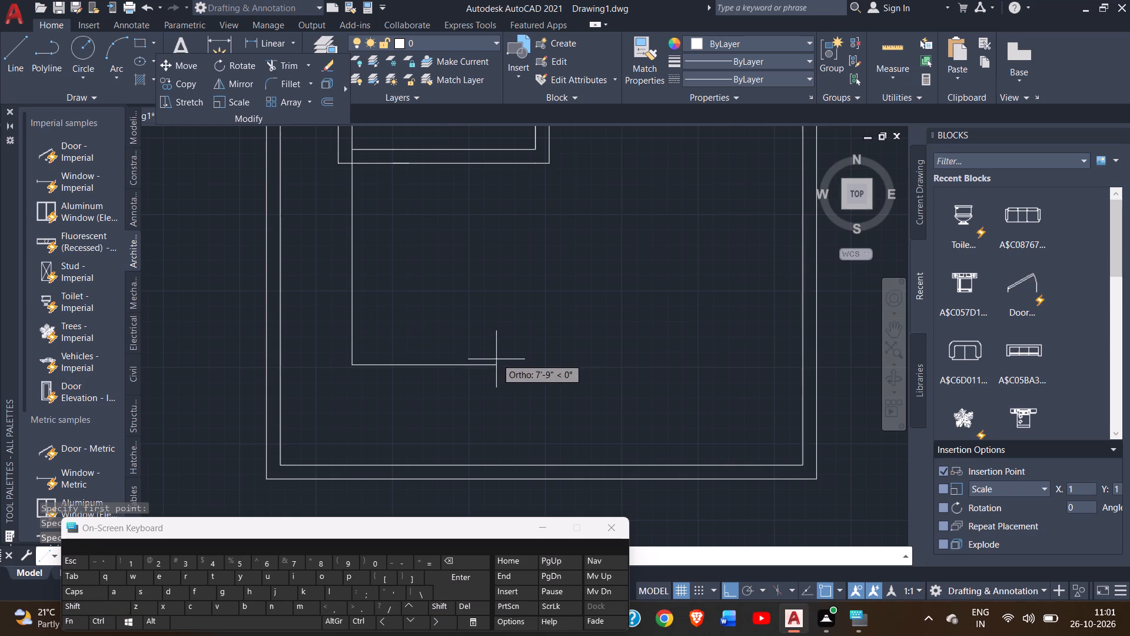
Continue the line east to align with the inner east wall, then north to the existing south wall's outer face.
{"action": "scroll", "coordinate": [471, 362], "scroll_direction": "up", "scroll_amount": 1}
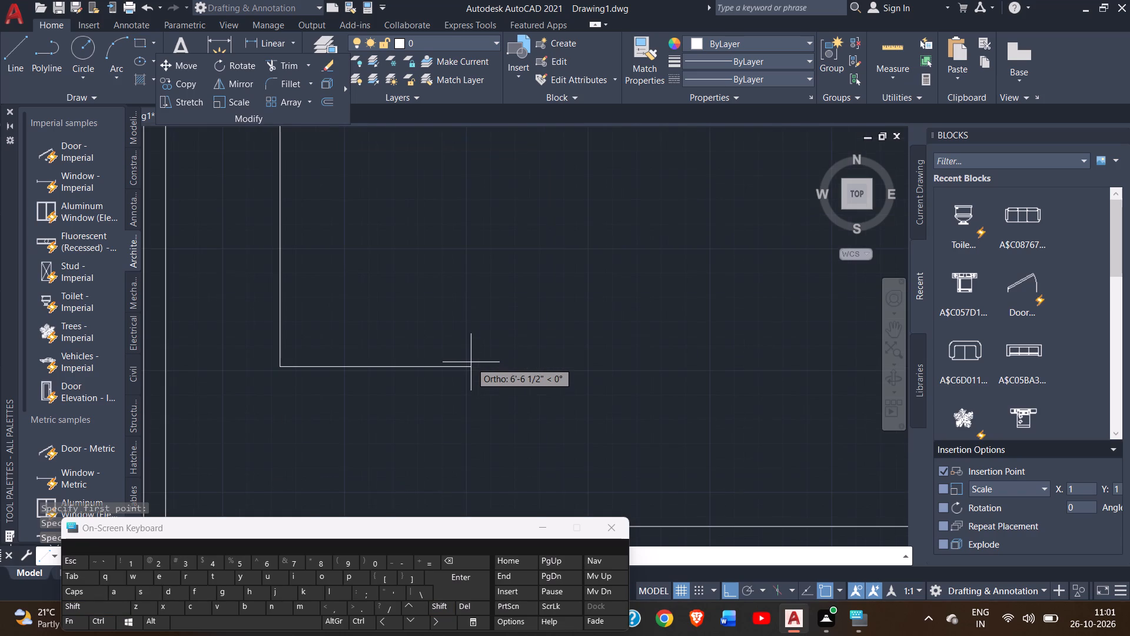
{"action": "scroll", "coordinate": [471, 362], "scroll_direction": "down", "scroll_amount": 1}
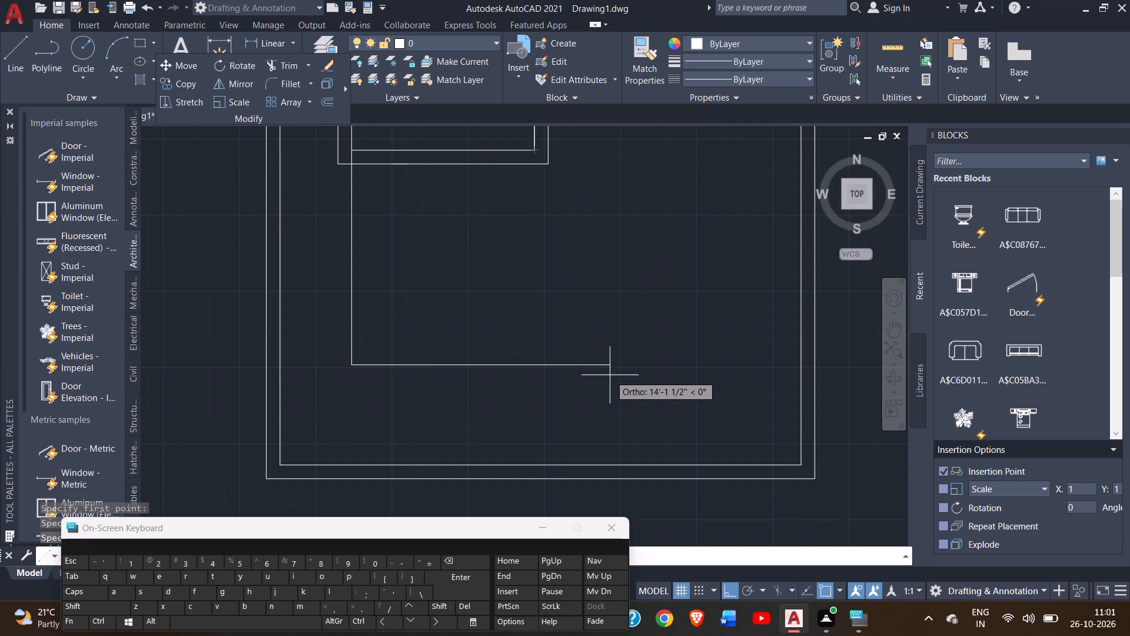
{"action": "scroll", "coordinate": [584, 350], "scroll_direction": "down", "scroll_amount": 2}
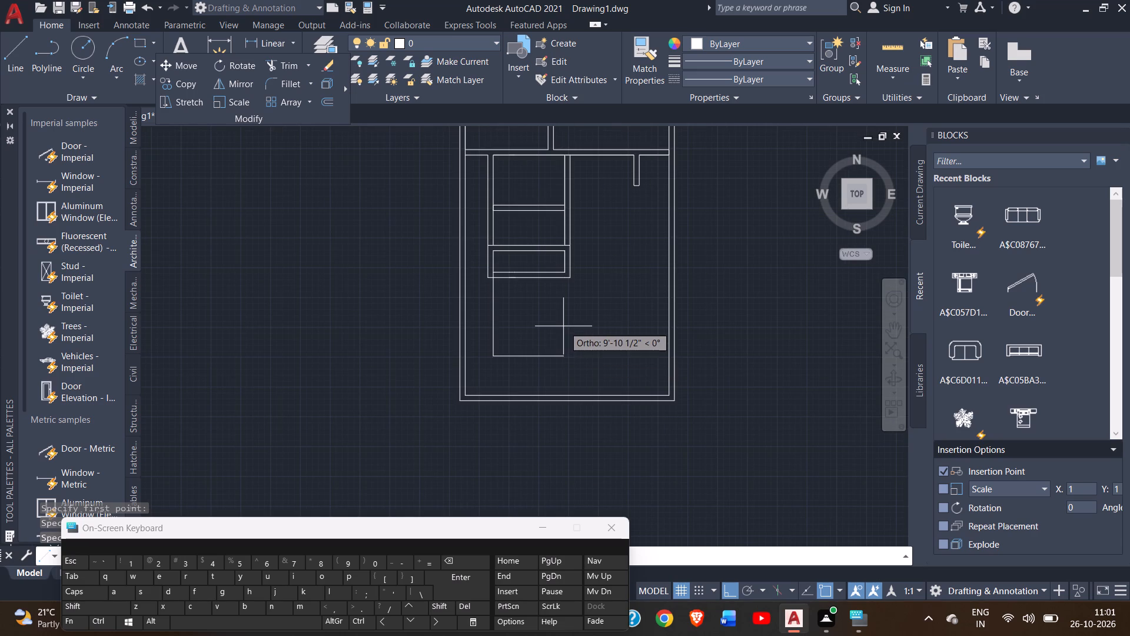
{"action": "scroll", "coordinate": [563, 323], "scroll_direction": "up", "scroll_amount": 2}
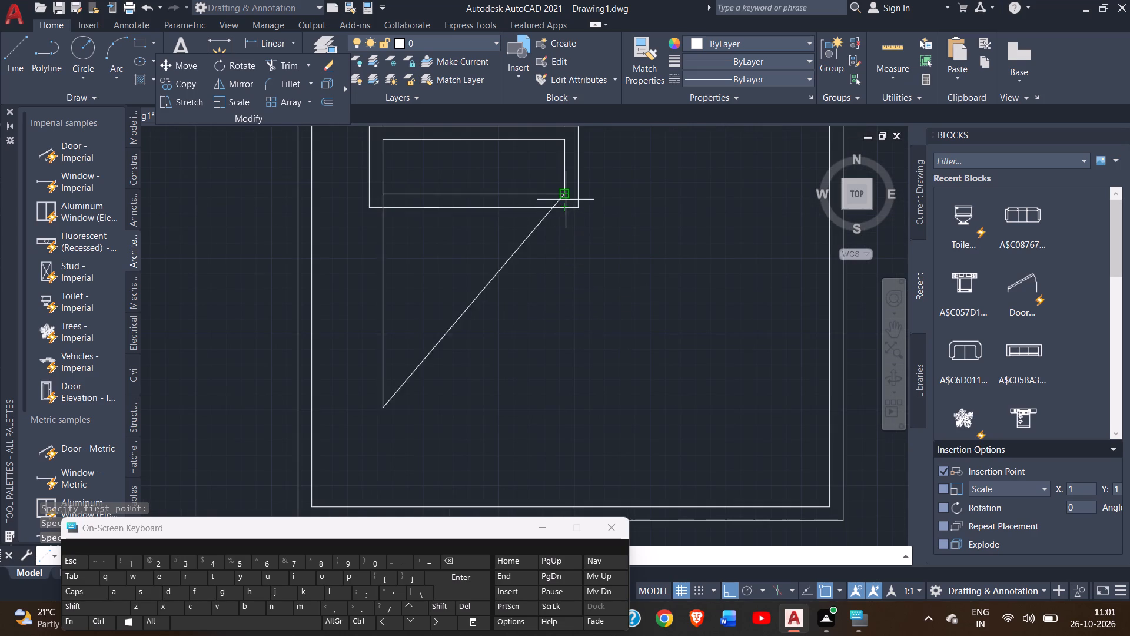
{"action": "left_click", "coordinate": [566, 408]}
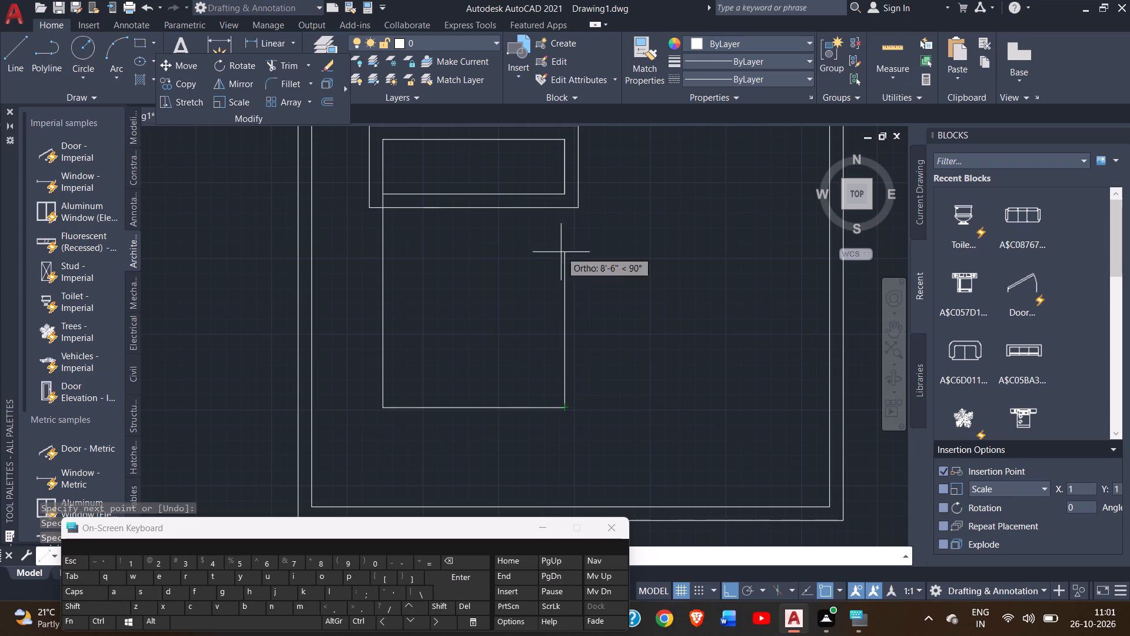
{"action": "left_click", "coordinate": [565, 210]}
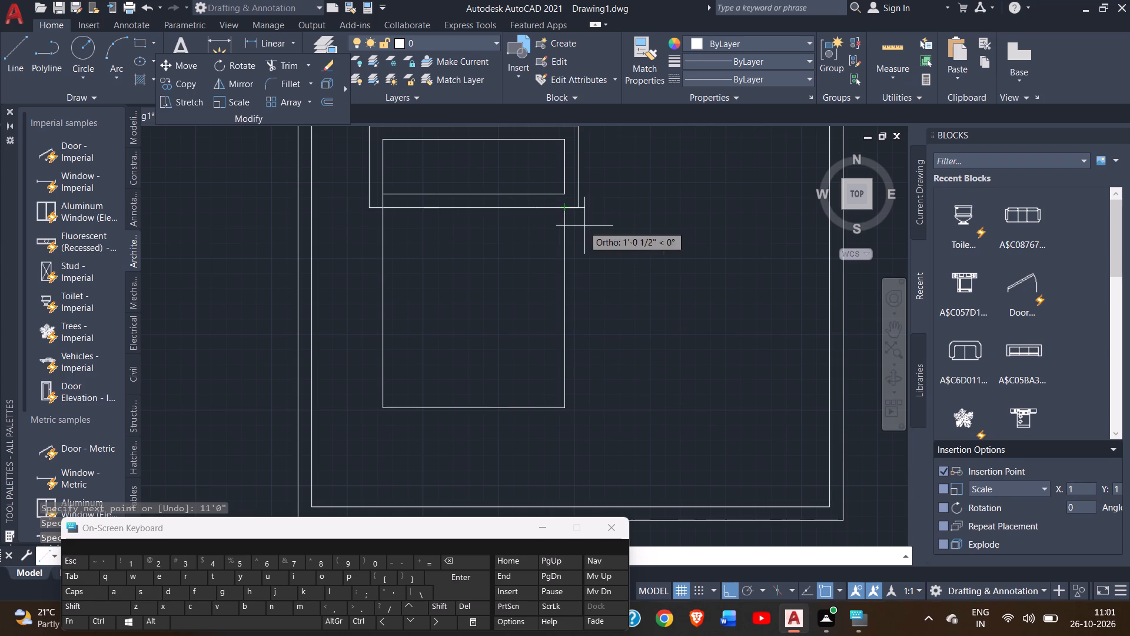
{"action": "right_click", "coordinate": [586, 227]}
{"action": "left_click", "coordinate": [603, 230]}
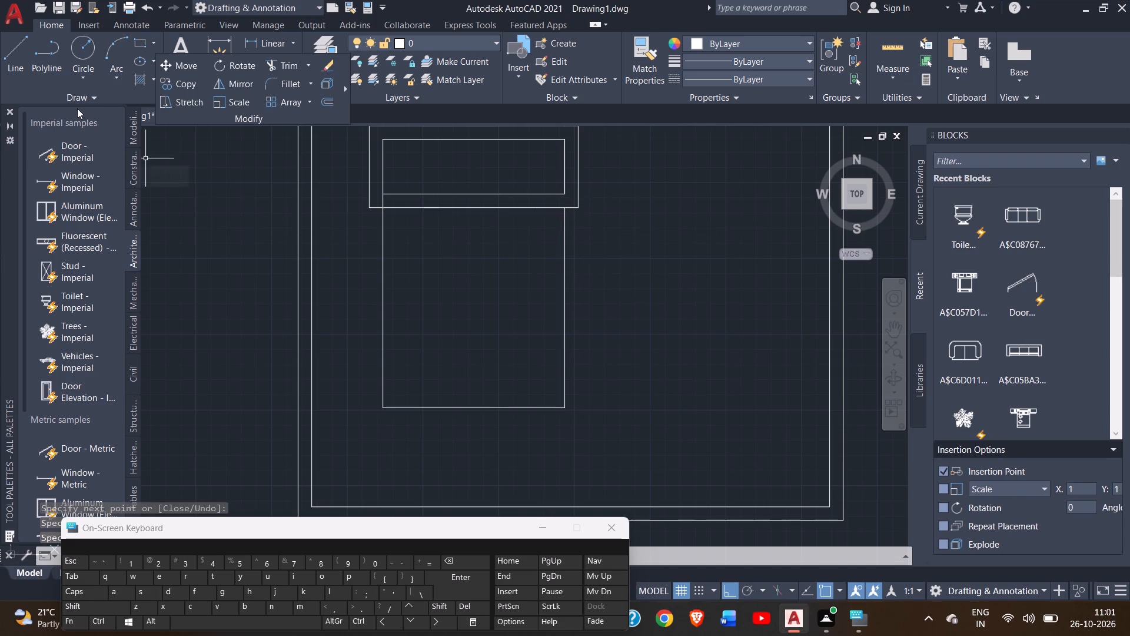
Start the new room's outer west face from the existing outer southwest corner, down level with the inner south line, then 9" further.
{"action": "left_click", "coordinate": [21, 67]}
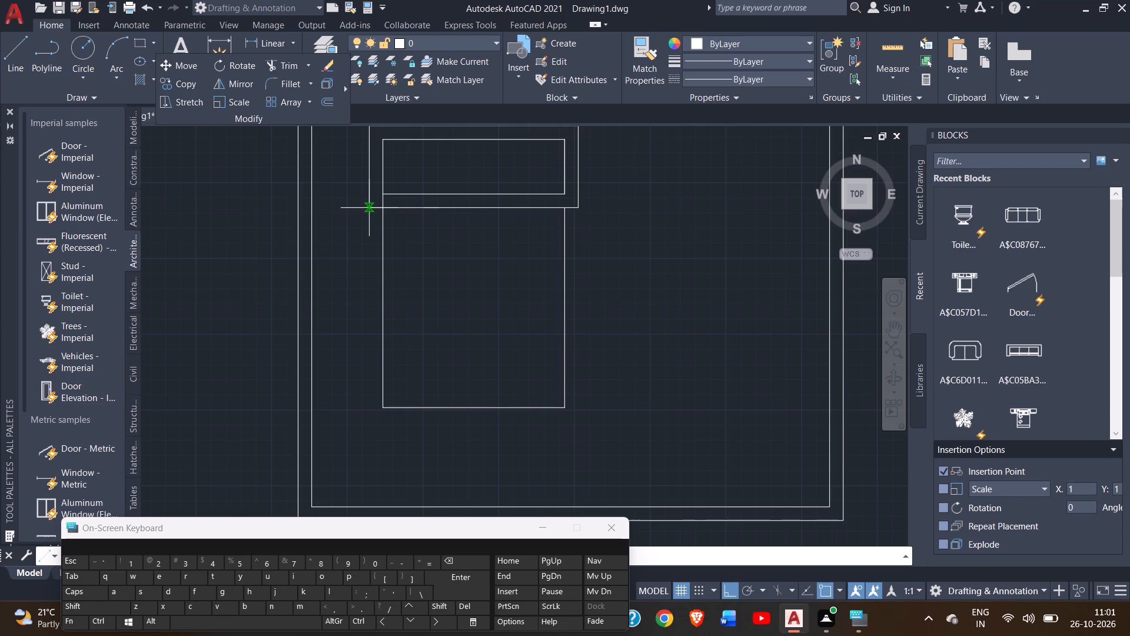
{"action": "left_click", "coordinate": [371, 208]}
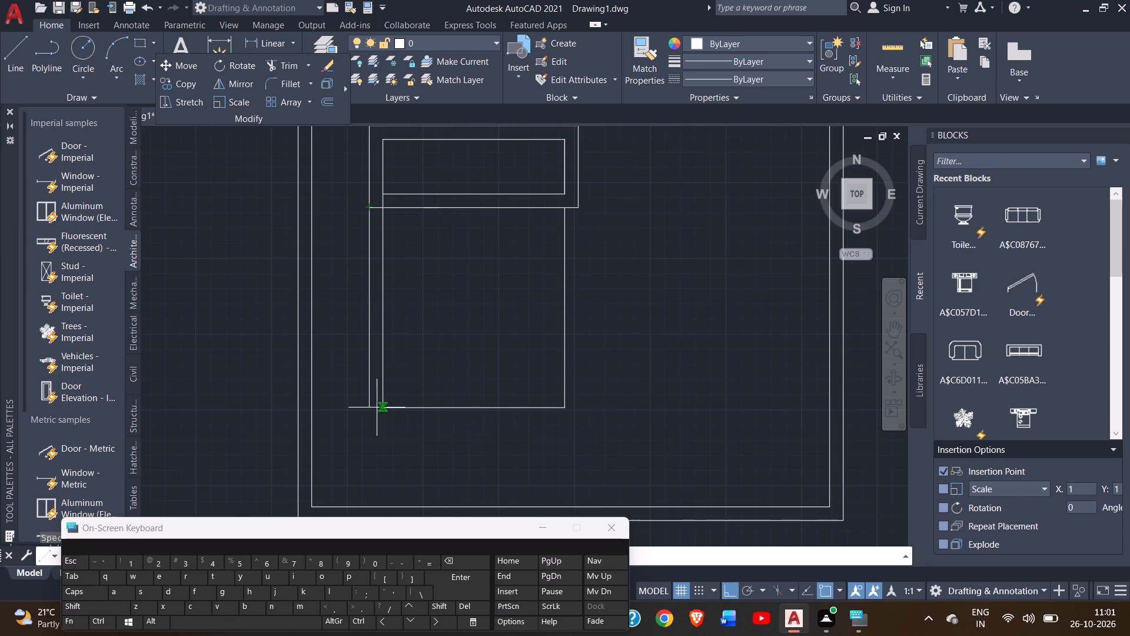
{"action": "left_click", "coordinate": [370, 406]}
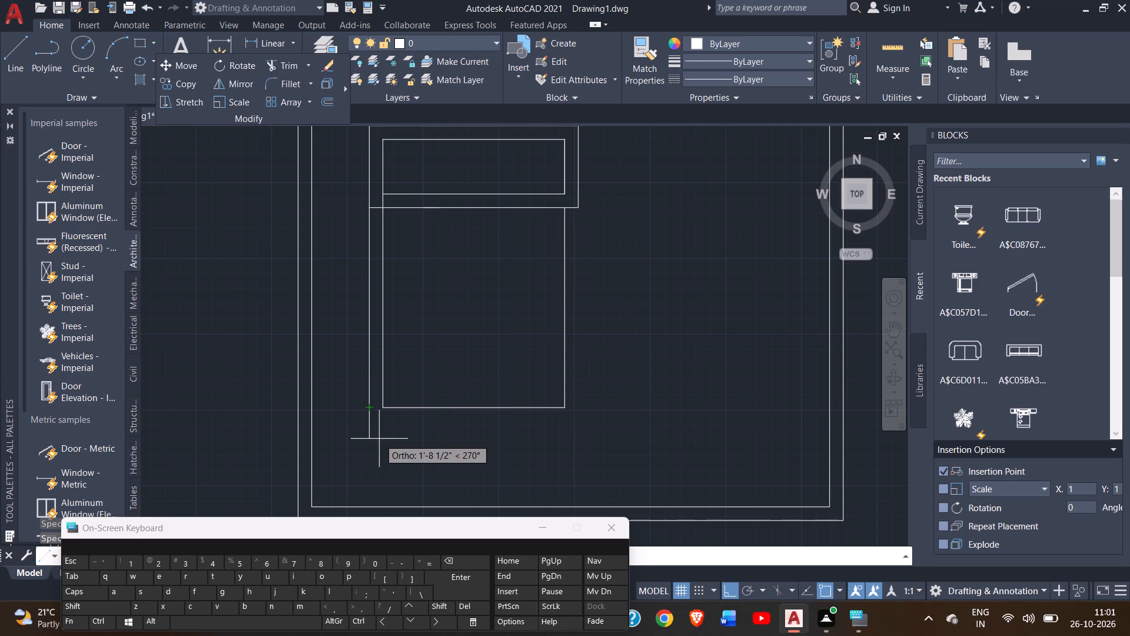
{"action": "key", "text": "9"}
{"action": "key", "text": "shift+quotedbl"}
{"action": "key", "text": "Return"}
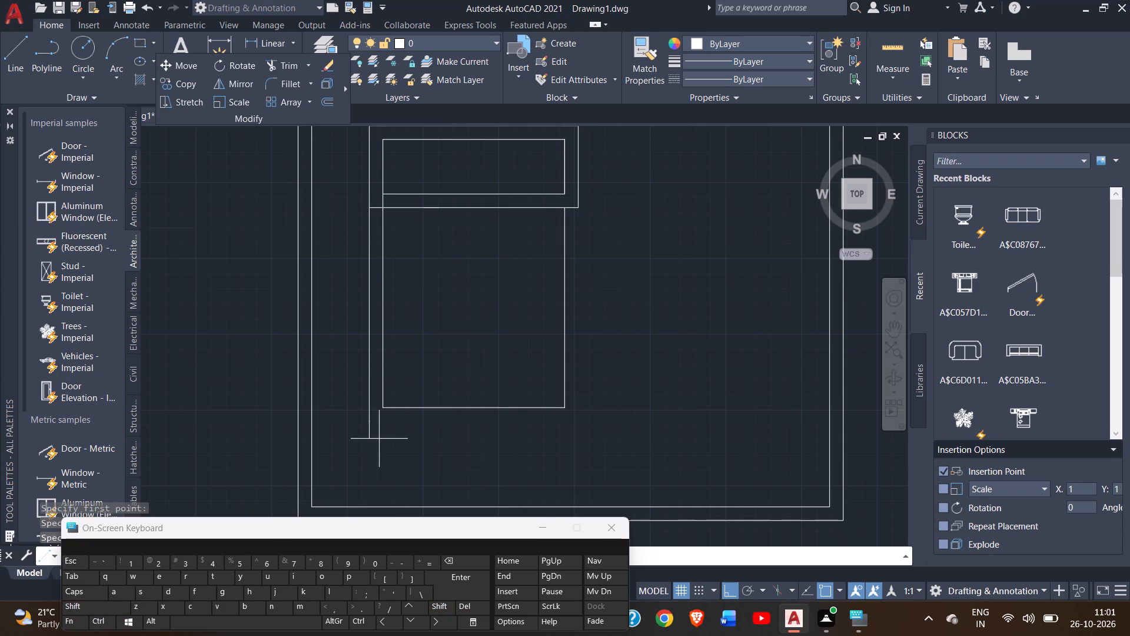
Continue the outer face east to align with the inner east line, extend it 9", then north to the existing outer southeast corner.
{"action": "scroll", "coordinate": [576, 426], "scroll_direction": "up", "scroll_amount": 2}
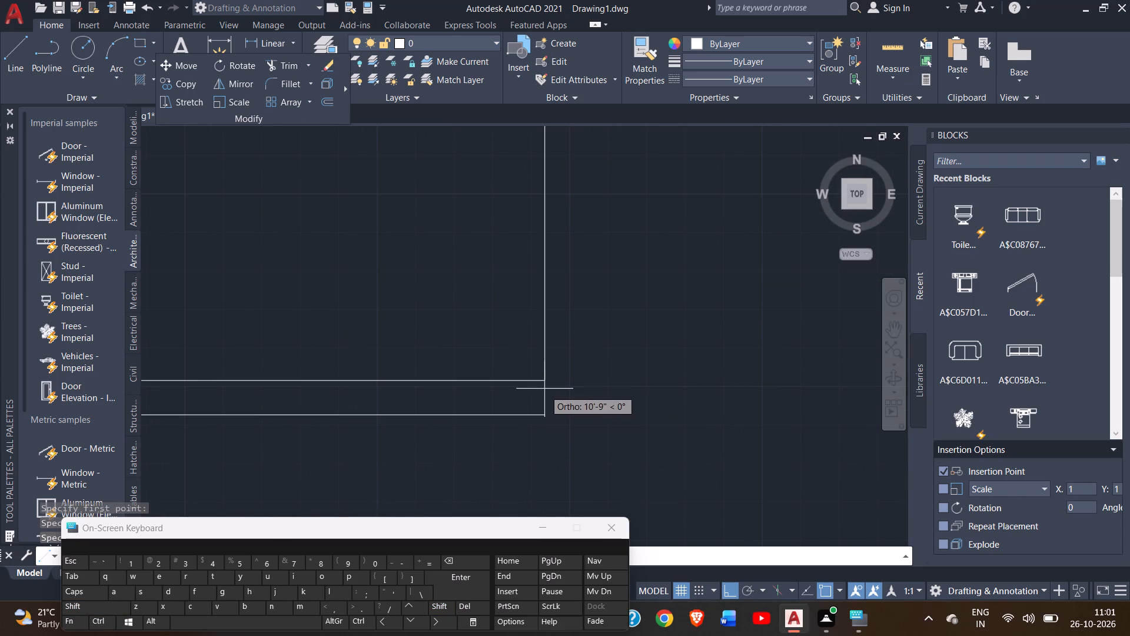
{"action": "left_click", "coordinate": [544, 415]}
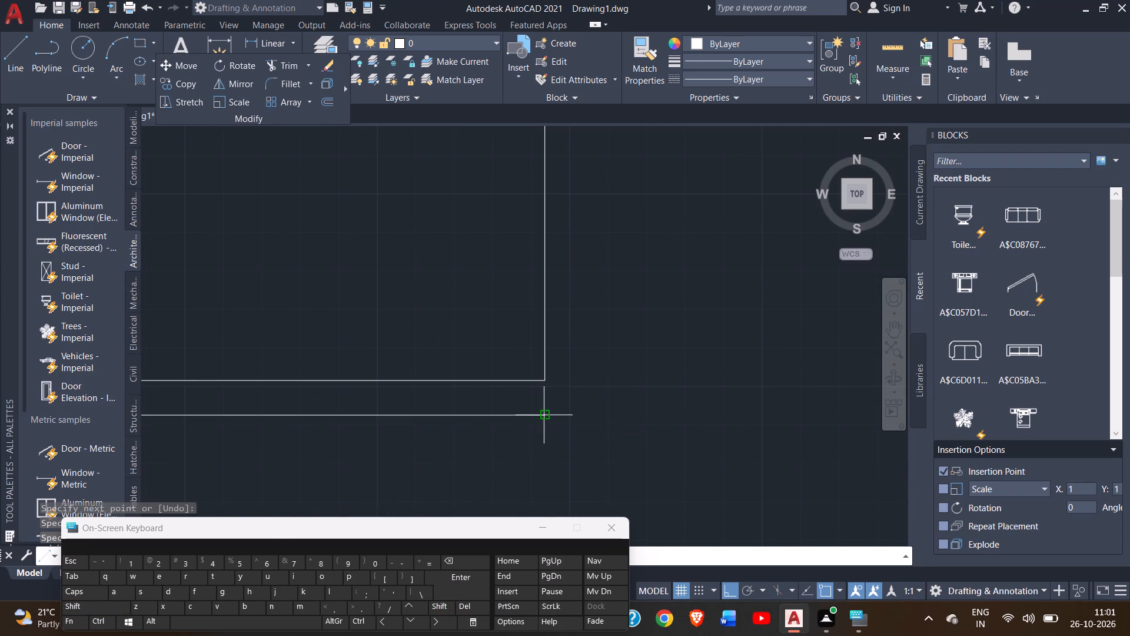
{"action": "scroll", "coordinate": [577, 415], "scroll_direction": "down", "scroll_amount": 2}
{"action": "scroll", "coordinate": [577, 415], "scroll_direction": "up", "scroll_amount": 1}
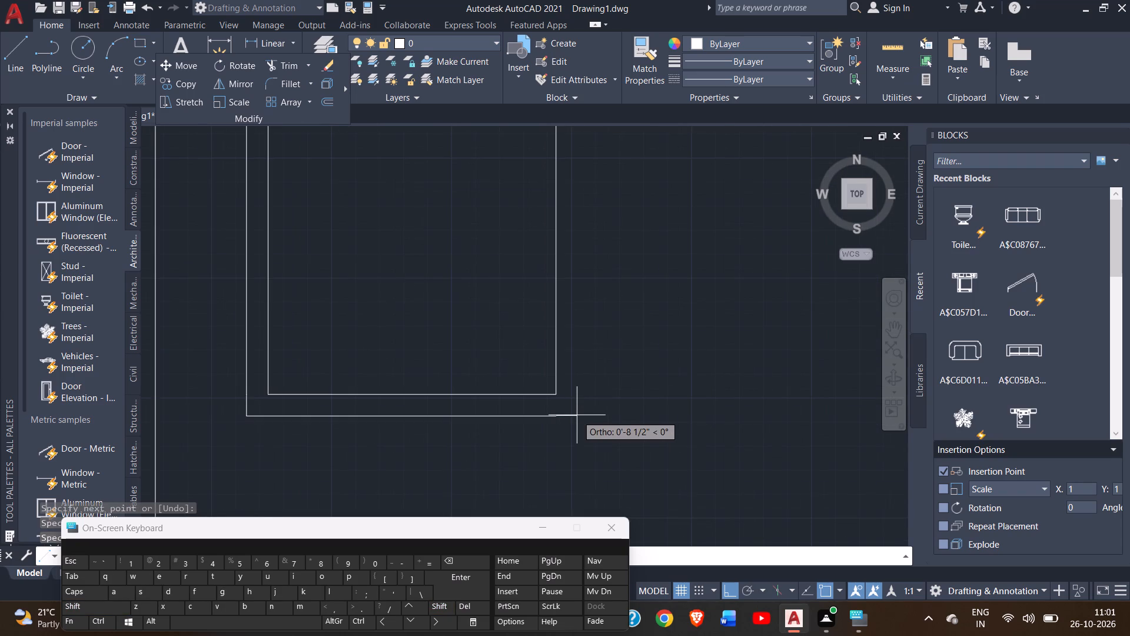
{"action": "key", "text": "9"}
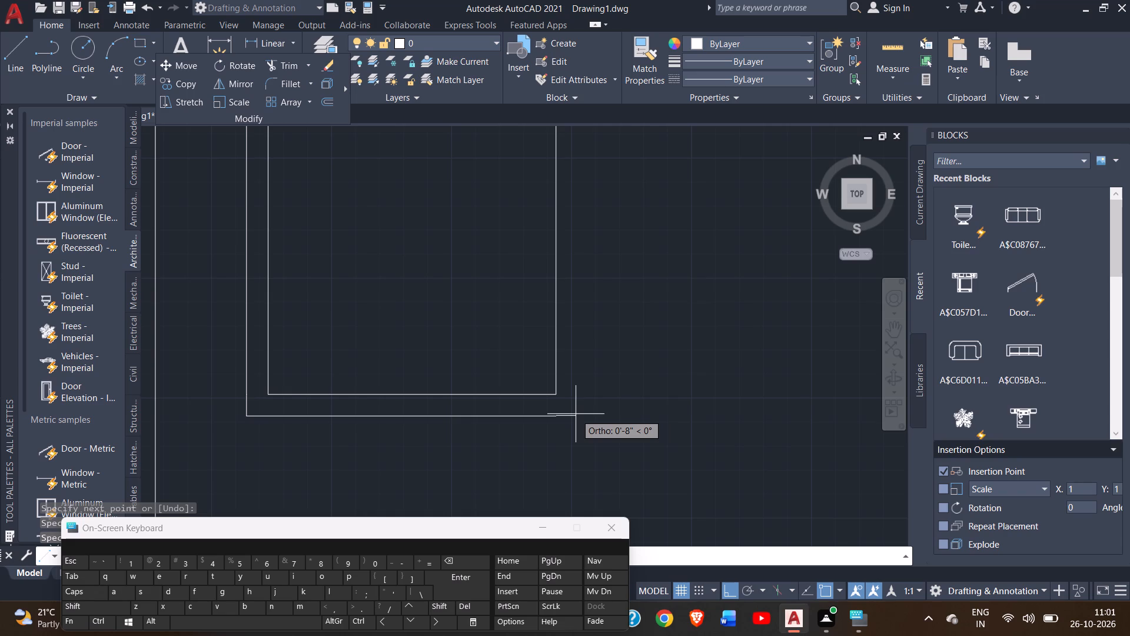
{"action": "key", "text": "shift+quotedbl"}
{"action": "key", "text": "Return"}
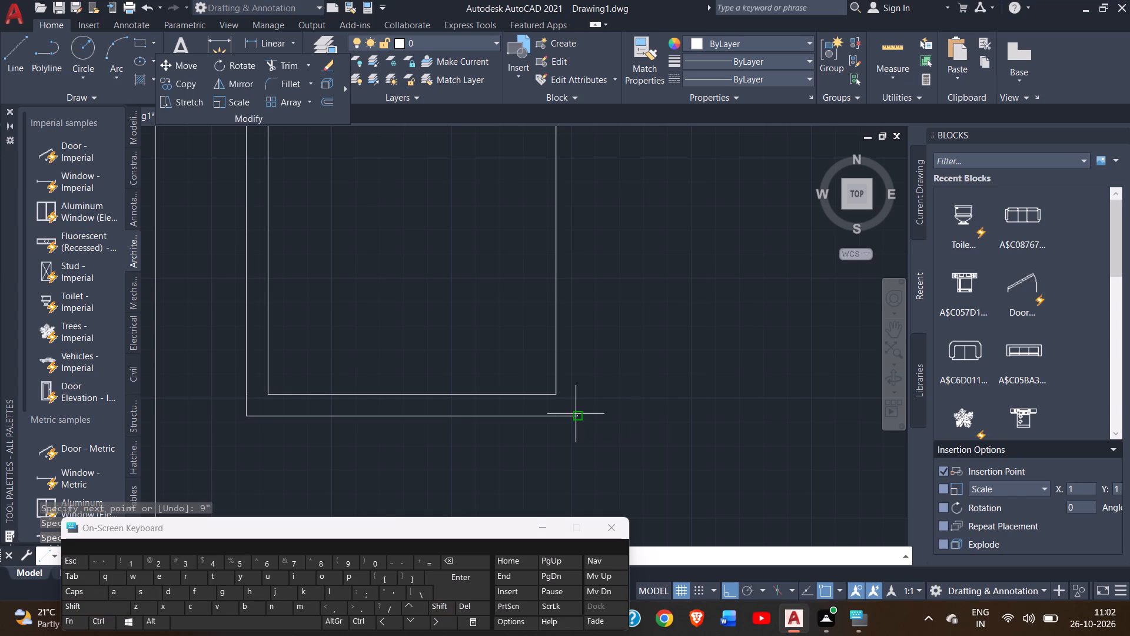
{"action": "scroll", "coordinate": [544, 273], "scroll_direction": "down", "scroll_amount": 2}
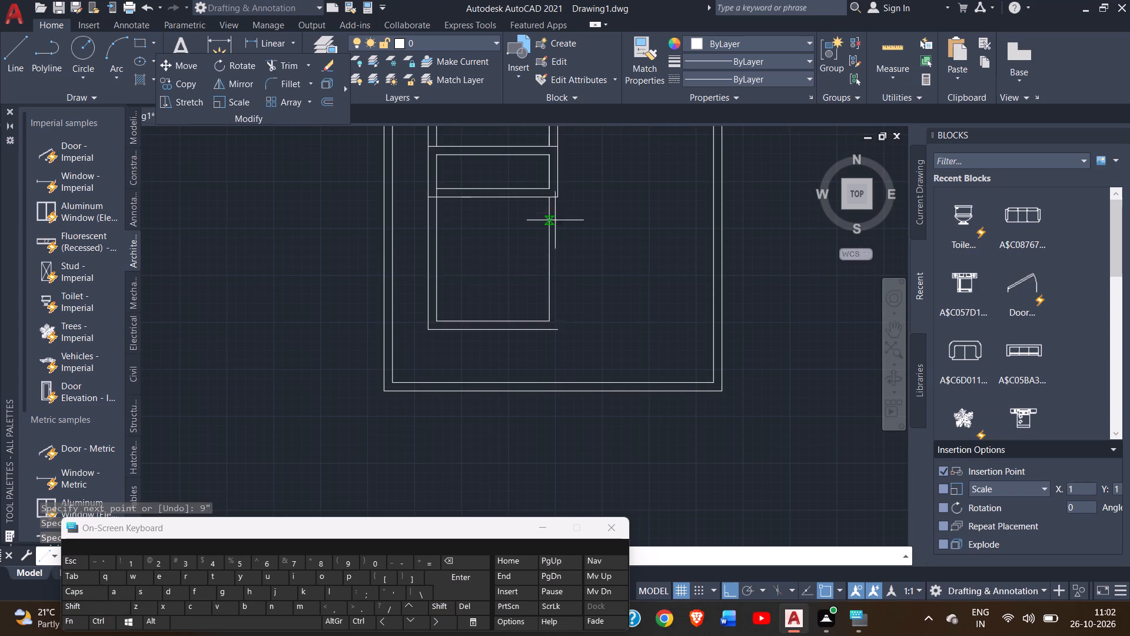
{"action": "scroll", "coordinate": [561, 200], "scroll_direction": "up", "scroll_amount": 2}
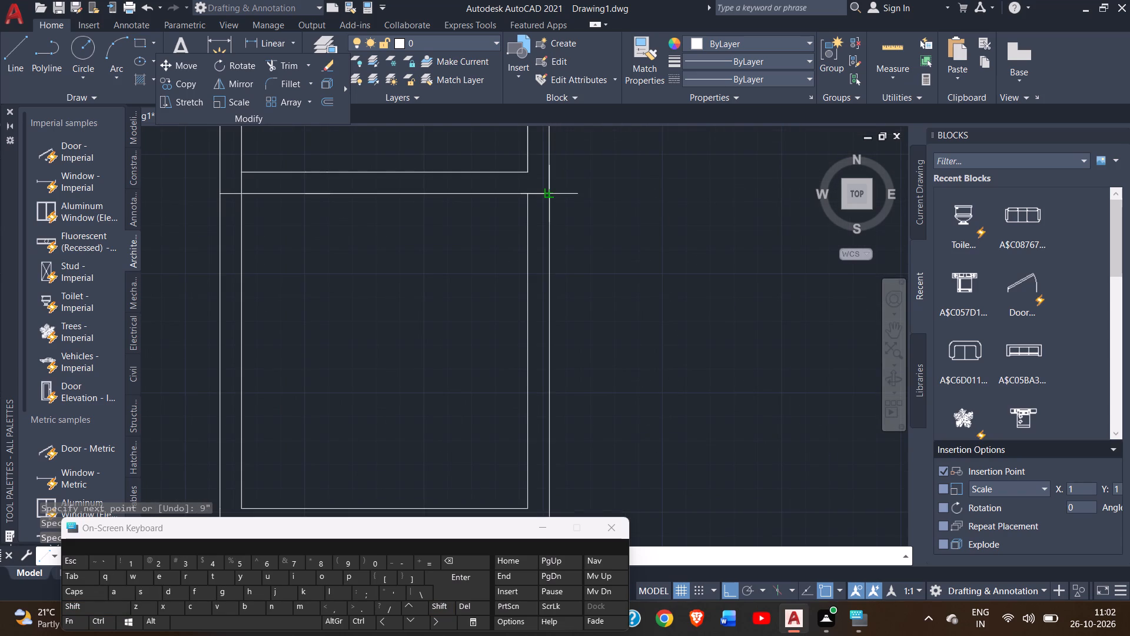
{"action": "left_click", "coordinate": [551, 194]}
{"action": "right_click", "coordinate": [574, 183]}
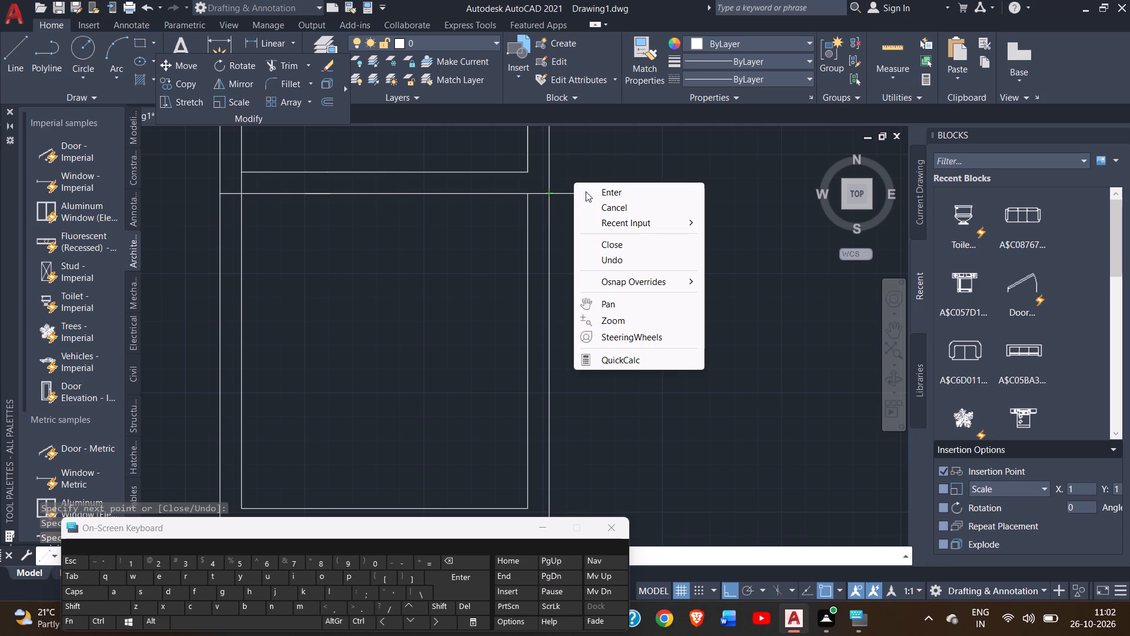
{"action": "left_click", "coordinate": [586, 191]}
Trim the wall line crossing the west wall and the short line across the dividing wall at the new room's northwest corner.
{"action": "scroll", "coordinate": [517, 198], "scroll_direction": "up", "scroll_amount": 2}
{"action": "scroll", "coordinate": [480, 224], "scroll_direction": "down", "scroll_amount": 3}
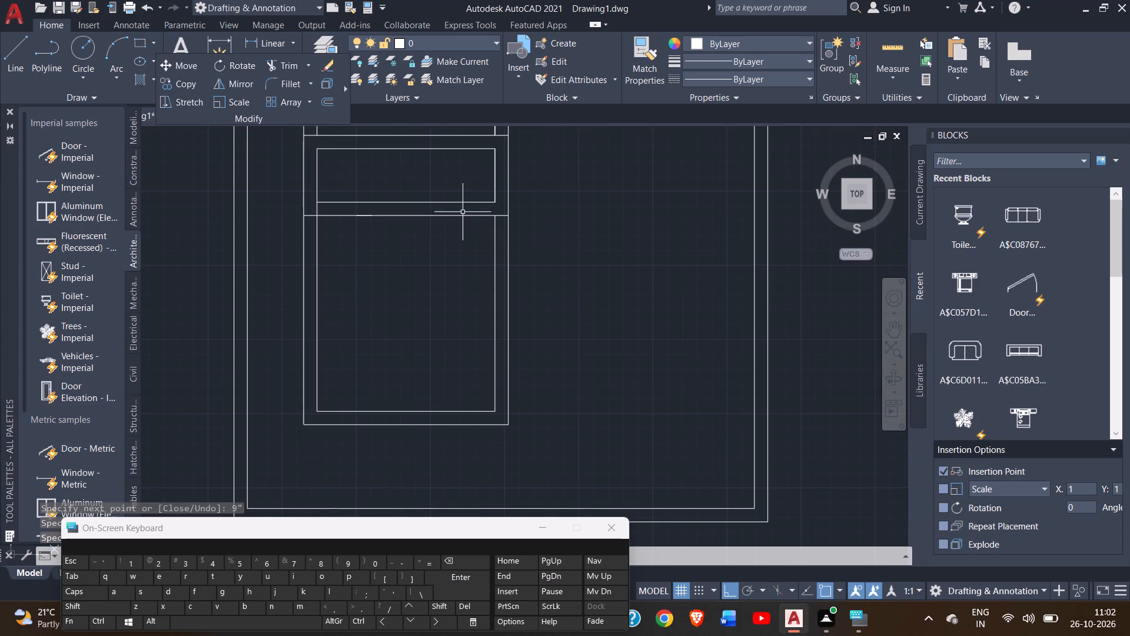
{"action": "left_click", "coordinate": [281, 61]}
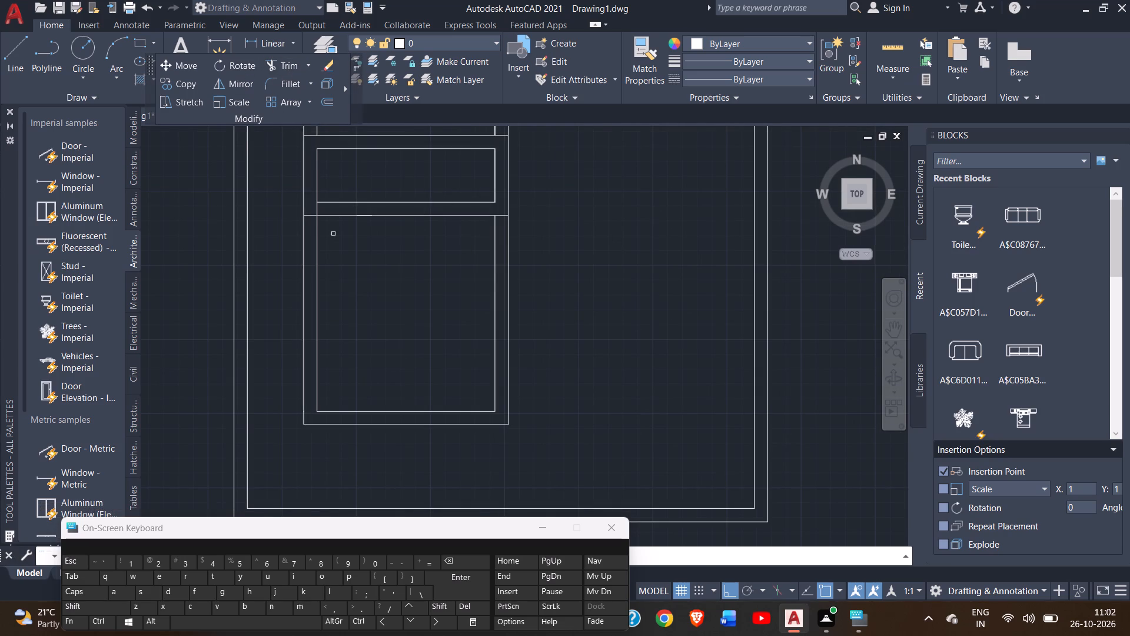
{"action": "scroll", "coordinate": [311, 224], "scroll_direction": "up", "scroll_amount": 3}
{"action": "left_click_drag", "start_coordinate": [293, 158], "coordinate": [304, 215]}
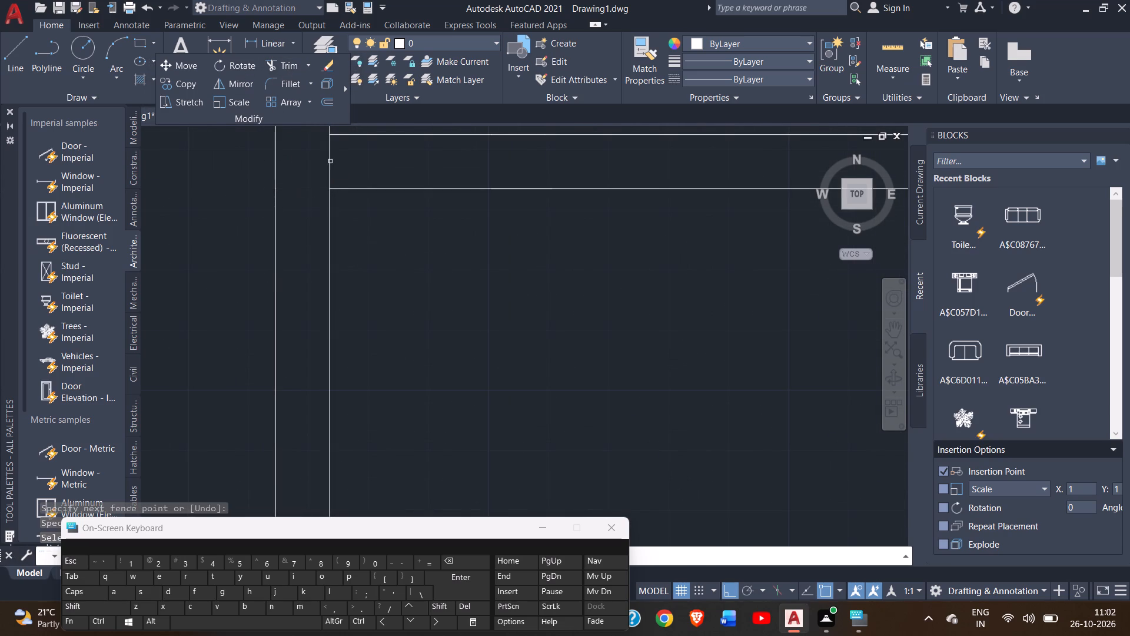
{"action": "left_click_drag", "start_coordinate": [310, 163], "coordinate": [347, 168]}
Trim the wall line crossing the east wall at the new room's northeast corner and finish trimming.
{"action": "scroll", "coordinate": [494, 227], "scroll_direction": "down", "scroll_amount": 3}
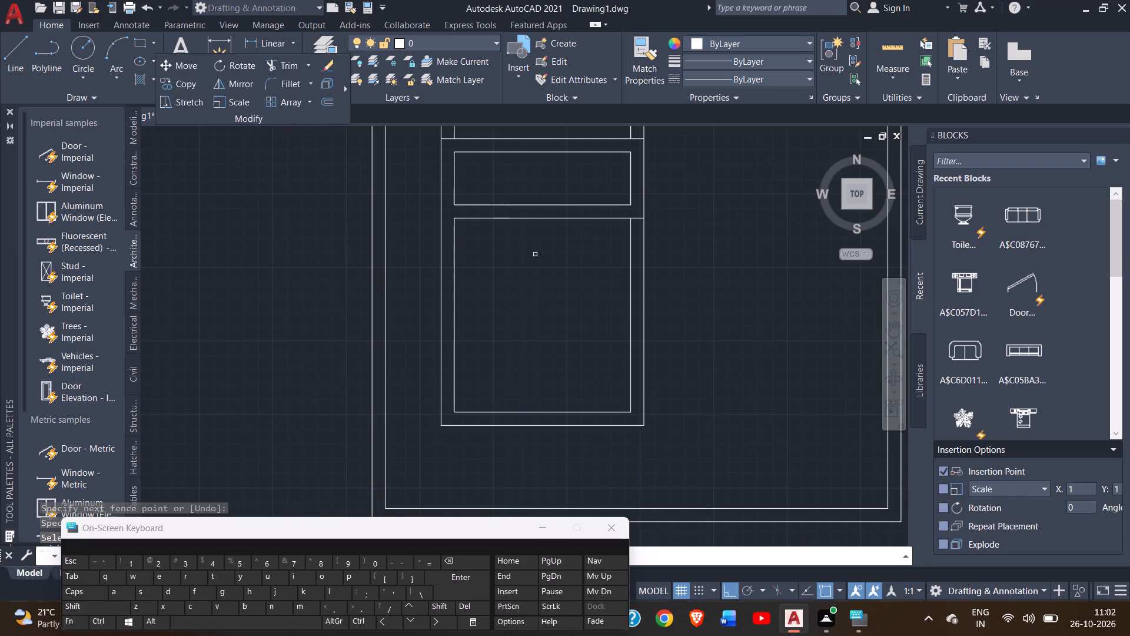
{"action": "middle_click_drag", "start_coordinate": [535, 254], "coordinate": [434, 260]}
{"action": "scroll", "coordinate": [530, 236], "scroll_direction": "up", "scroll_amount": 2}
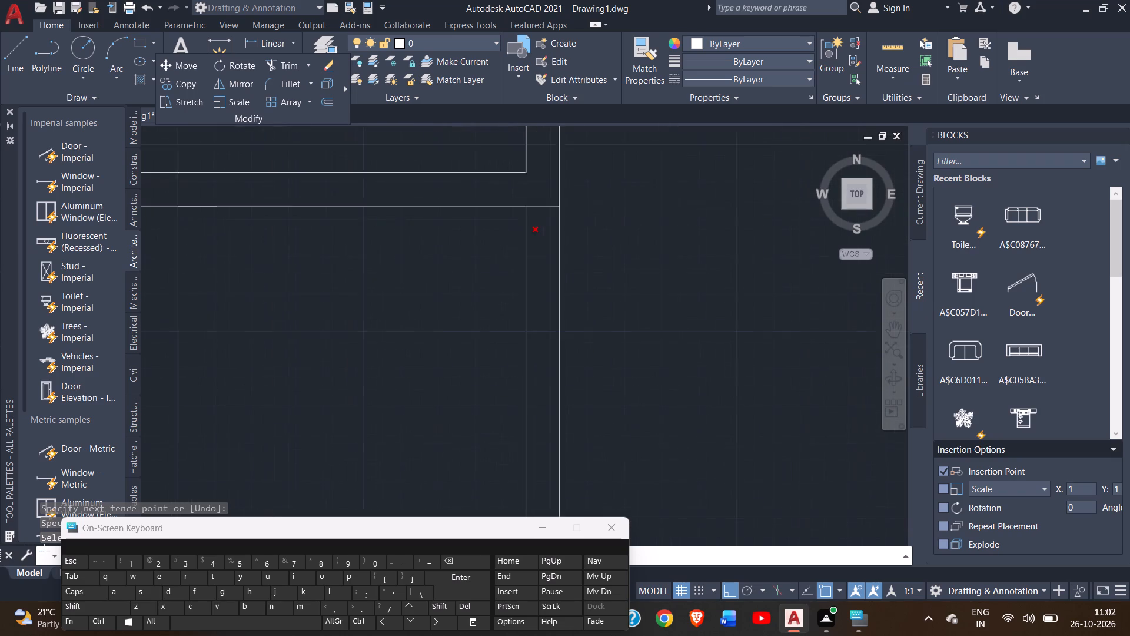
{"action": "scroll", "coordinate": [530, 236], "scroll_direction": "up", "scroll_amount": 1}
{"action": "left_click_drag", "start_coordinate": [543, 160], "coordinate": [553, 238]}
{"action": "scroll", "coordinate": [458, 284], "scroll_direction": "down", "scroll_amount": 2}
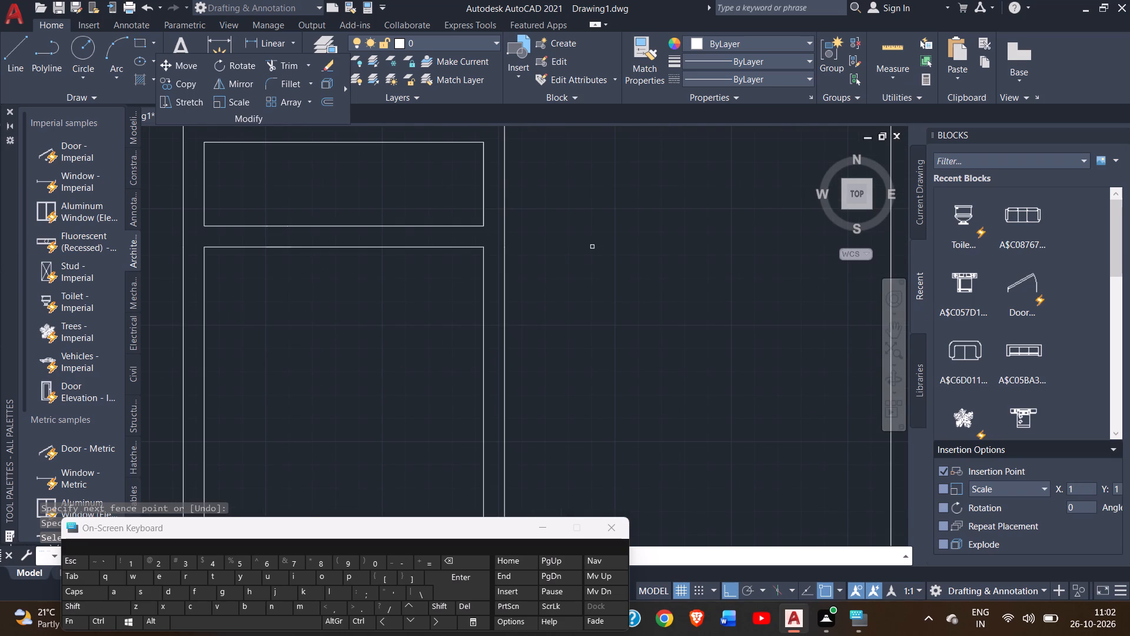
{"action": "scroll", "coordinate": [596, 249], "scroll_direction": "down", "scroll_amount": 1}
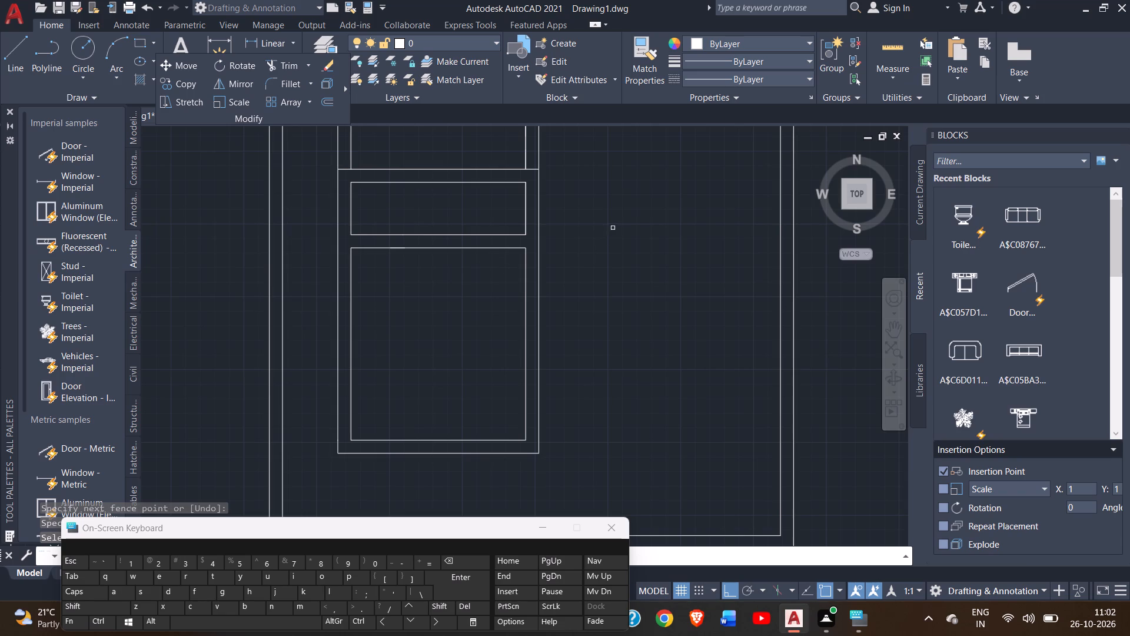
{"action": "right_click", "coordinate": [616, 198]}
{"action": "left_click", "coordinate": [627, 211]}
Draw a line from the new room's outer southeast corner south to the inner face of the building's south wall.
{"action": "scroll", "coordinate": [596, 253], "scroll_direction": "down", "scroll_amount": 2}
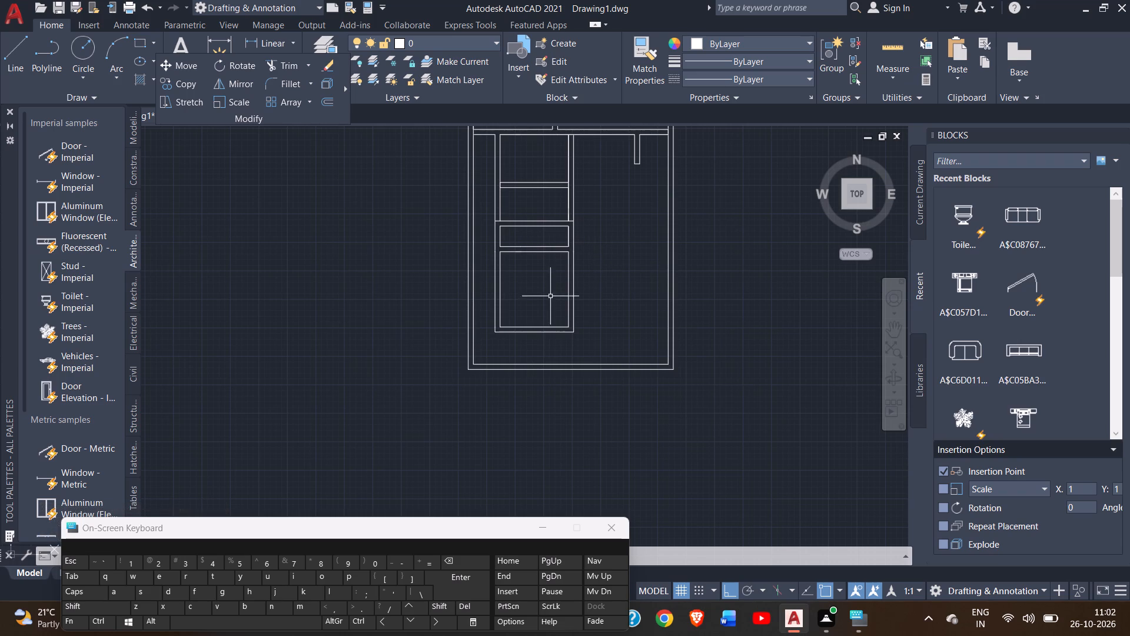
{"action": "scroll", "coordinate": [540, 301], "scroll_direction": "down", "scroll_amount": 1}
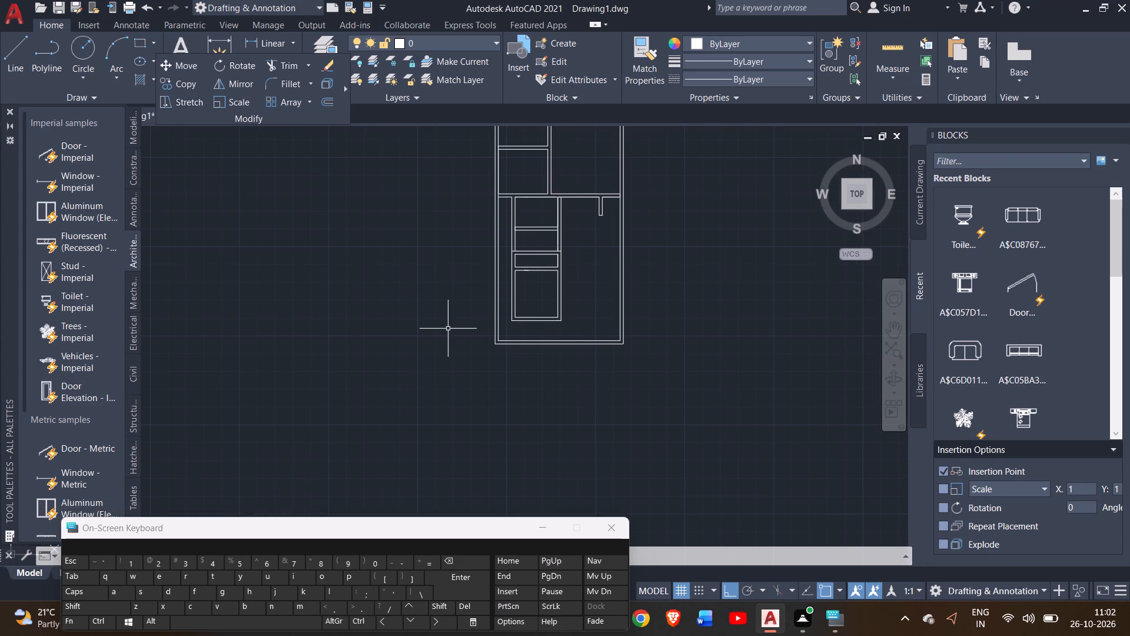
{"action": "left_click", "coordinate": [4, 64]}
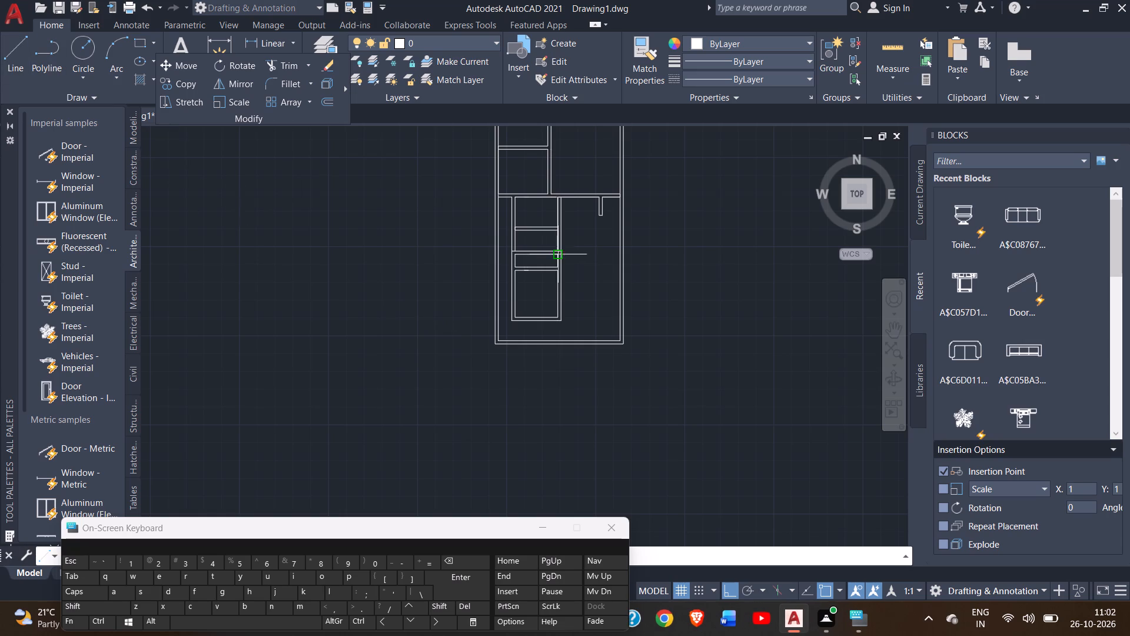
{"action": "scroll", "coordinate": [546, 316], "scroll_direction": "up", "scroll_amount": 2}
{"action": "scroll", "coordinate": [594, 337], "scroll_direction": "up", "scroll_amount": 2}
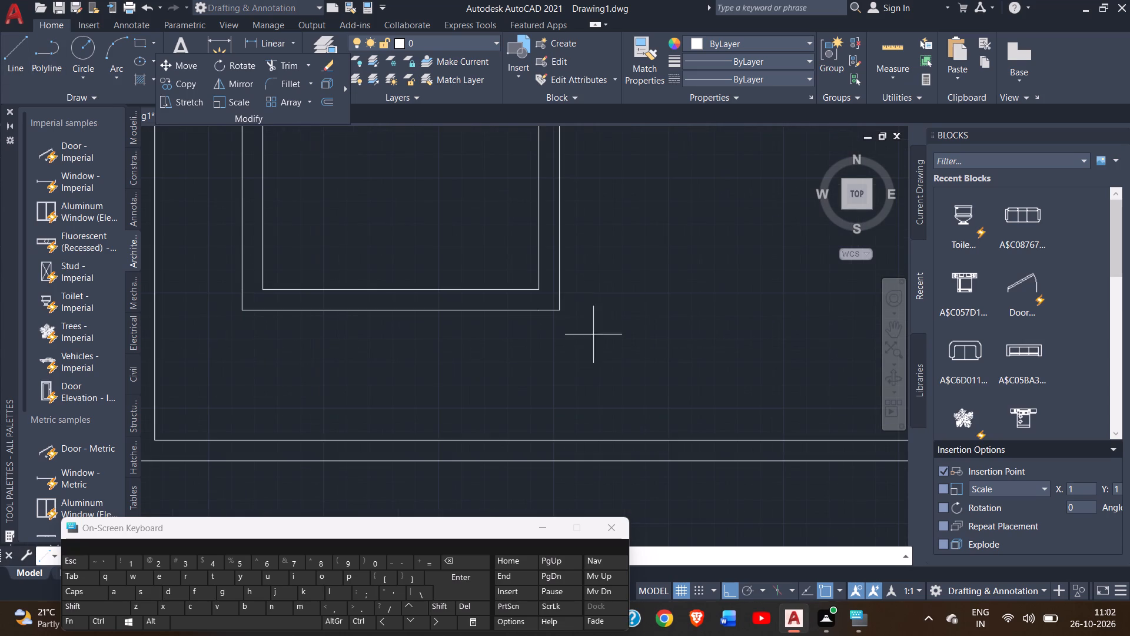
{"action": "left_click", "coordinate": [560, 308]}
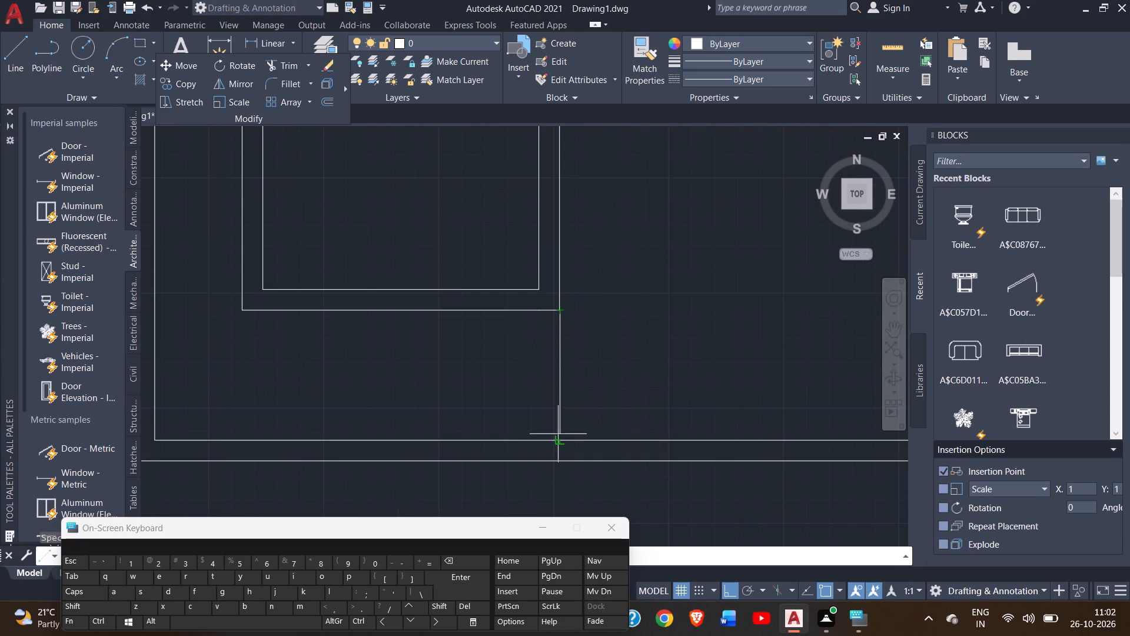
{"action": "left_click", "coordinate": [561, 440]}
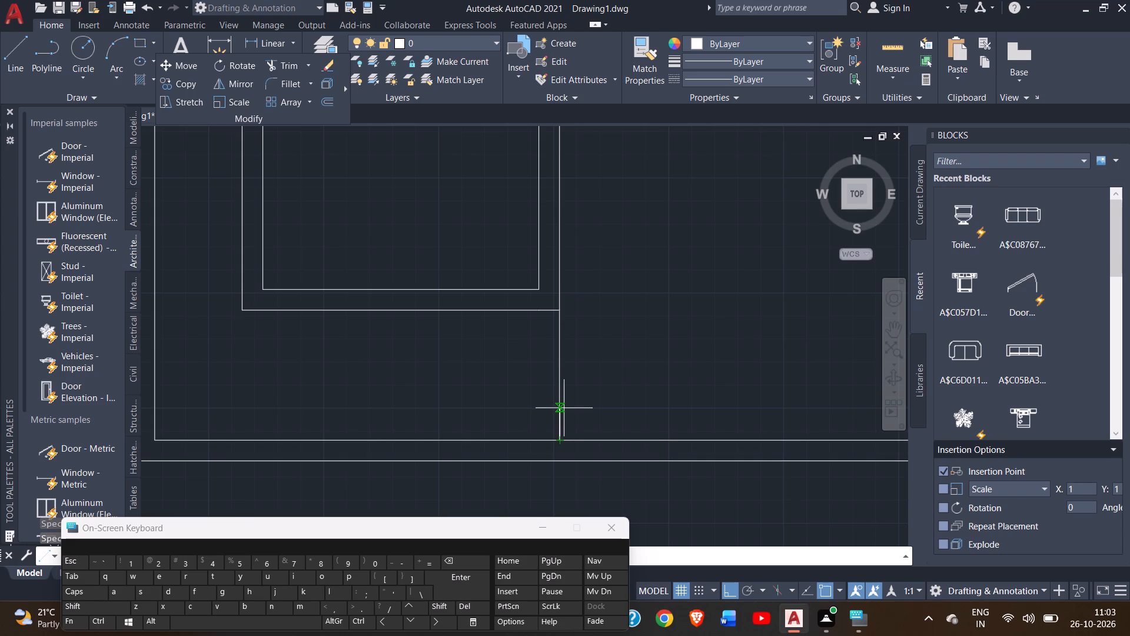
{"action": "scroll", "coordinate": [564, 408], "scroll_direction": "up", "scroll_amount": 1}
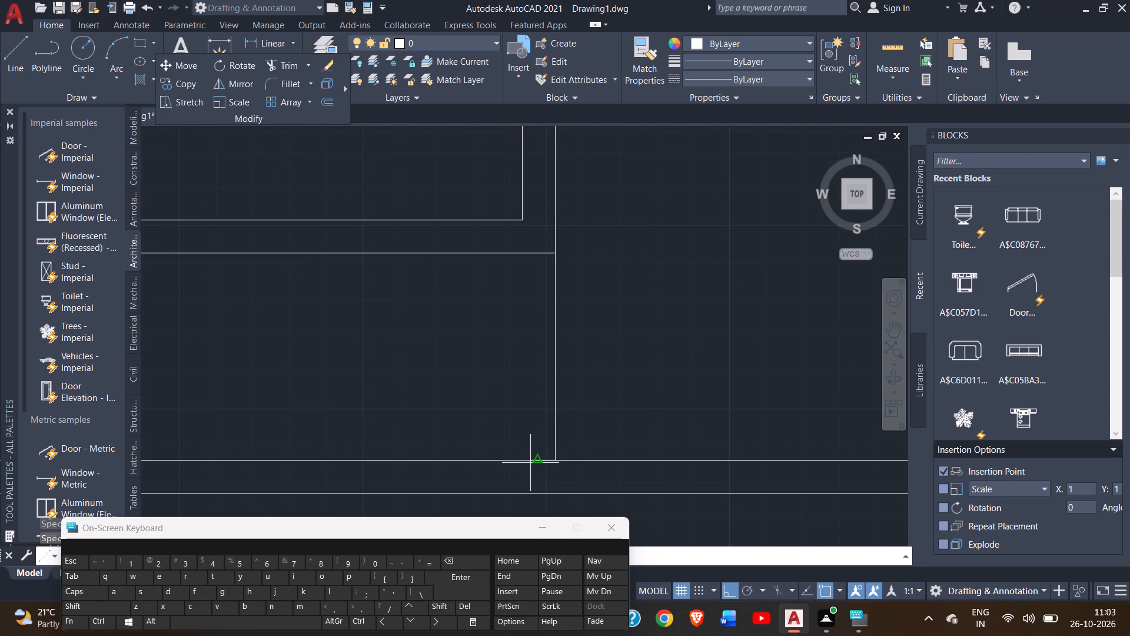
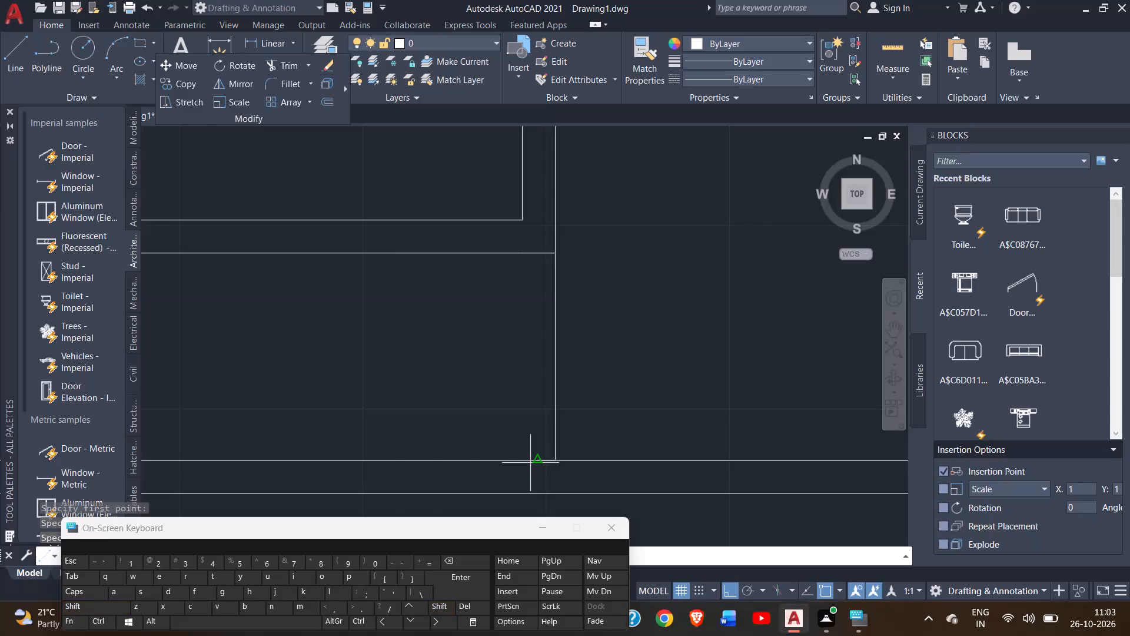
Close the 4" partition south of the new room by running its second face north to the room's outer south wall line.
{"action": "left_click", "coordinate": [542, 249]}
{"action": "right_click", "coordinate": [546, 262]}
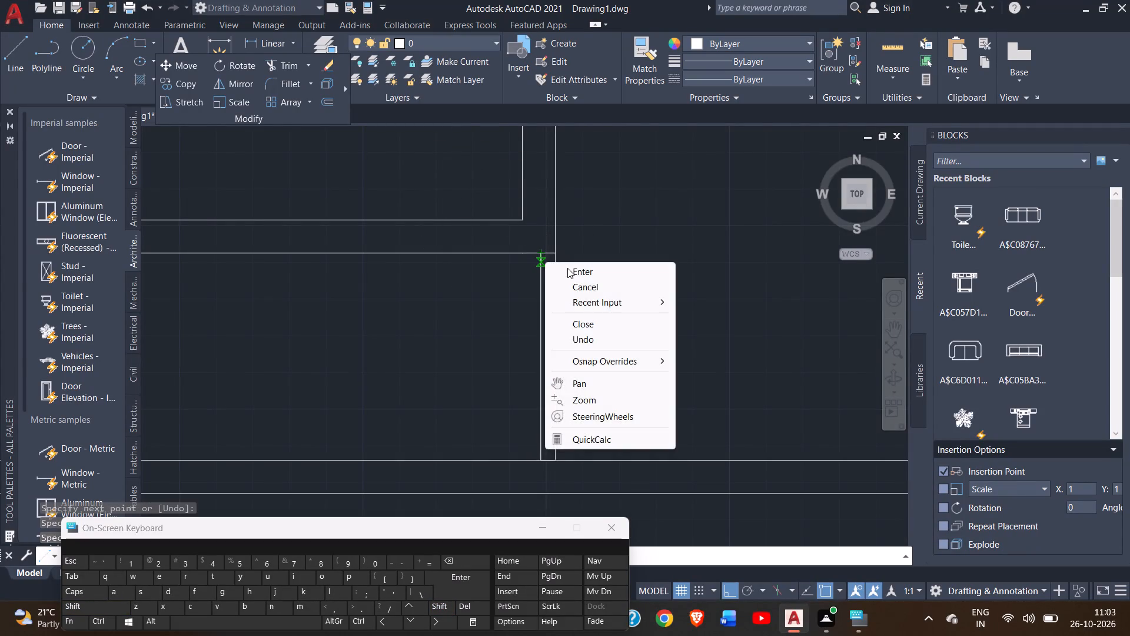
{"action": "left_click", "coordinate": [569, 268]}
Draw a line from the short wall stub's southeast corner 3' south, then east to the inner face of the east wall.
{"action": "scroll", "coordinate": [609, 273], "scroll_direction": "down", "scroll_amount": 5}
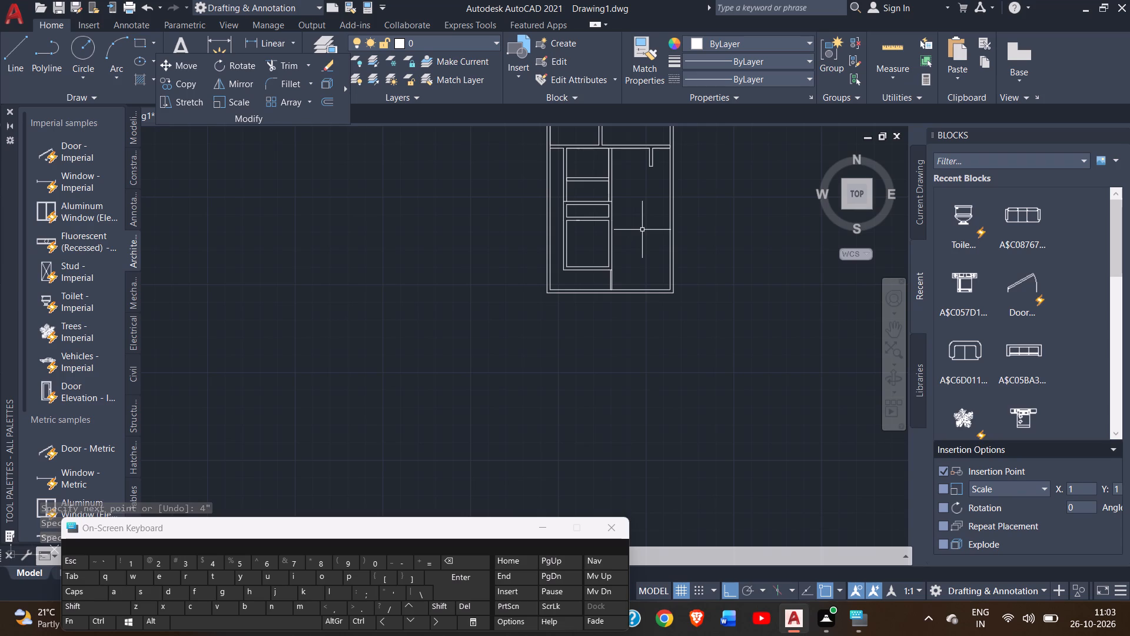
{"action": "scroll", "coordinate": [642, 230], "scroll_direction": "up", "scroll_amount": 1}
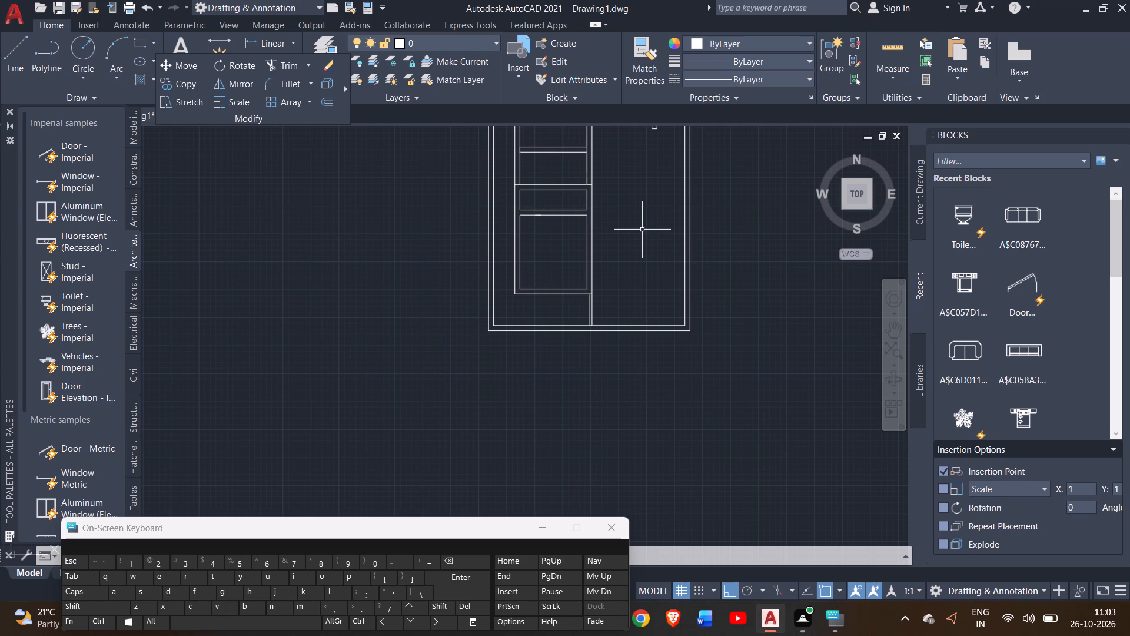
{"action": "middle_click_drag", "start_coordinate": [636, 233], "coordinate": [611, 318]}
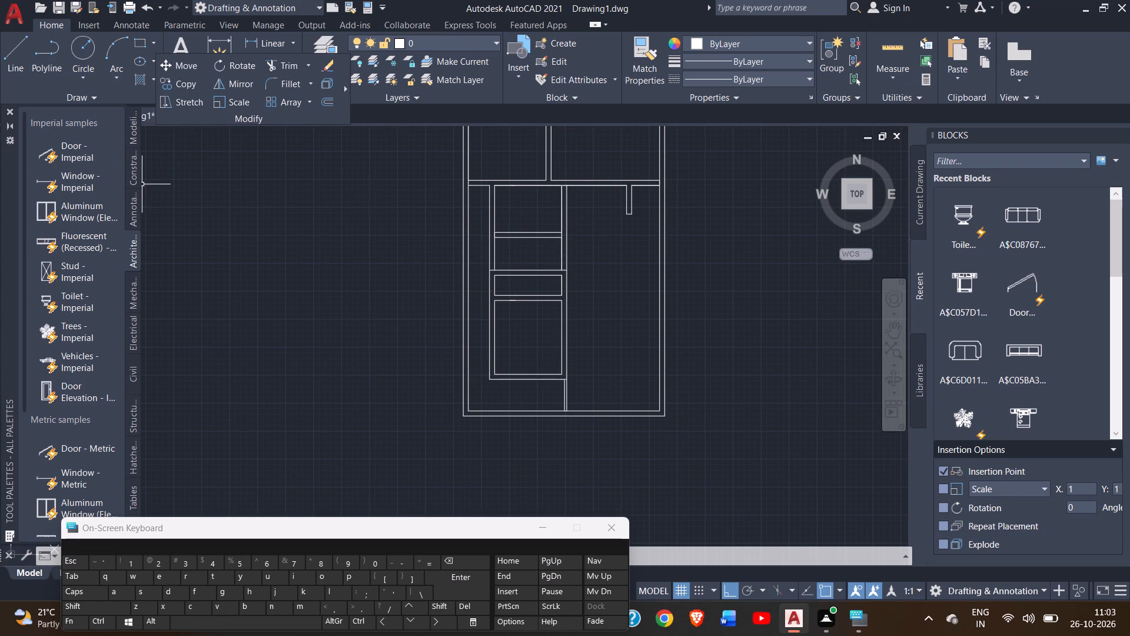
{"action": "left_click", "coordinate": [16, 53]}
{"action": "scroll", "coordinate": [596, 240], "scroll_direction": "up", "scroll_amount": 2}
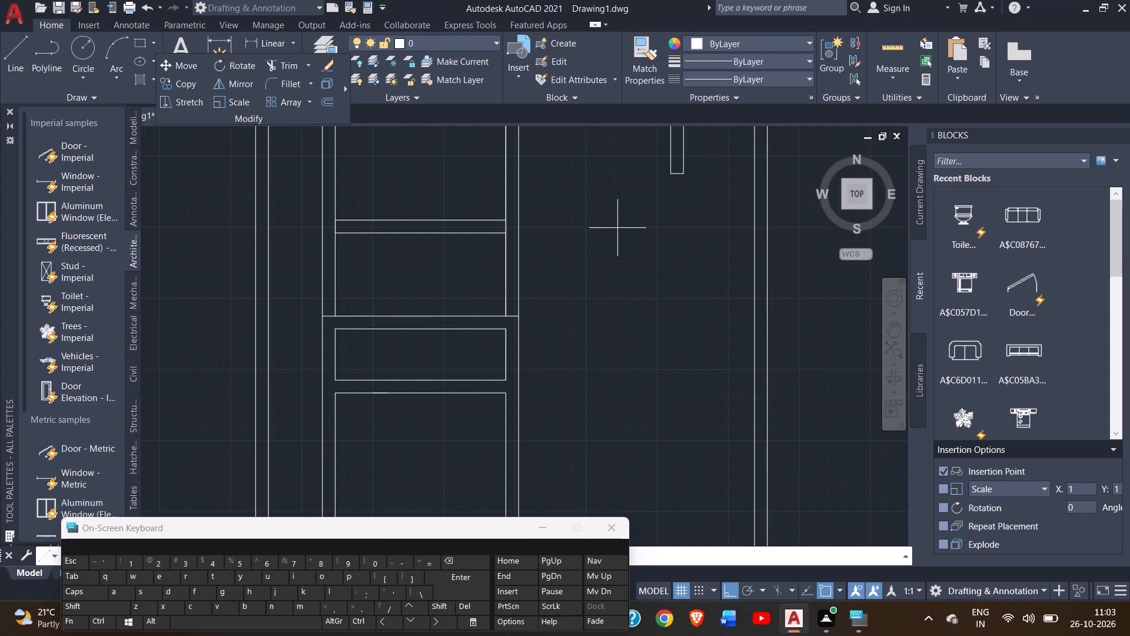
{"action": "scroll", "coordinate": [624, 204], "scroll_direction": "down", "scroll_amount": 1}
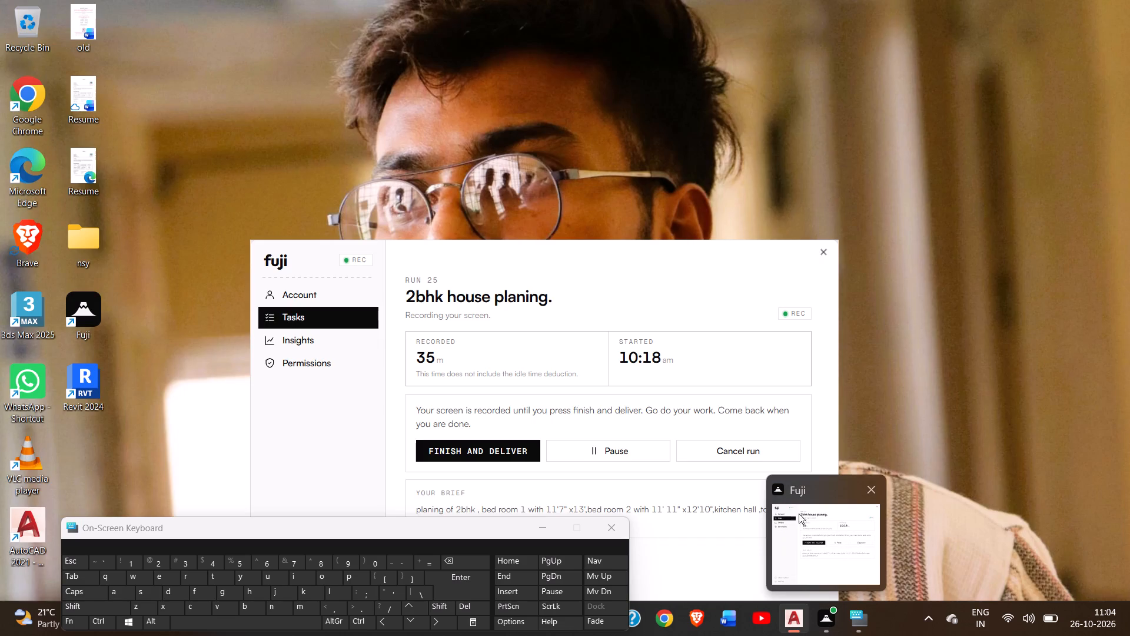
{"action": "middle_click_drag", "start_coordinate": [617, 217], "coordinate": [531, 228]}
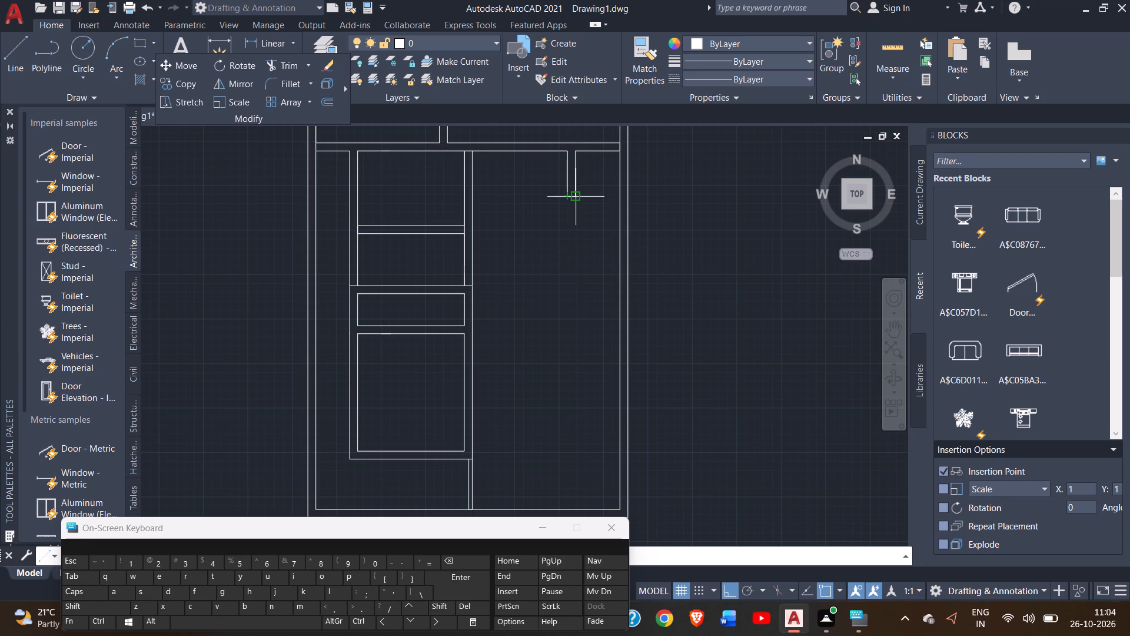
{"action": "scroll", "coordinate": [573, 197], "scroll_direction": "up", "scroll_amount": 2}
{"action": "scroll", "coordinate": [643, 258], "scroll_direction": "down", "scroll_amount": 2}
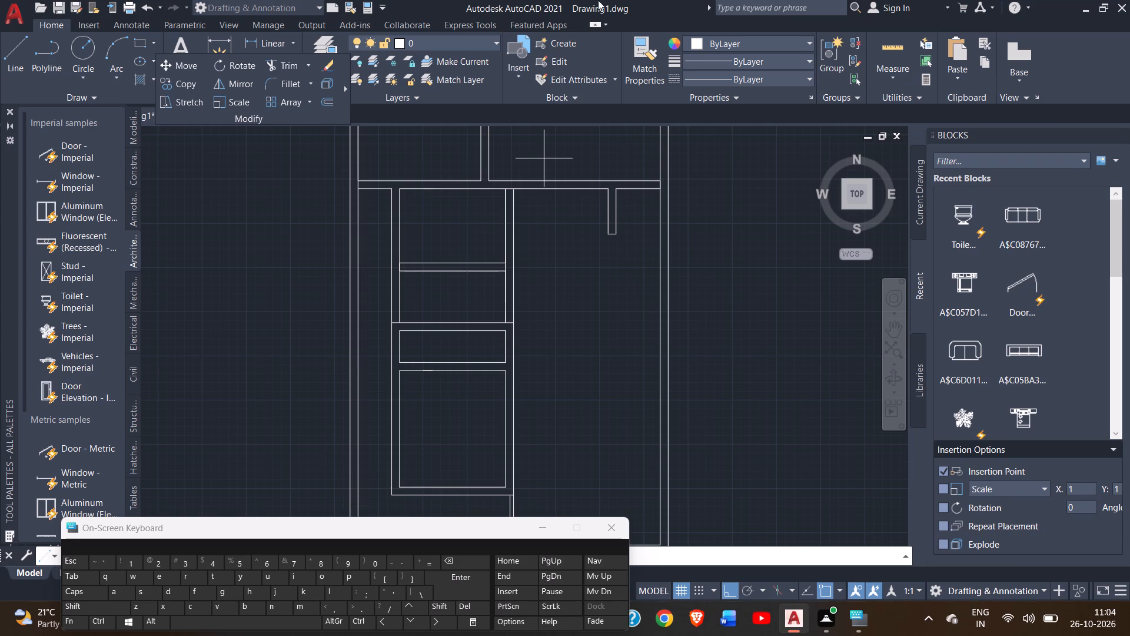
{"action": "scroll", "coordinate": [611, 250], "scroll_direction": "up", "scroll_amount": 1}
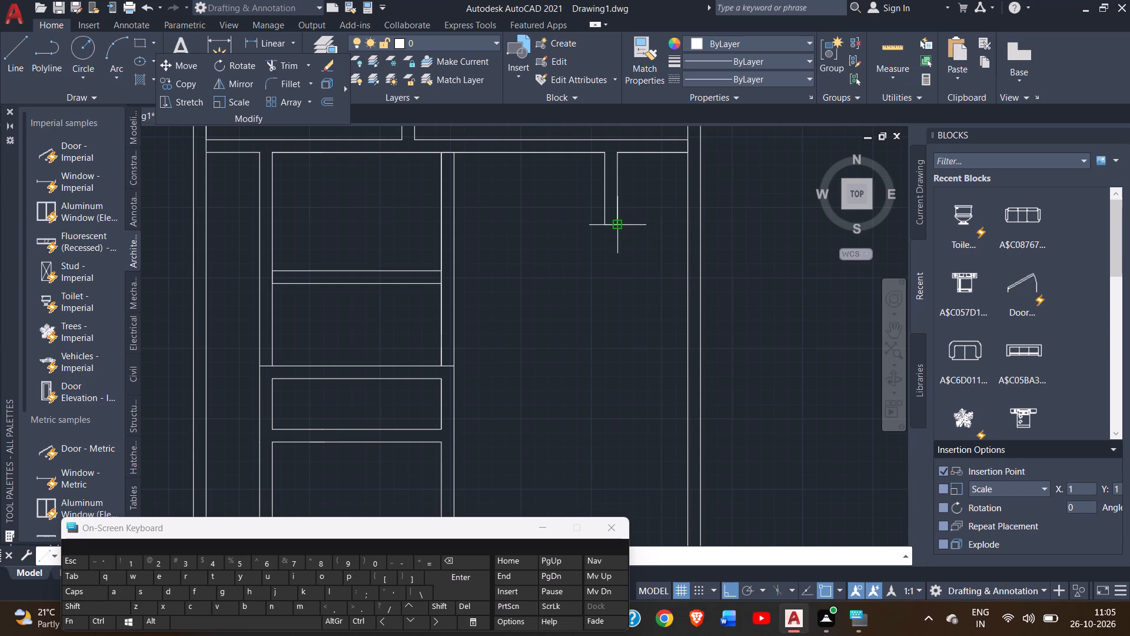
{"action": "left_click", "coordinate": [618, 226]}
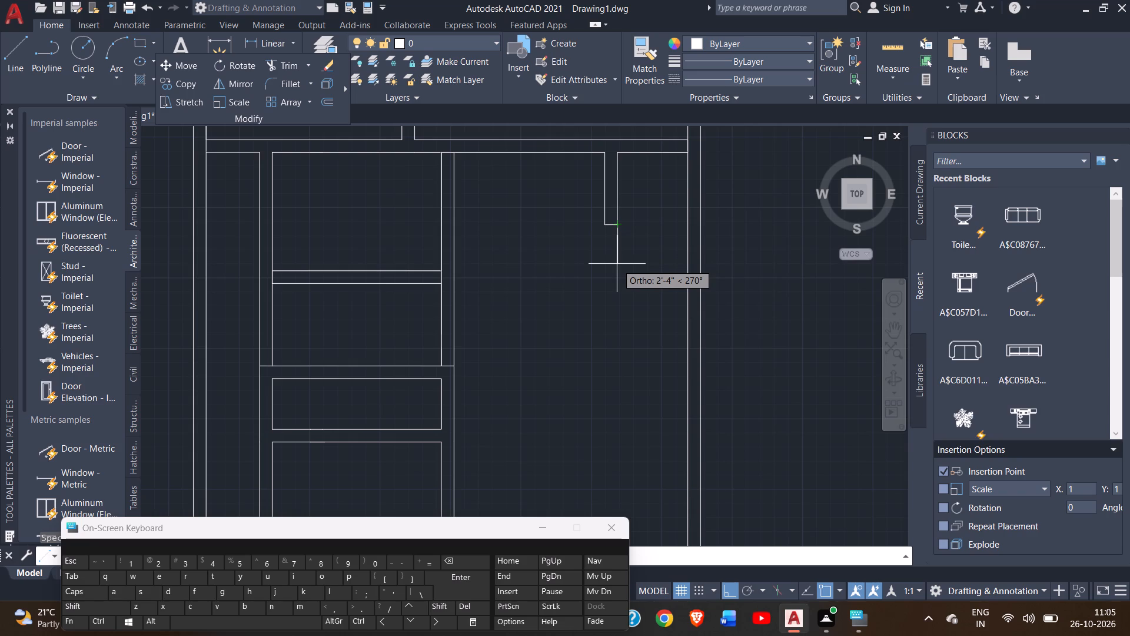
{"action": "type", "text": "3'"}
{"action": "key", "text": "Return"}
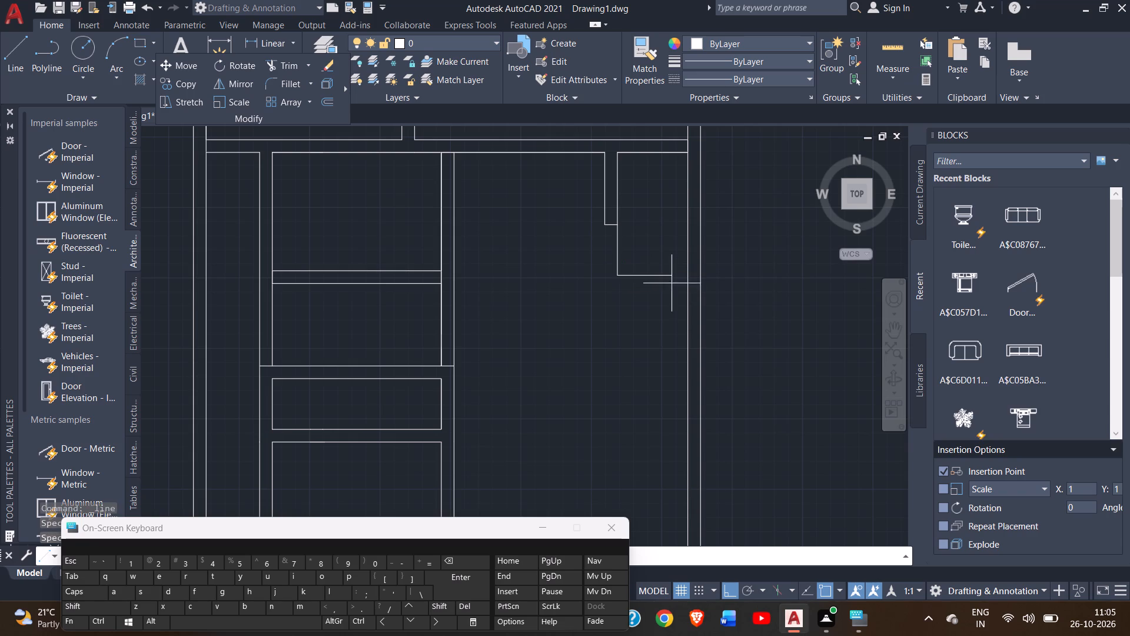
{"action": "scroll", "coordinate": [632, 276], "scroll_direction": "up", "scroll_amount": 2}
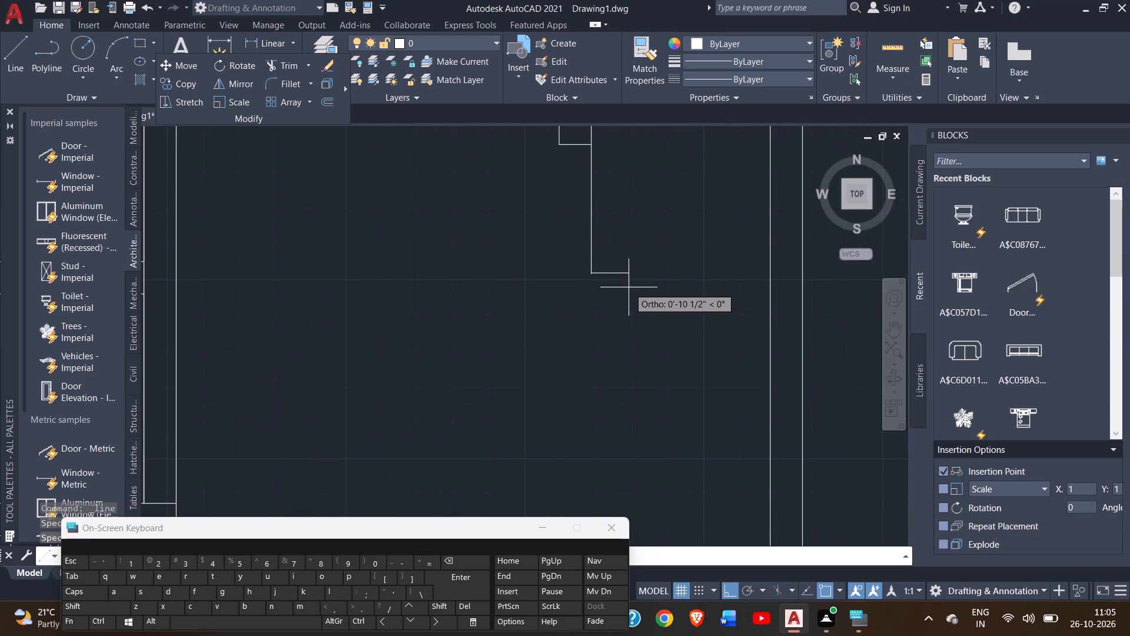
{"action": "scroll", "coordinate": [633, 286], "scroll_direction": "down", "scroll_amount": 1}
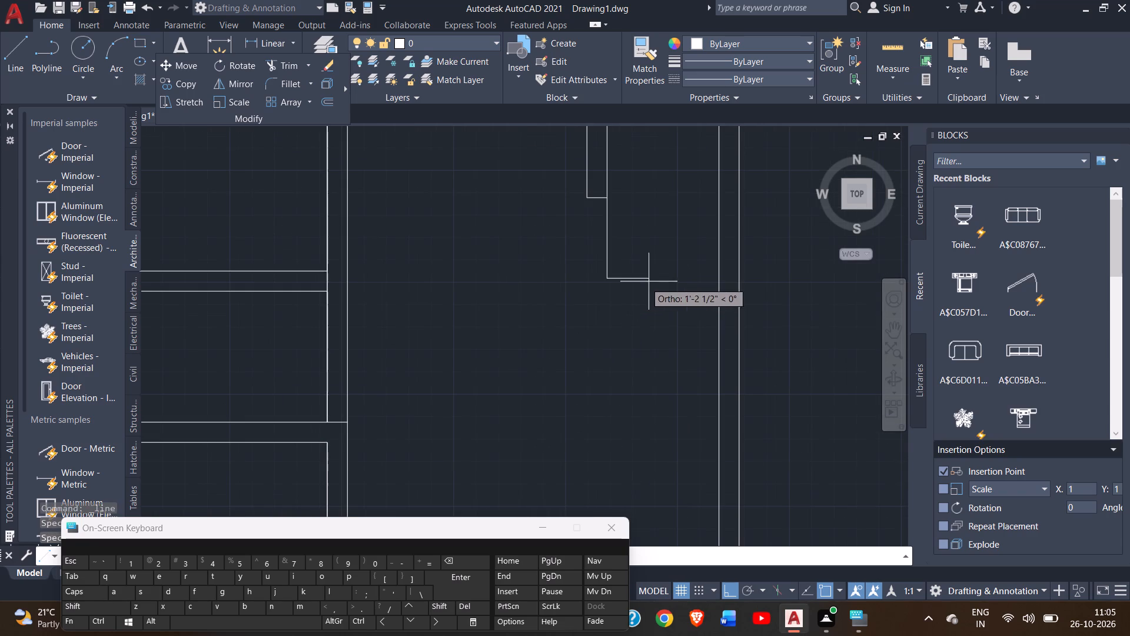
{"action": "left_click", "coordinate": [720, 275]}
Continue the line back west to align with the stub's west face, 4" south, then east to the east wall's inner face.
{"action": "scroll", "coordinate": [710, 304], "scroll_direction": "up", "scroll_amount": 1}
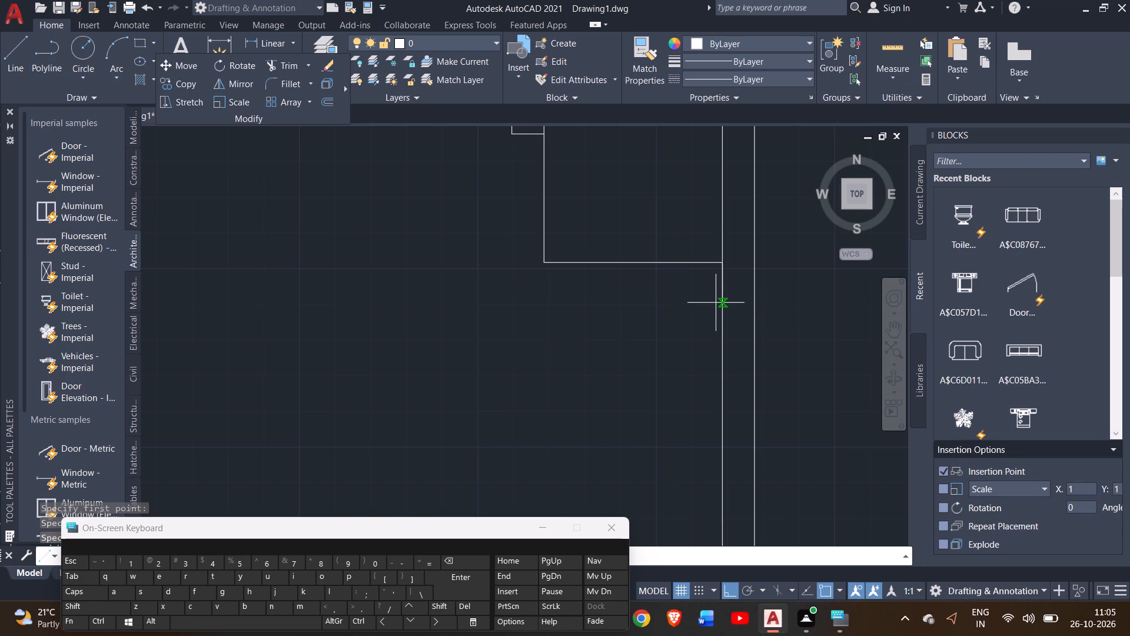
{"action": "scroll", "coordinate": [716, 303], "scroll_direction": "up", "scroll_amount": 2}
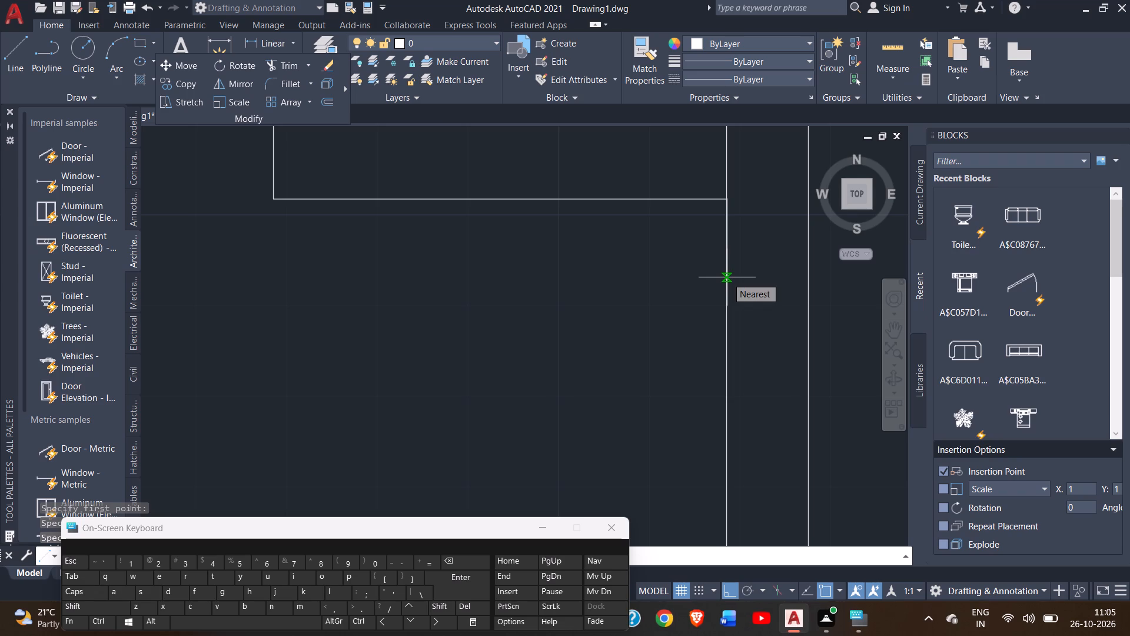
{"action": "scroll", "coordinate": [727, 277], "scroll_direction": "up", "scroll_amount": 1}
{"action": "scroll", "coordinate": [727, 277], "scroll_direction": "down", "scroll_amount": 1}
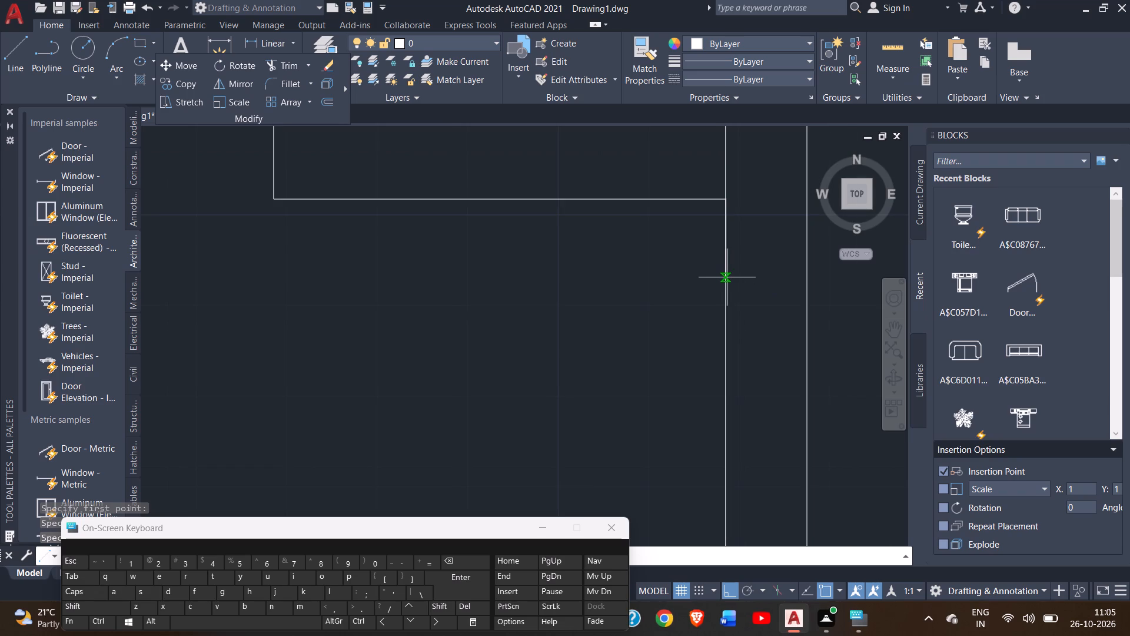
{"action": "scroll", "coordinate": [727, 277], "scroll_direction": "down", "scroll_amount": 3}
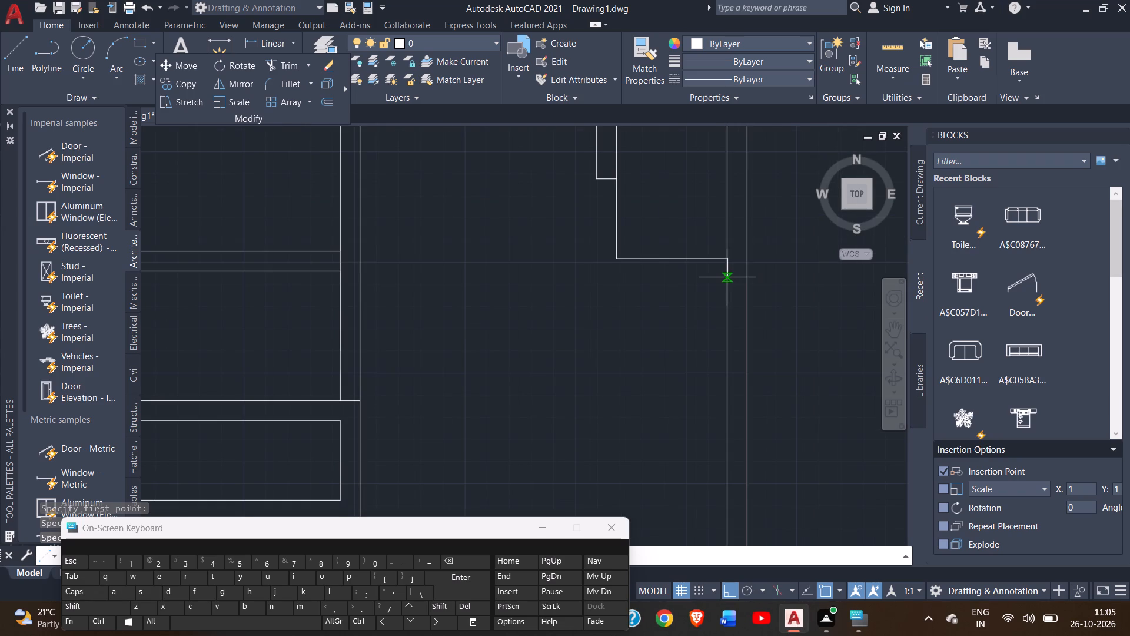
{"action": "scroll", "coordinate": [725, 274], "scroll_direction": "up", "scroll_amount": 1}
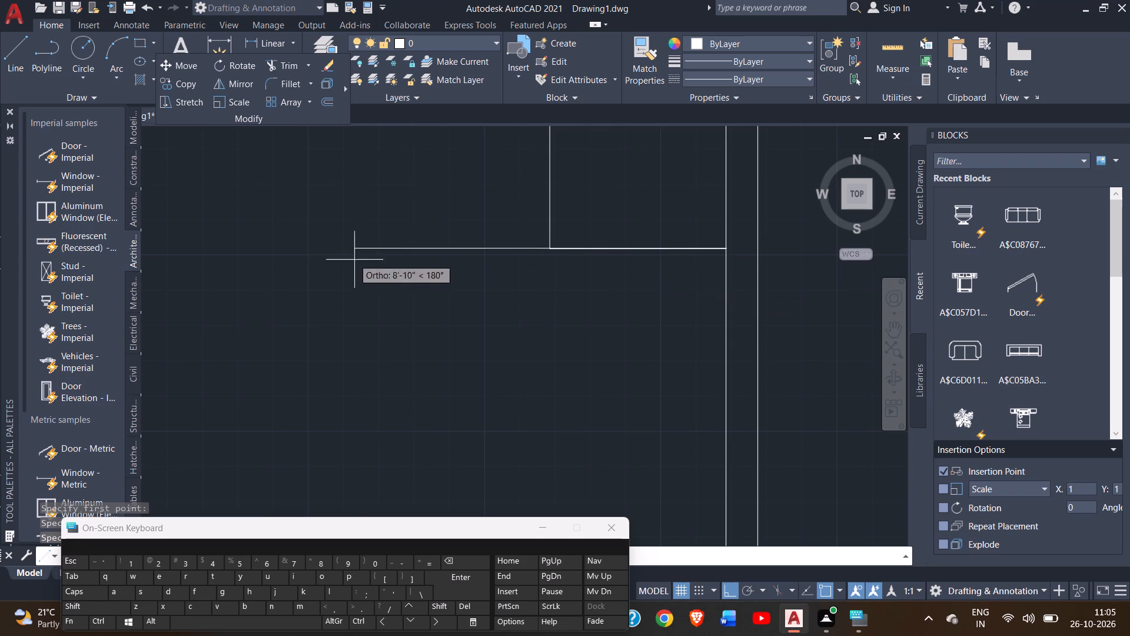
{"action": "scroll", "coordinate": [519, 290], "scroll_direction": "up", "scroll_amount": 2}
{"action": "scroll", "coordinate": [516, 289], "scroll_direction": "down", "scroll_amount": 4}
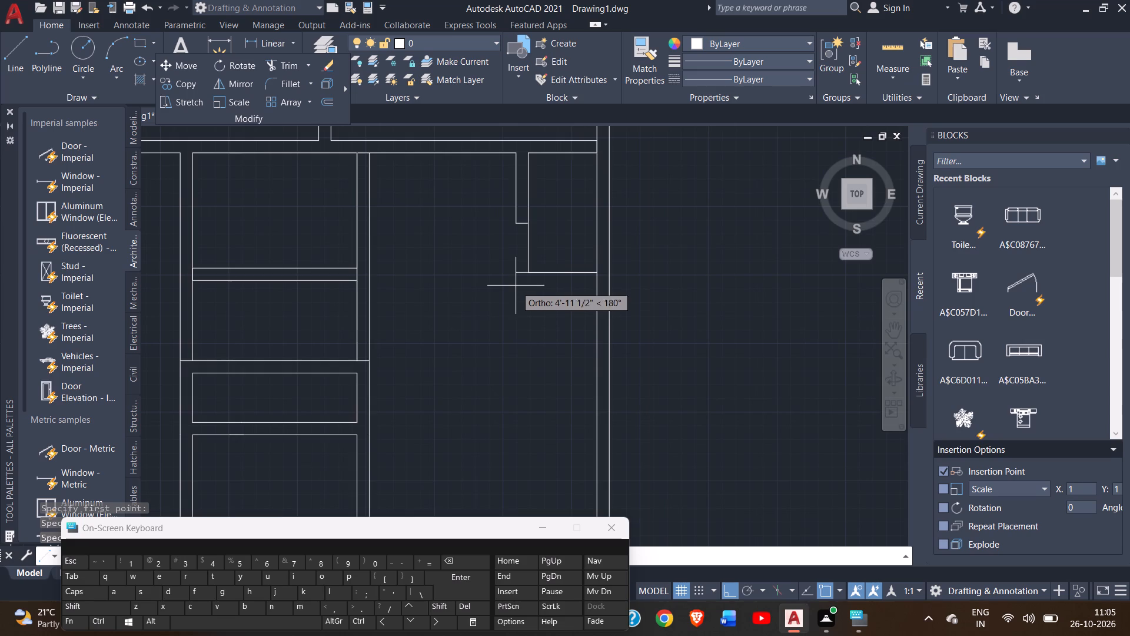
{"action": "scroll", "coordinate": [514, 284], "scroll_direction": "up", "scroll_amount": 1}
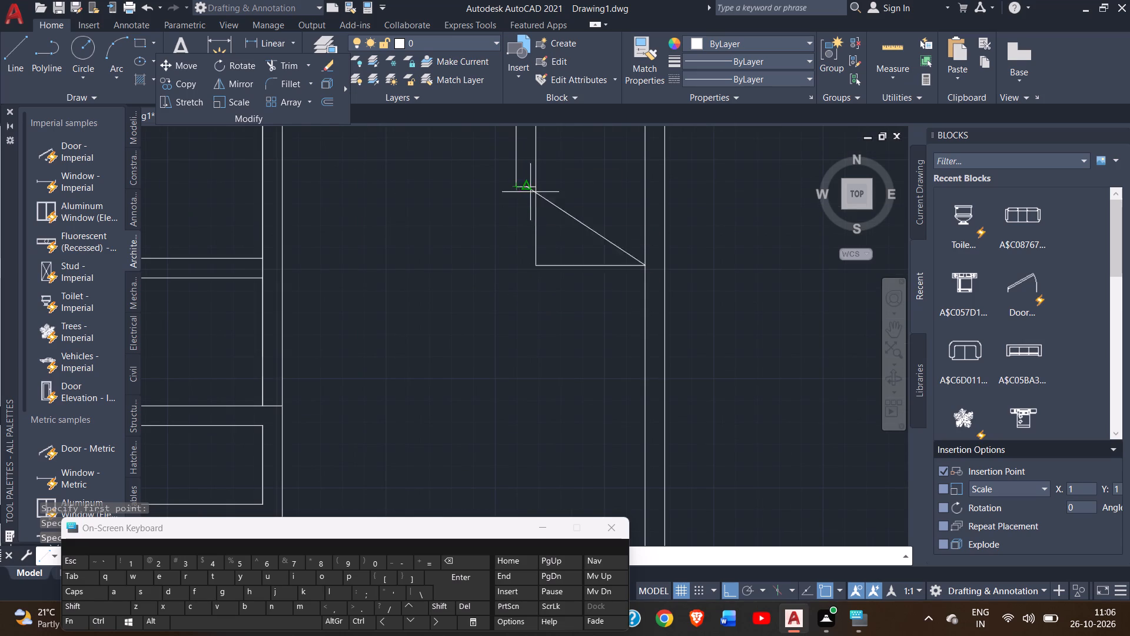
{"action": "double_click", "coordinate": [517, 264]}
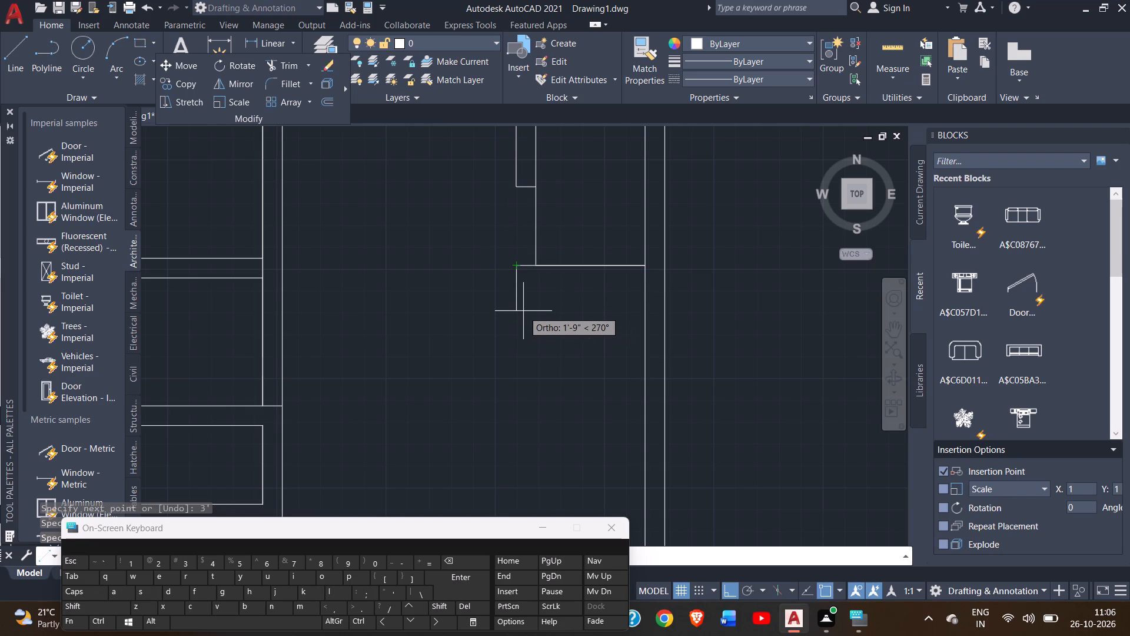
{"action": "key", "text": "4"}
{"action": "key", "text": "shift+quotedbl"}
{"action": "key", "text": "Return"}
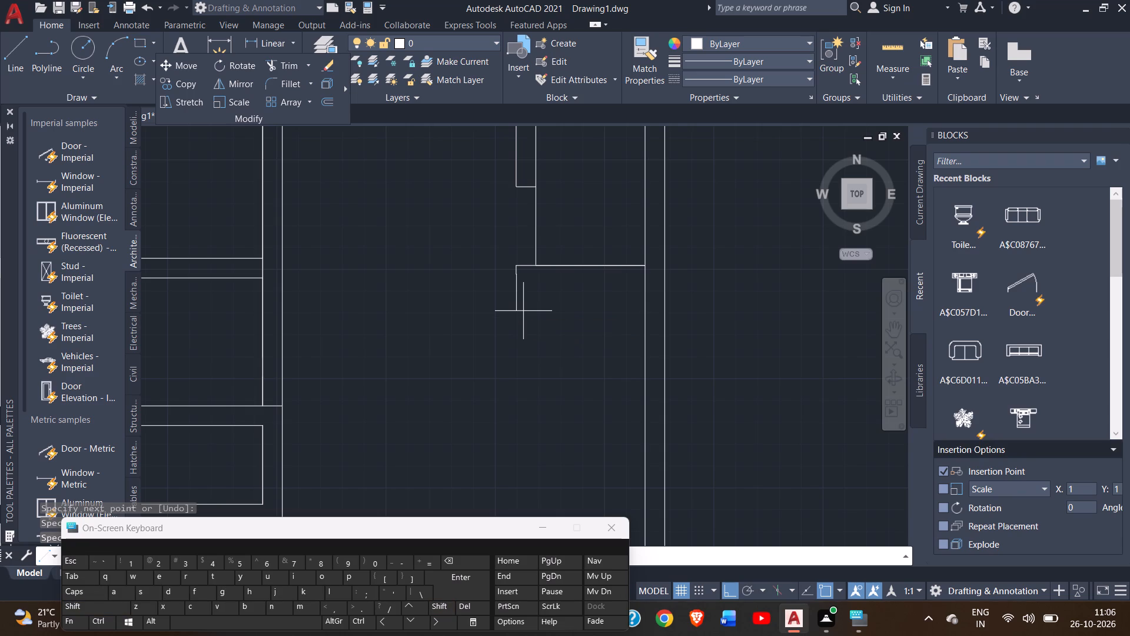
{"action": "scroll", "coordinate": [653, 281], "scroll_direction": "up", "scroll_amount": 1}
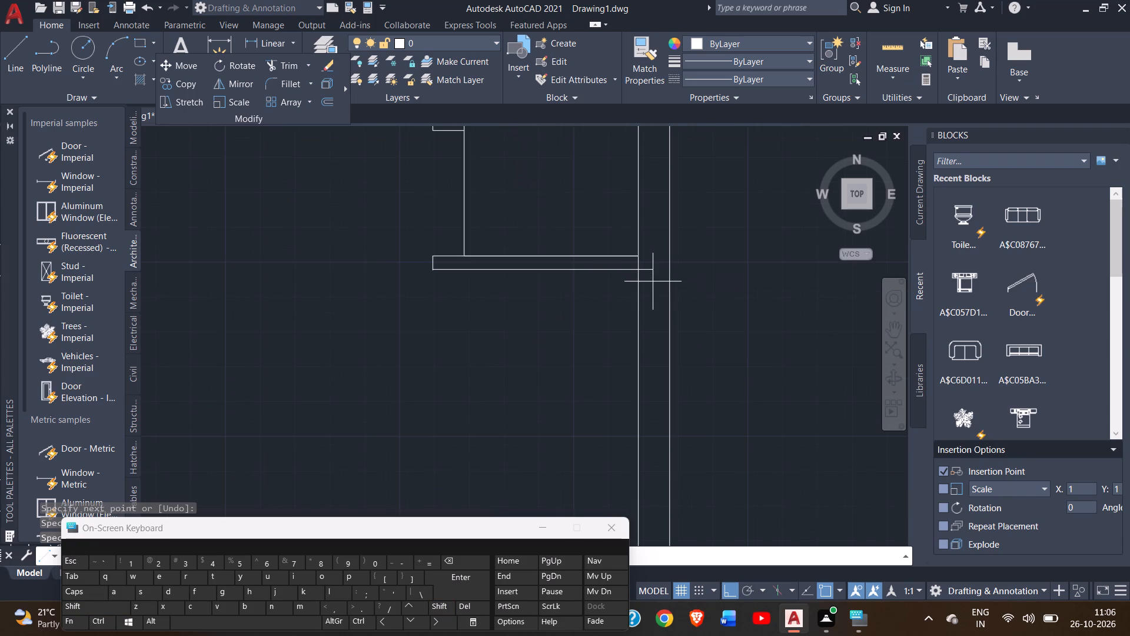
{"action": "scroll", "coordinate": [646, 290], "scroll_direction": "up", "scroll_amount": 1}
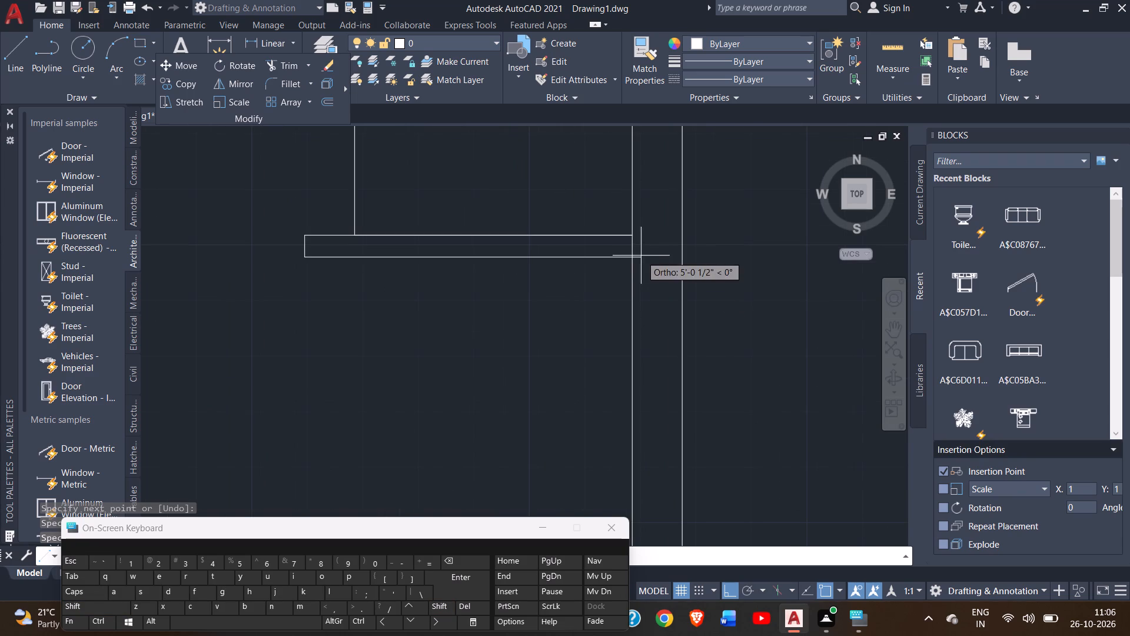
{"action": "left_click", "coordinate": [636, 260]}
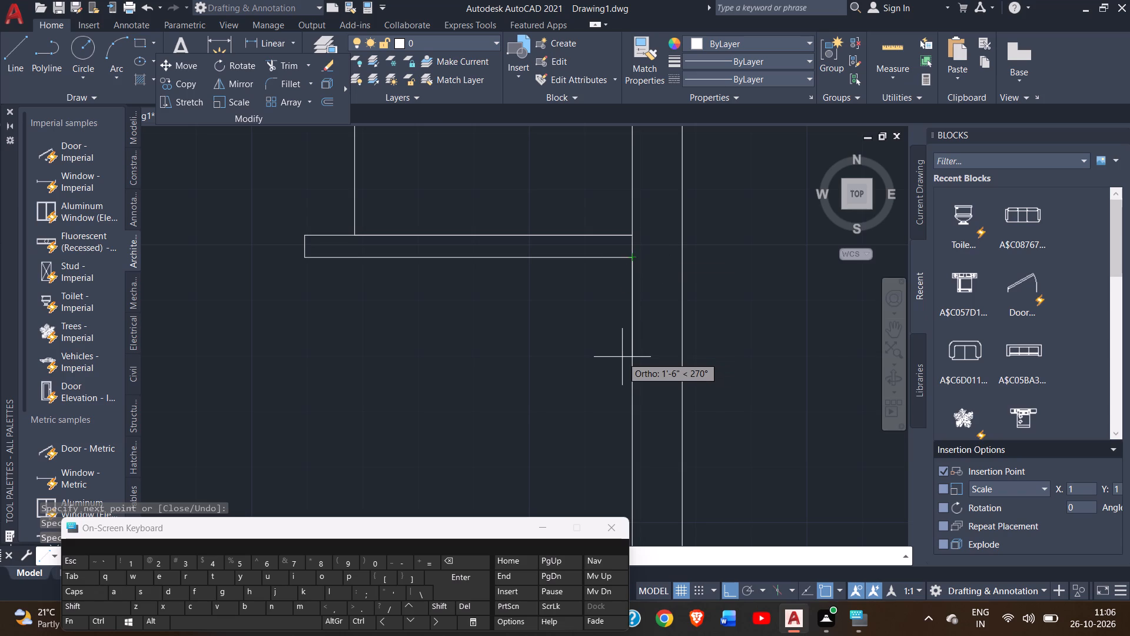
Continue the line 4' south along the east wall's inner face, then west to align with the 4" partition's west end.
{"action": "type", "text": "4'"}
{"action": "key", "text": "Return"}
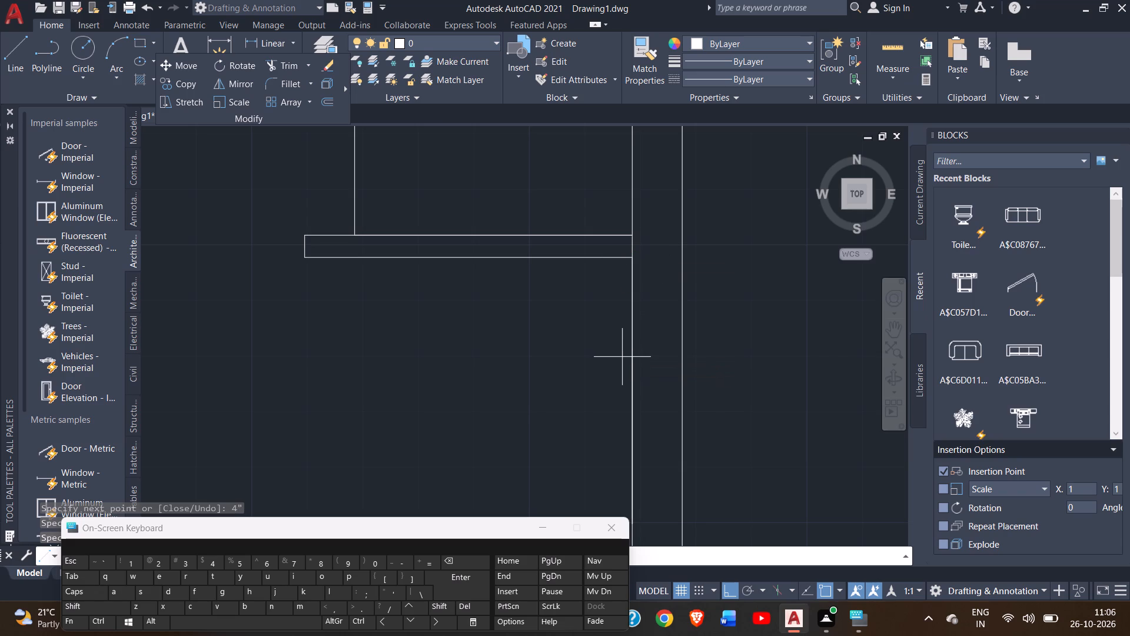
{"action": "scroll", "coordinate": [543, 377], "scroll_direction": "down", "scroll_amount": 2}
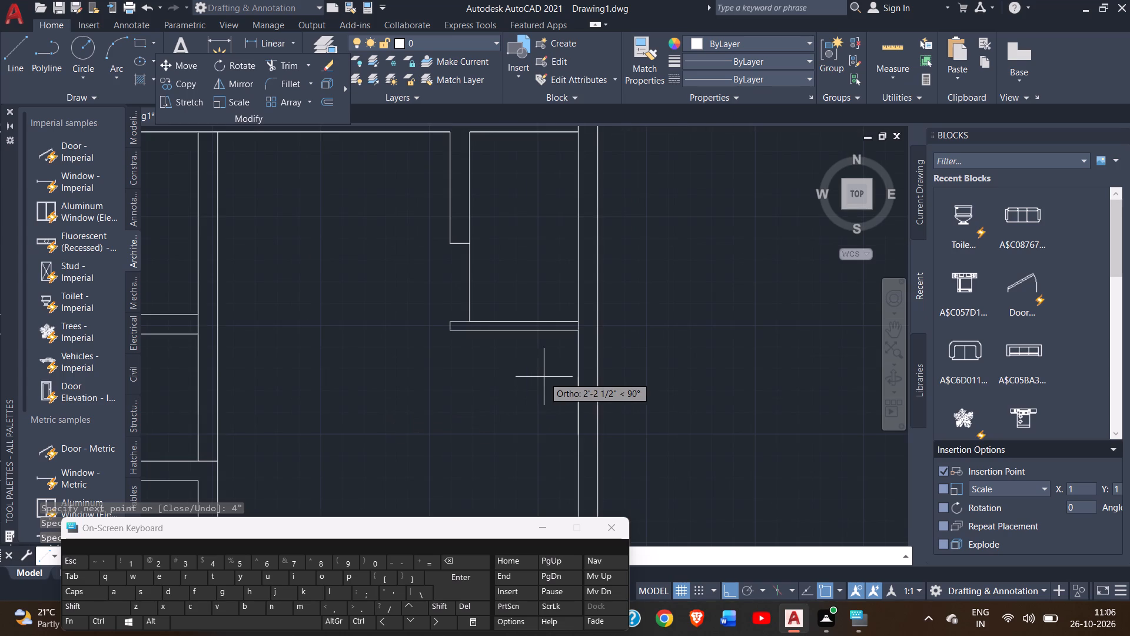
{"action": "scroll", "coordinate": [477, 417], "scroll_direction": "down", "scroll_amount": 1}
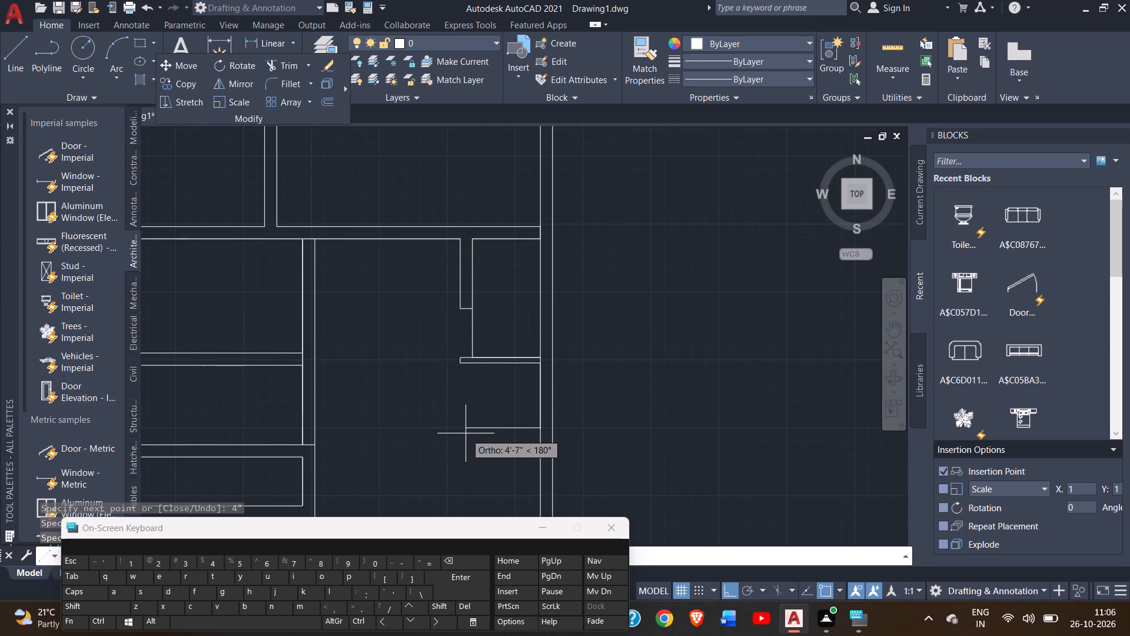
{"action": "scroll", "coordinate": [466, 433], "scroll_direction": "up", "scroll_amount": 1}
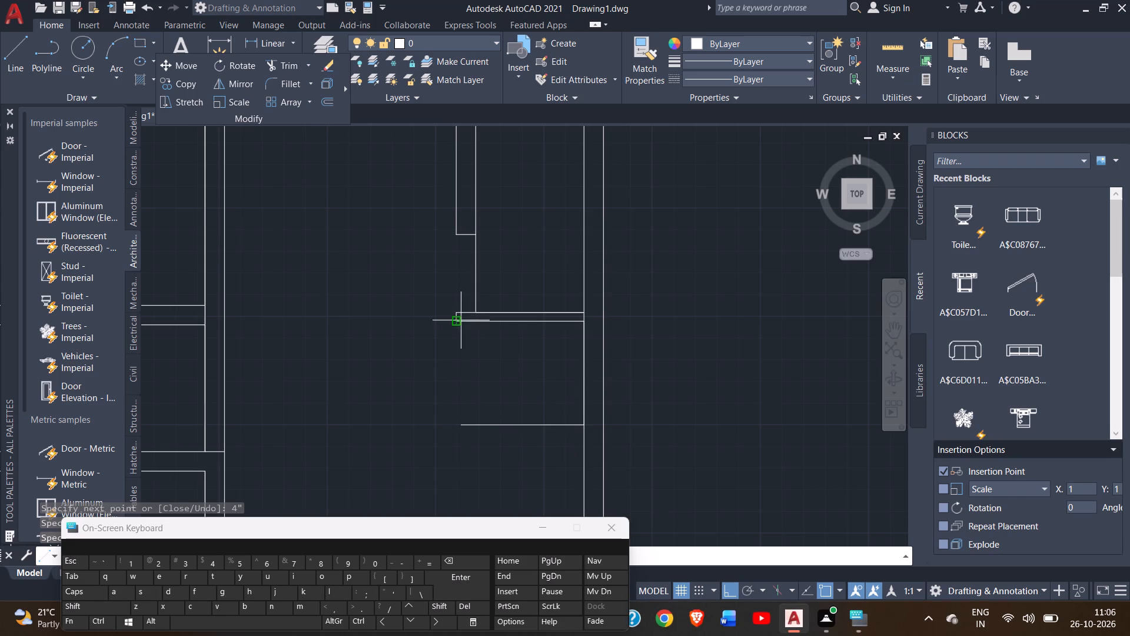
{"action": "scroll", "coordinate": [458, 323], "scroll_direction": "up", "scroll_amount": 1}
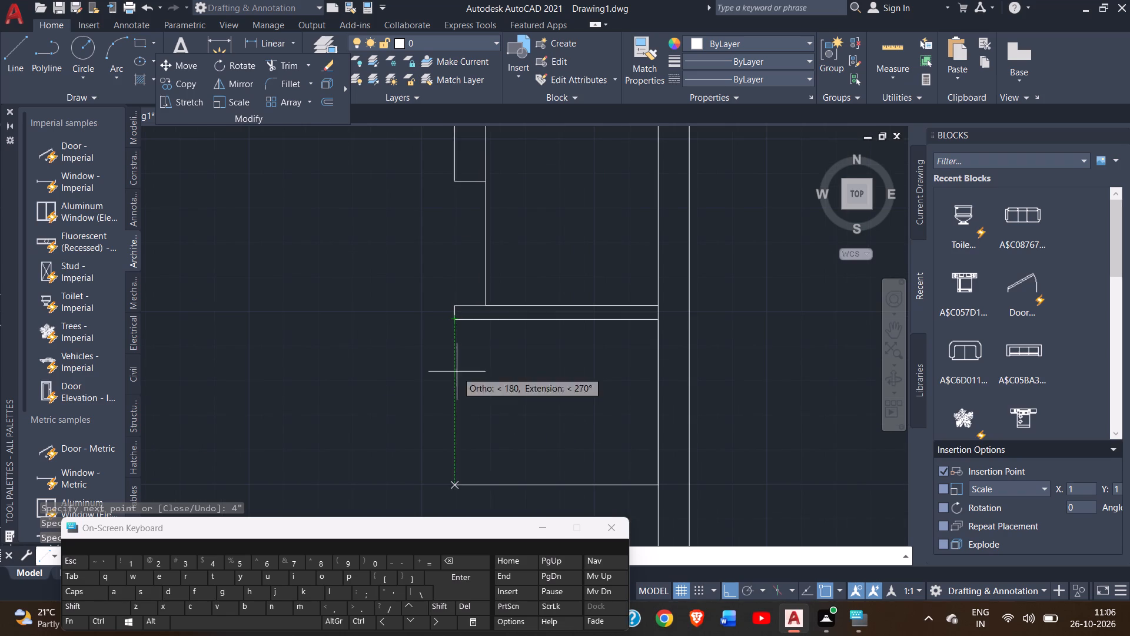
{"action": "left_click", "coordinate": [454, 486]}
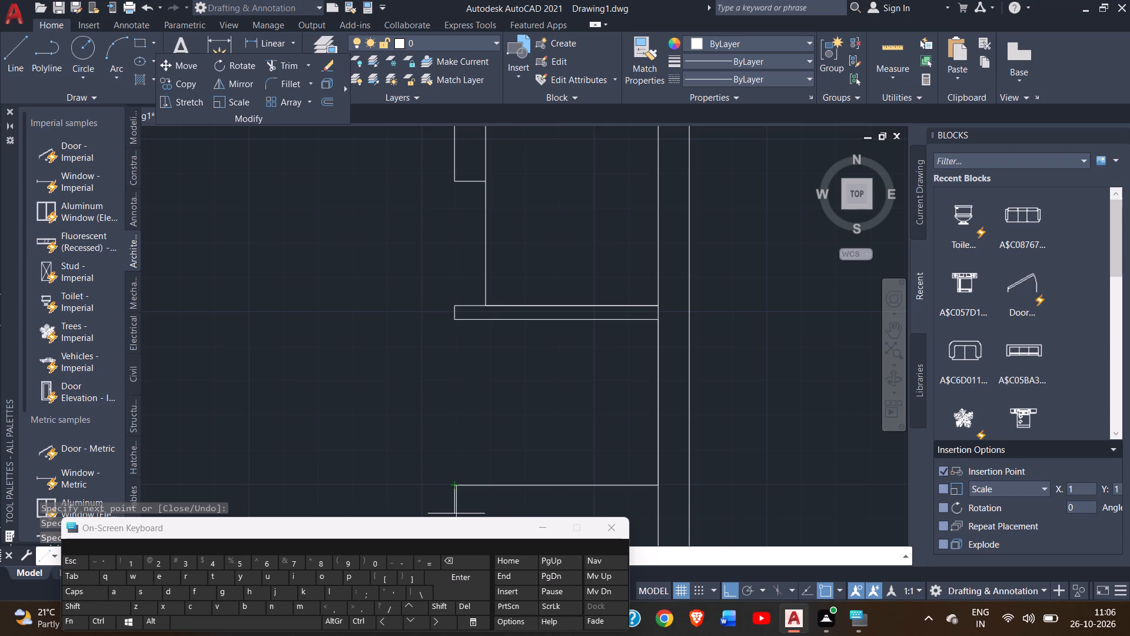
Close the 9" wall stub by continuing the line 9" south and east to the east wall's inner face.
{"action": "scroll", "coordinate": [455, 514], "scroll_direction": "down", "scroll_amount": 1}
{"action": "middle_click_drag", "start_coordinate": [454, 514], "coordinate": [493, 379]}
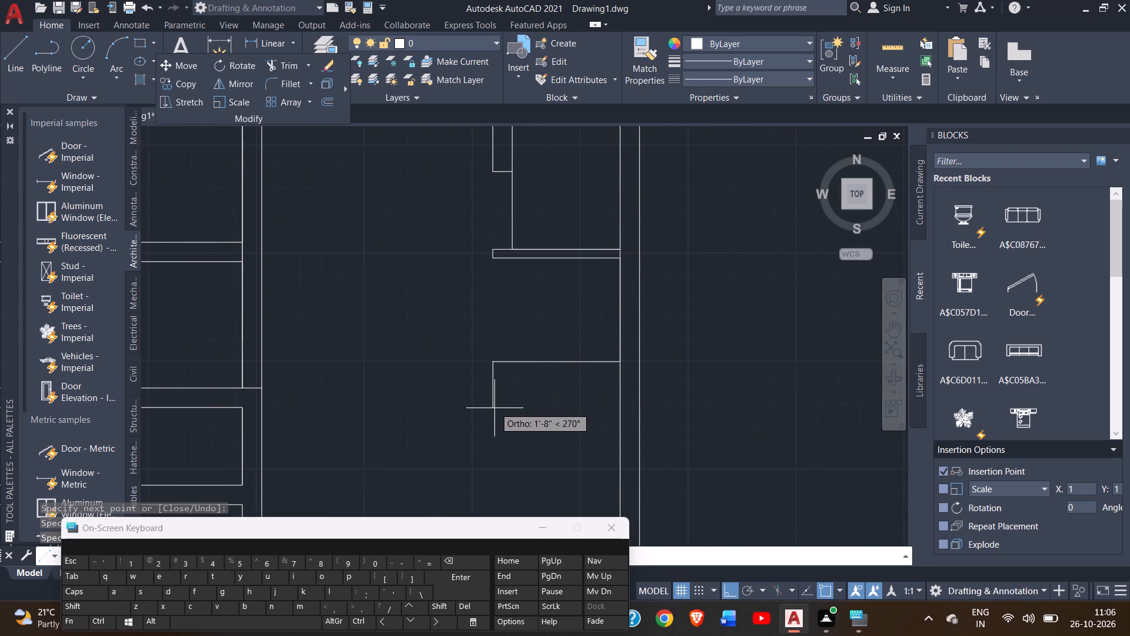
{"action": "key", "text": "9"}
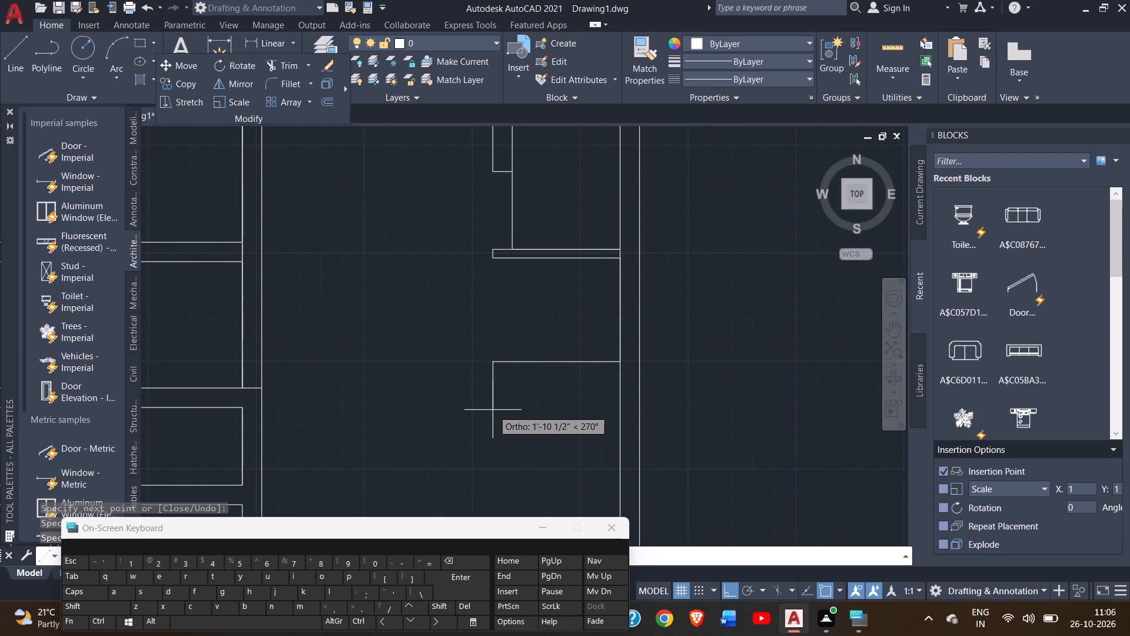
{"action": "key", "text": "shift+quotedbl"}
{"action": "key", "text": "Return"}
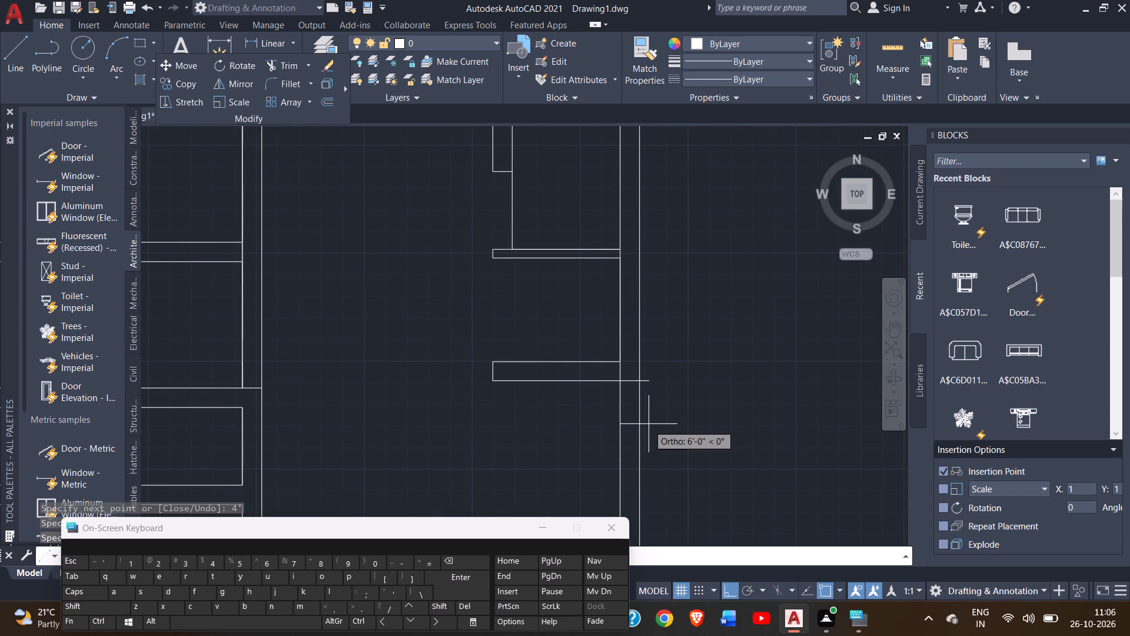
{"action": "scroll", "coordinate": [639, 412], "scroll_direction": "up", "scroll_amount": 2}
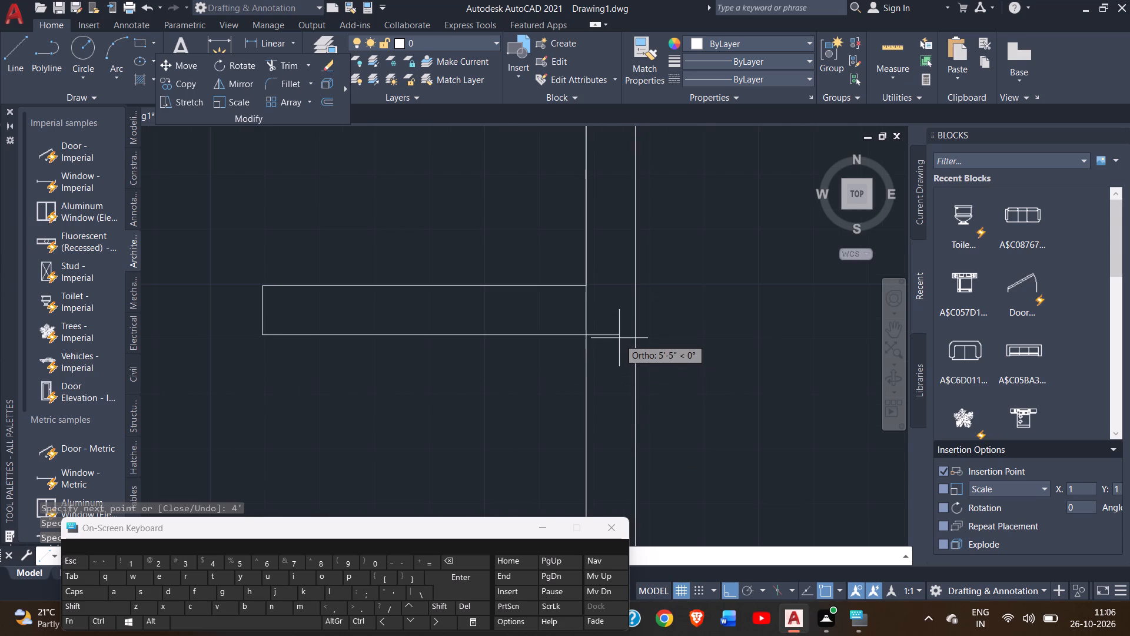
{"action": "left_click", "coordinate": [588, 337]}
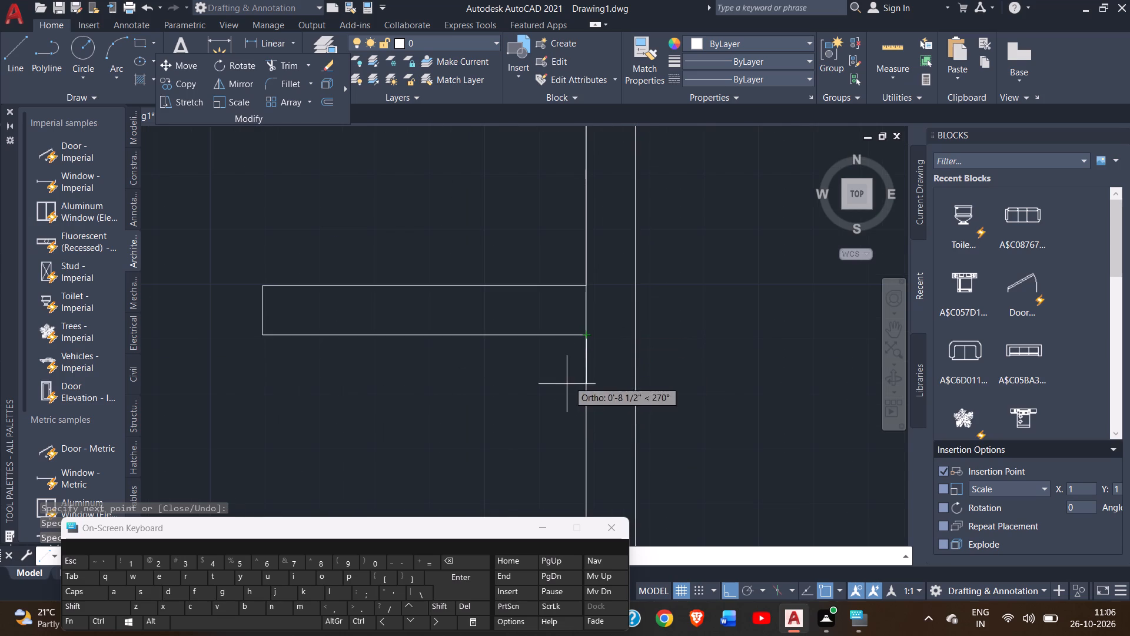
{"action": "right_click", "coordinate": [574, 380]}
{"action": "left_click", "coordinate": [597, 387]}
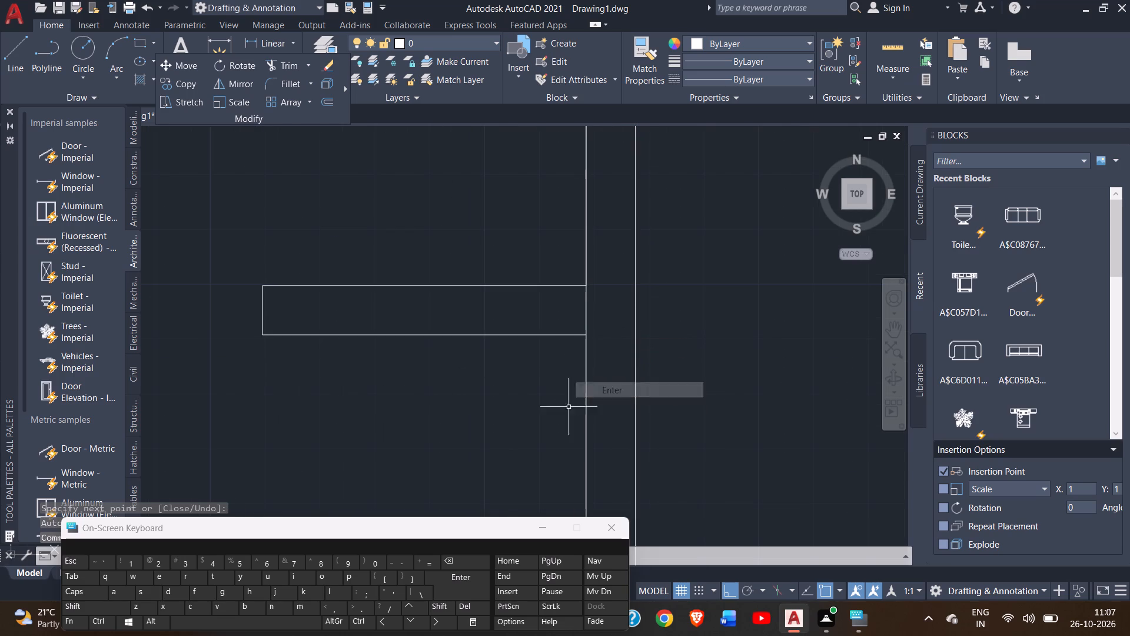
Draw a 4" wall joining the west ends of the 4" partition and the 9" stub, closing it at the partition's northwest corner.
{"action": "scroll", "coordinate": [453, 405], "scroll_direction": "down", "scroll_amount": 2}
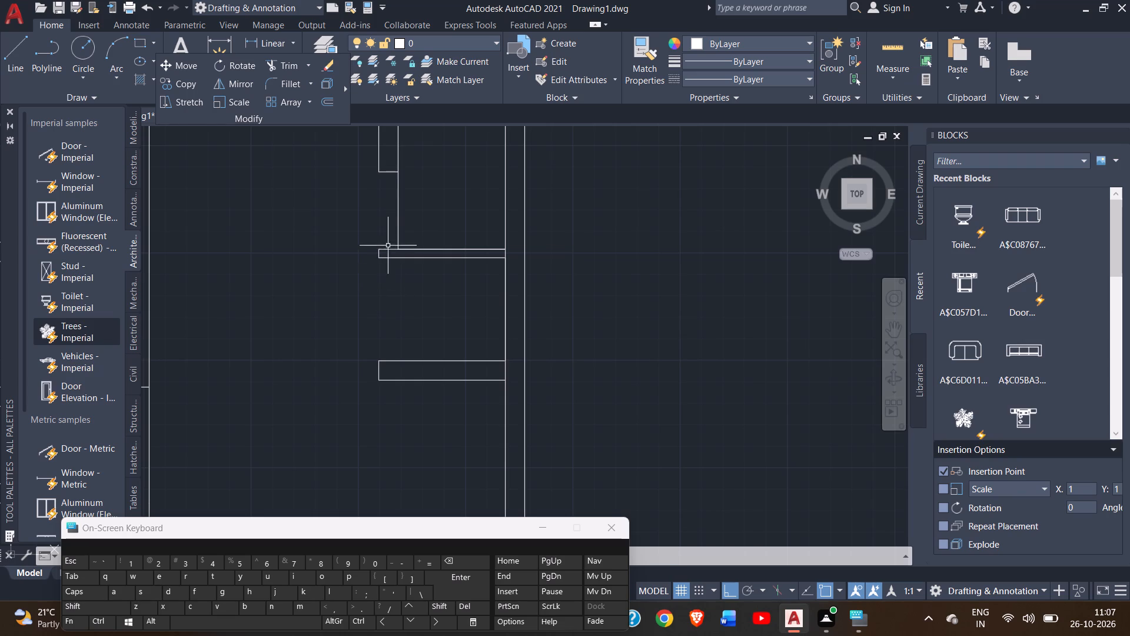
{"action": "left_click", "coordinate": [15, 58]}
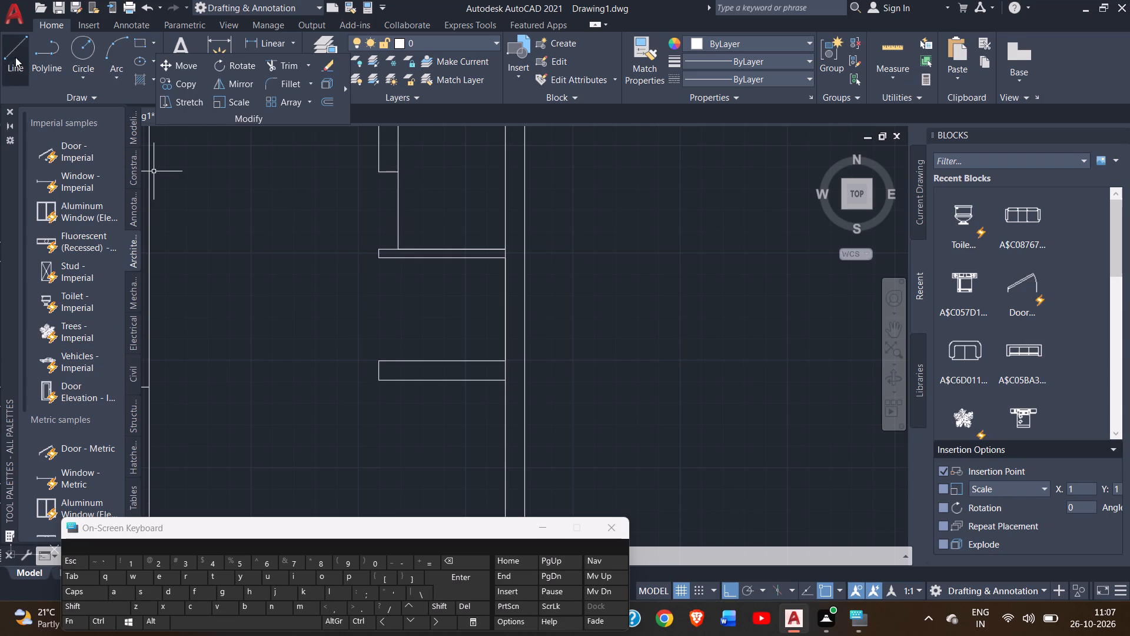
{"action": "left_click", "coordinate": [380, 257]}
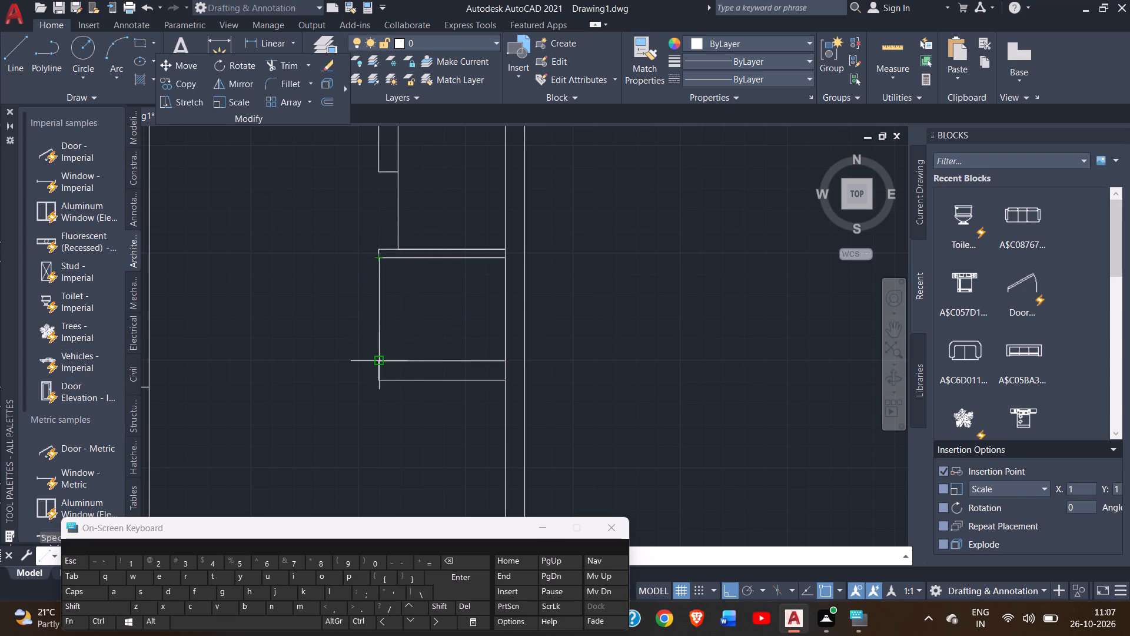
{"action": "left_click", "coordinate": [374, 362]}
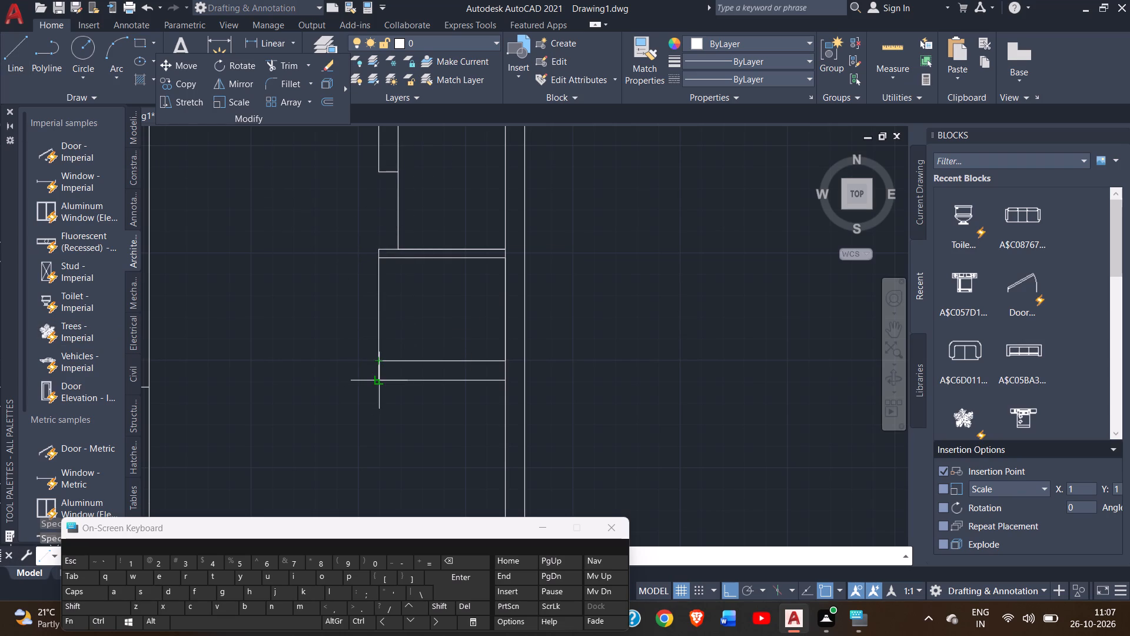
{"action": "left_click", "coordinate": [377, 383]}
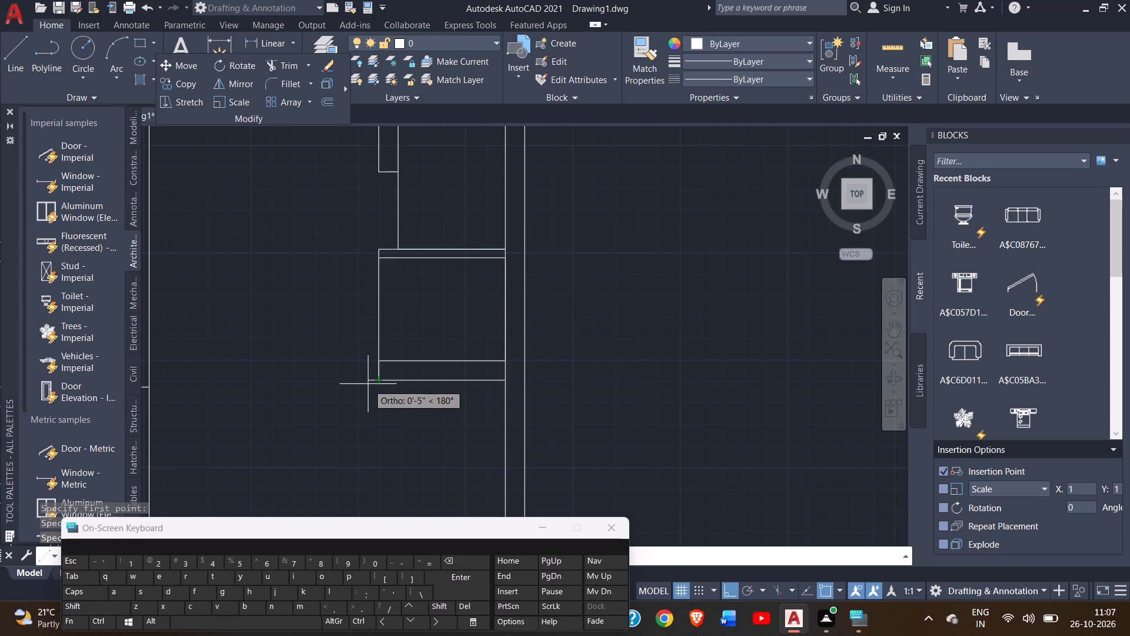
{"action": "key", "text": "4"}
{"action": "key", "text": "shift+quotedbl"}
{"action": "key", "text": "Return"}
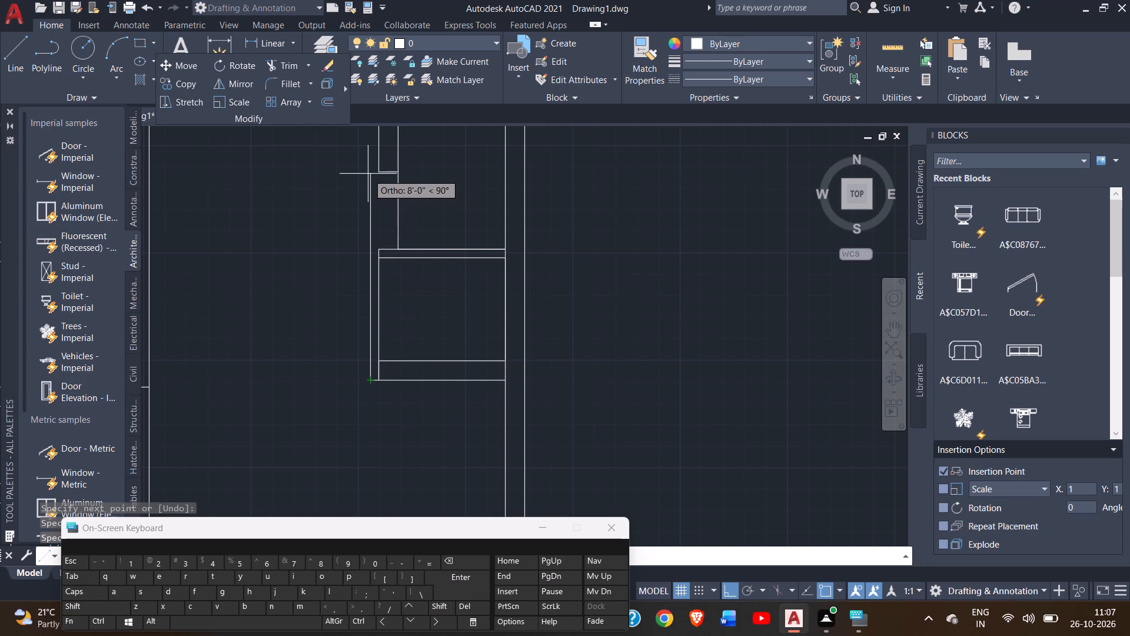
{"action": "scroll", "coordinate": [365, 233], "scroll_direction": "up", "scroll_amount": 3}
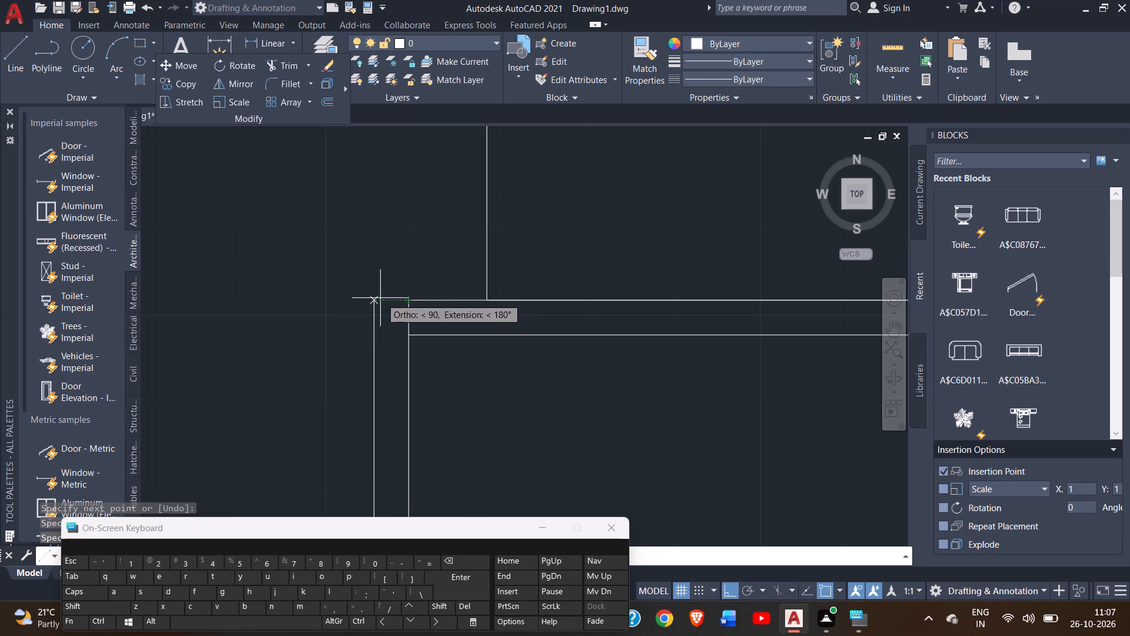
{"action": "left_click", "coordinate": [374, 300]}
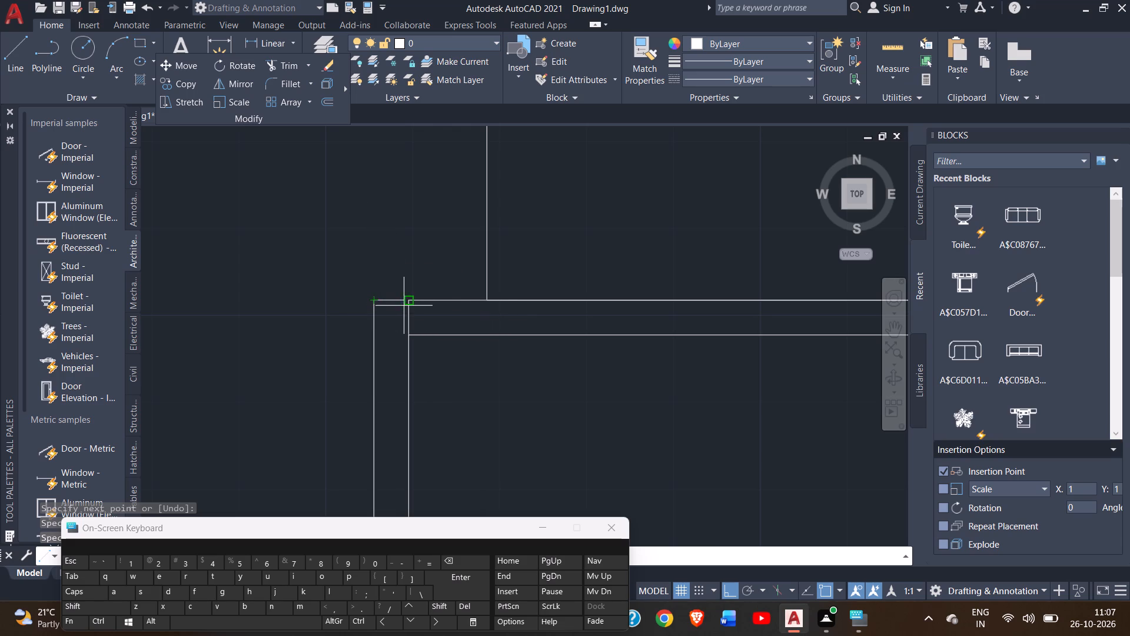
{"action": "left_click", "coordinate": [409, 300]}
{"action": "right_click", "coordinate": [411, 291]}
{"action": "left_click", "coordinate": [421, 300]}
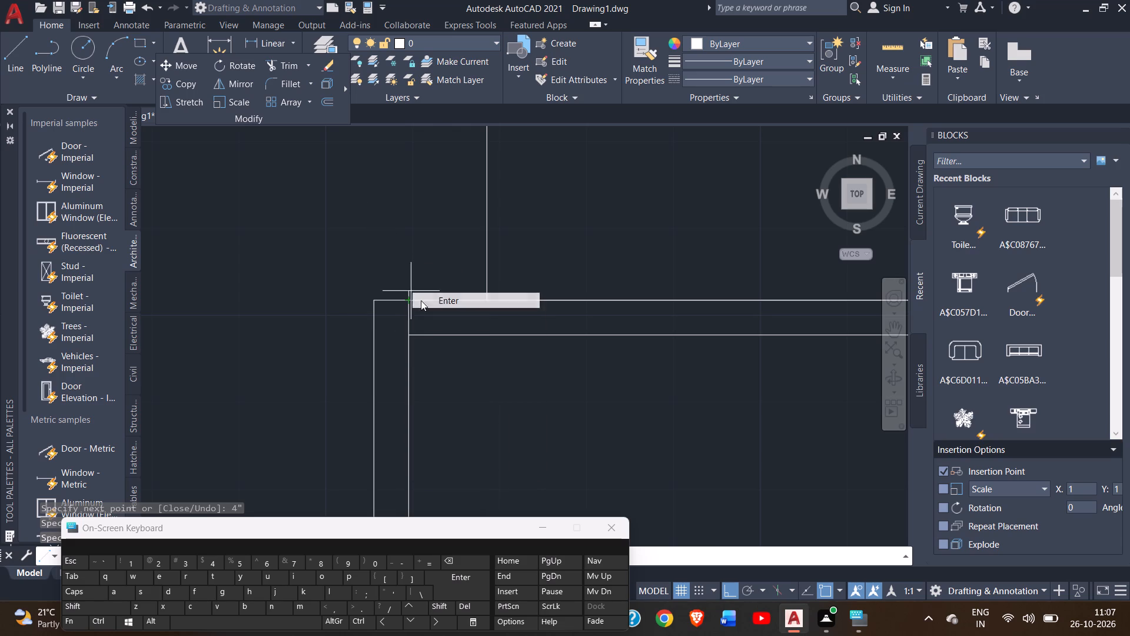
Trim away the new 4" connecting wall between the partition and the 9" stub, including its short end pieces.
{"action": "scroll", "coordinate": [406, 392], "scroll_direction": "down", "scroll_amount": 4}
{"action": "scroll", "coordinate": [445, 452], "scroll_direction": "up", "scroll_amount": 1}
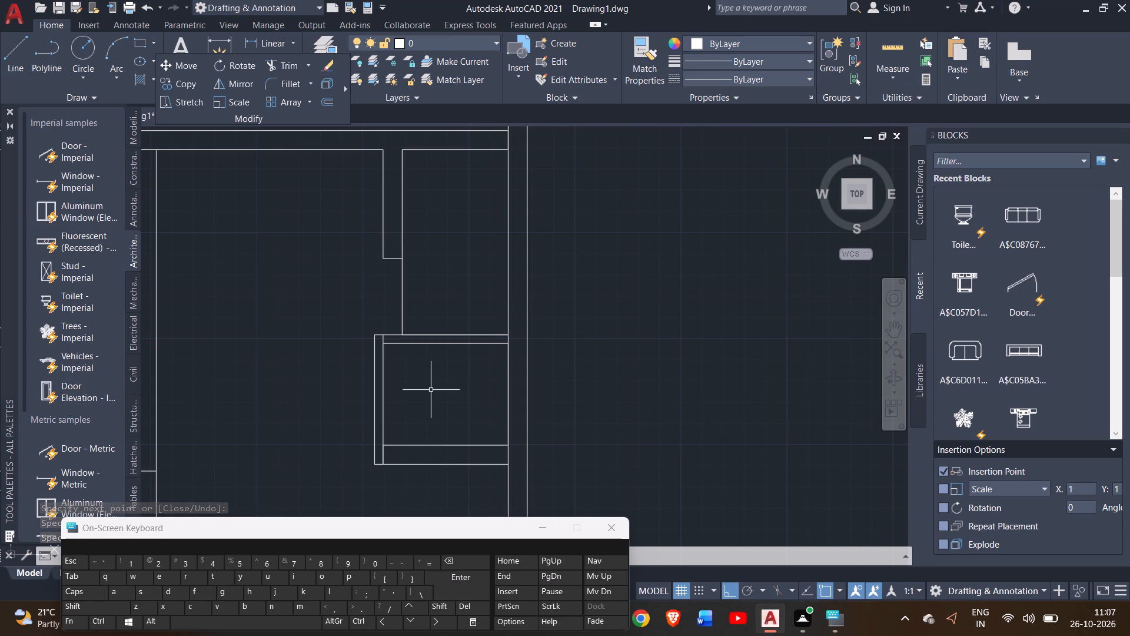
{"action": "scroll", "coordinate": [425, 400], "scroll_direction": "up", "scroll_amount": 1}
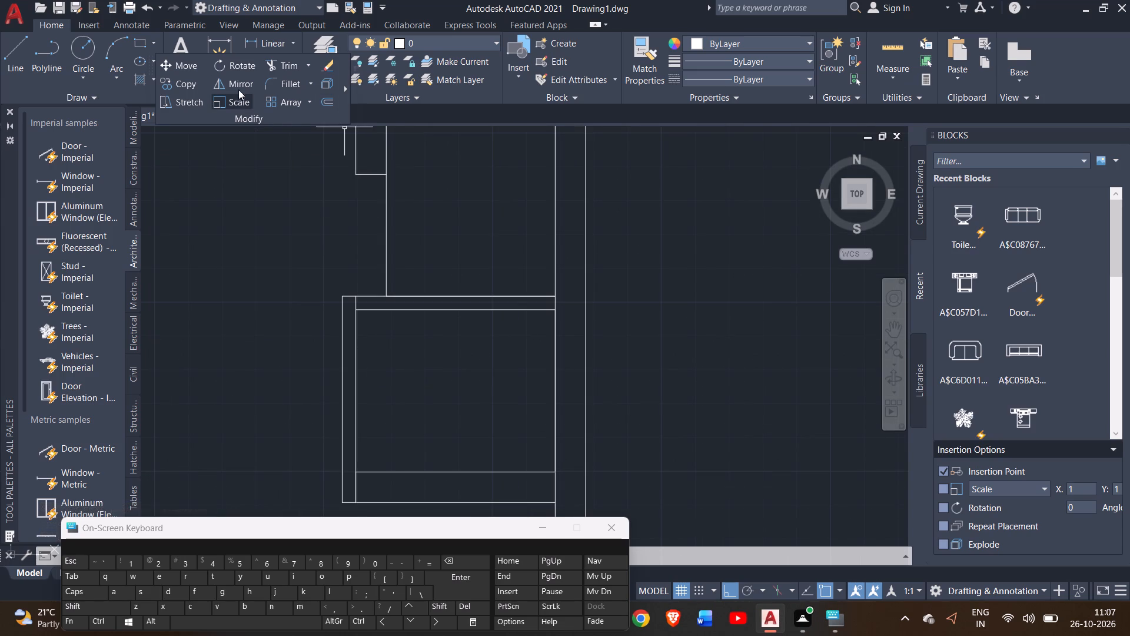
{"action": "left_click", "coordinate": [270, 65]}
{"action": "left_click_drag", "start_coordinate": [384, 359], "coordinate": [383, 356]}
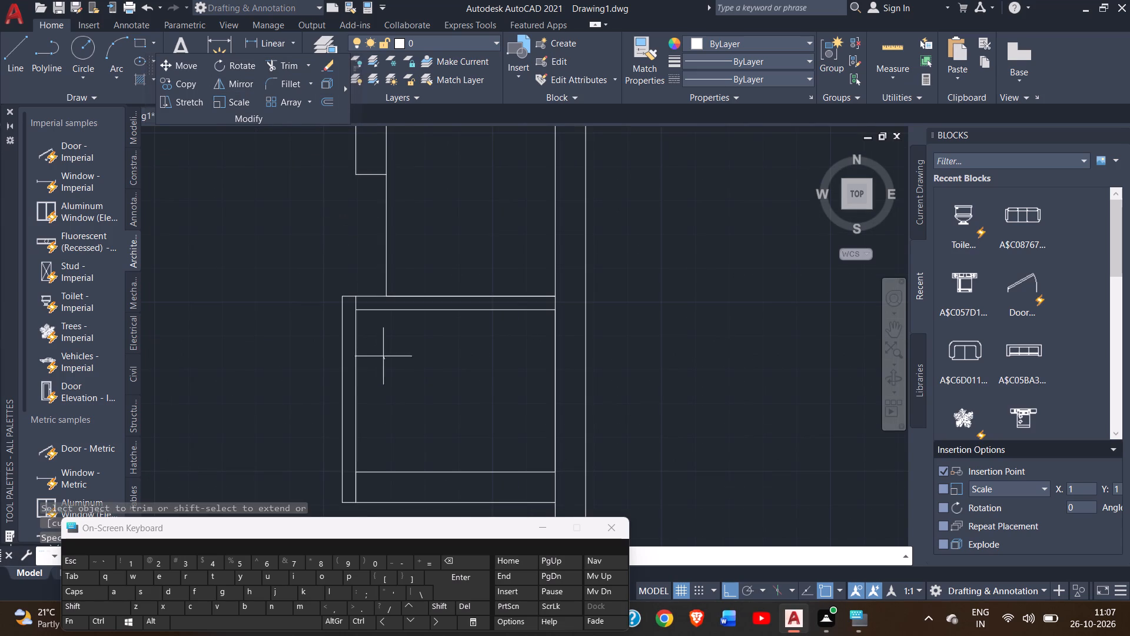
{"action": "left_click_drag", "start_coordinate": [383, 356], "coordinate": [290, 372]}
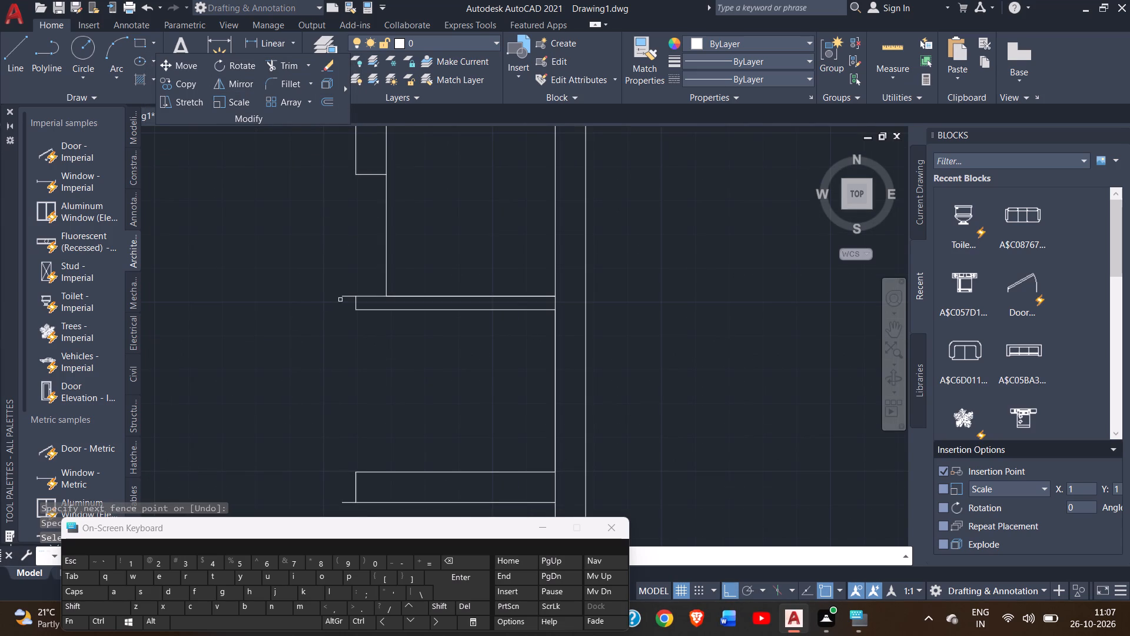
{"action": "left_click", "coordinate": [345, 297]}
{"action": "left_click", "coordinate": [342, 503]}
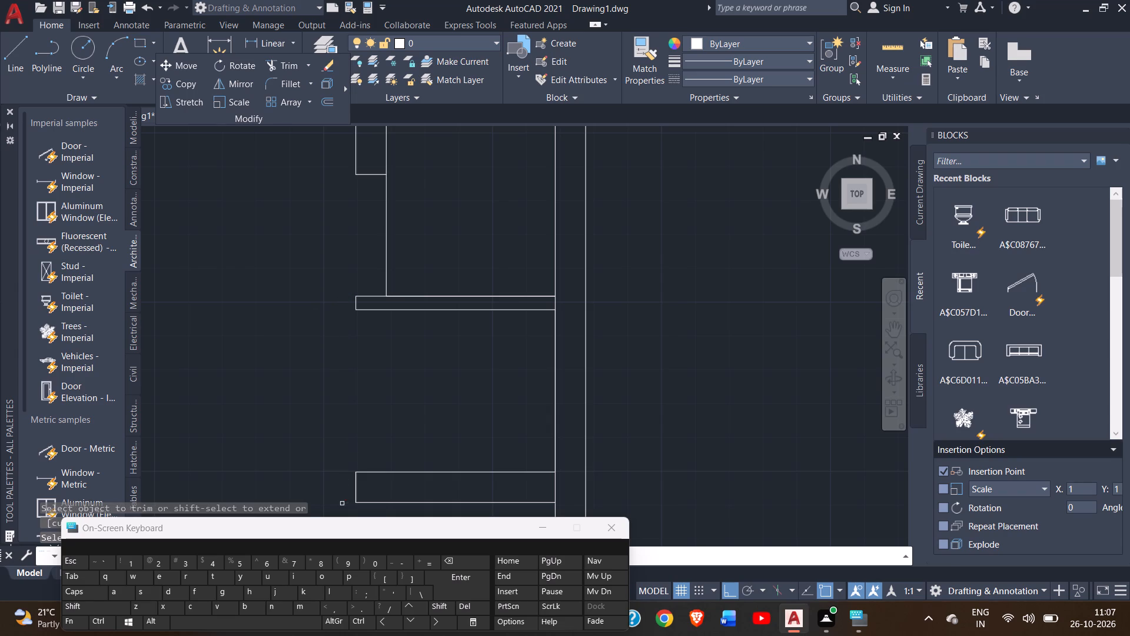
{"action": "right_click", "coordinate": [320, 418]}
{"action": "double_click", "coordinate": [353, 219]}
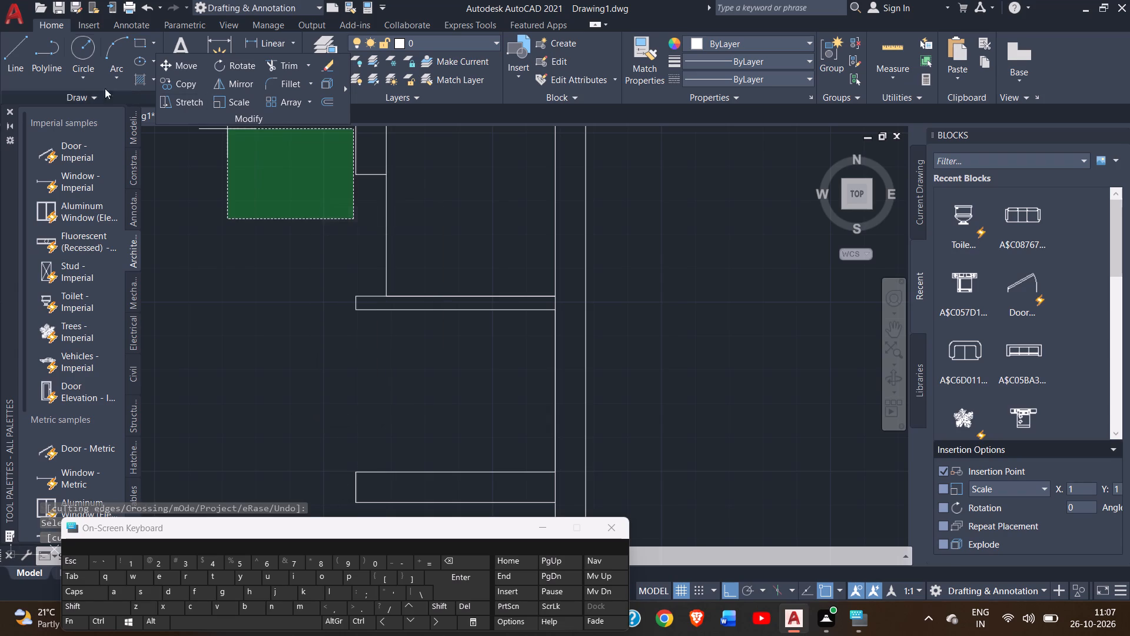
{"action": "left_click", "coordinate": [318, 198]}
Draw a line from the 4" partition's southeast corner 7' west, south level with the 9" stub's north face, then east to its northwest corner.
{"action": "left_click", "coordinate": [19, 59]}
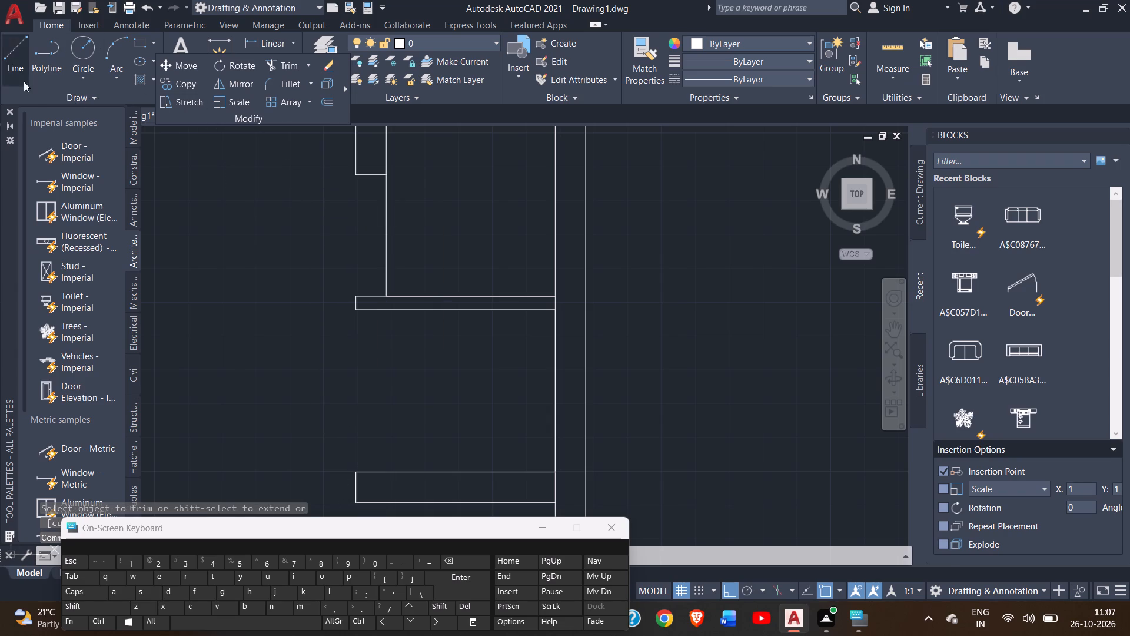
{"action": "left_click", "coordinate": [557, 309]}
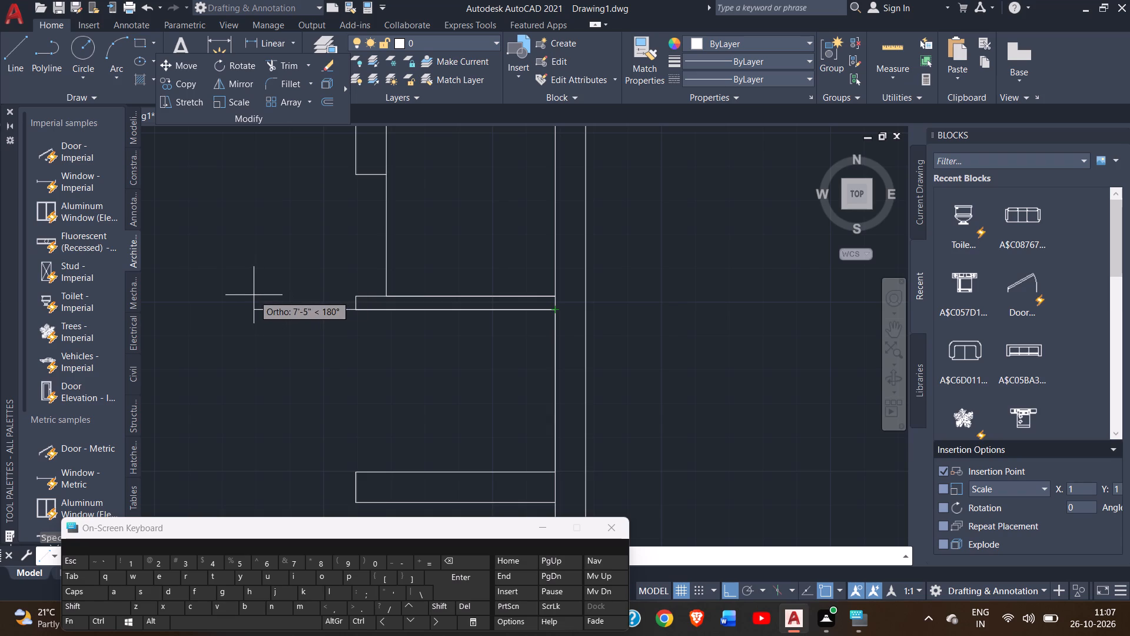
{"action": "type", "text": "7'"}
{"action": "key", "text": "Return"}
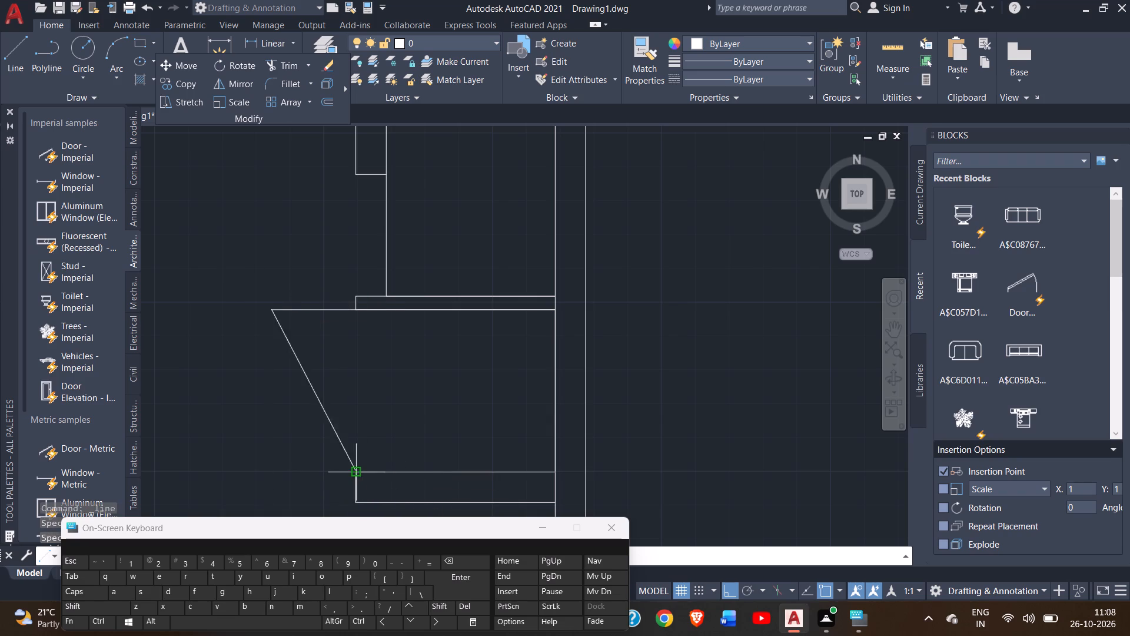
{"action": "left_click", "coordinate": [271, 471]}
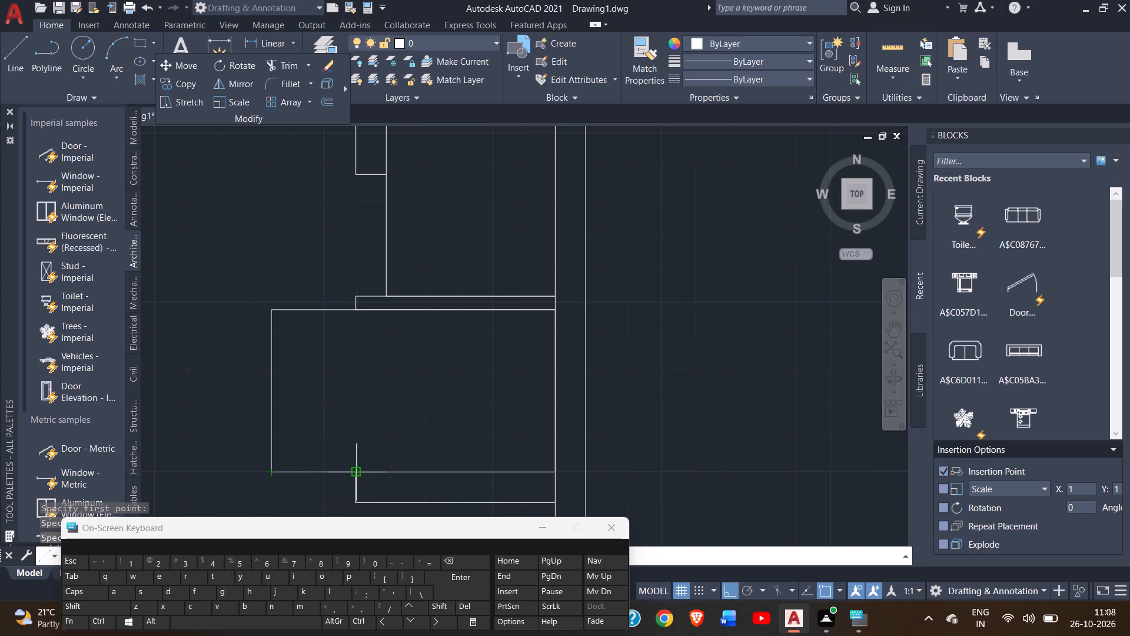
{"action": "left_click", "coordinate": [352, 471]}
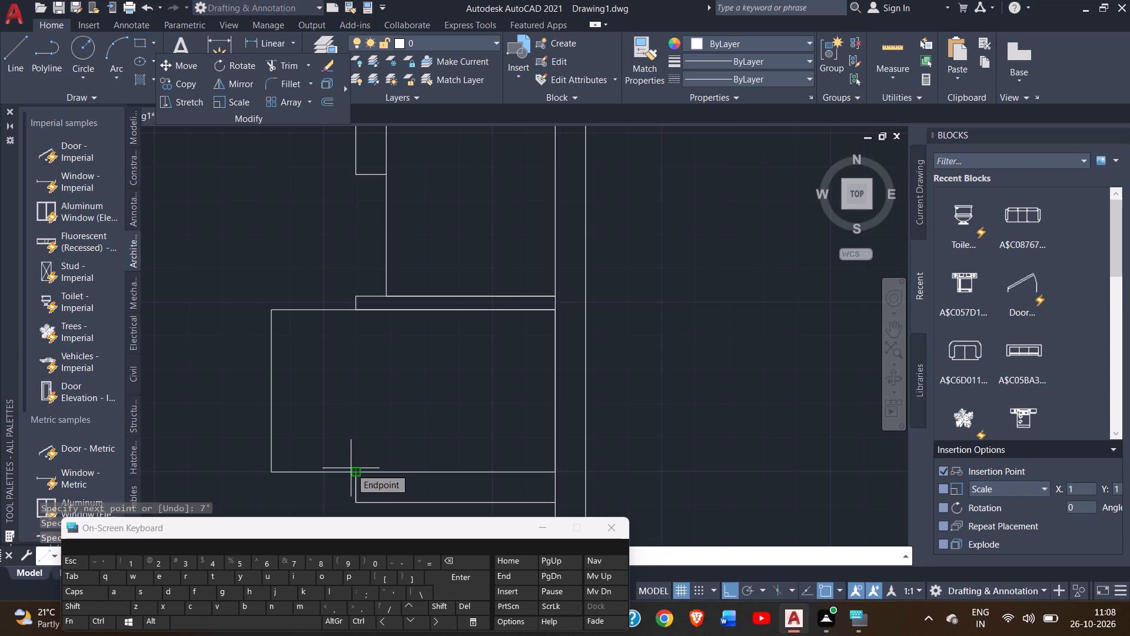
{"action": "right_click", "coordinate": [363, 443]}
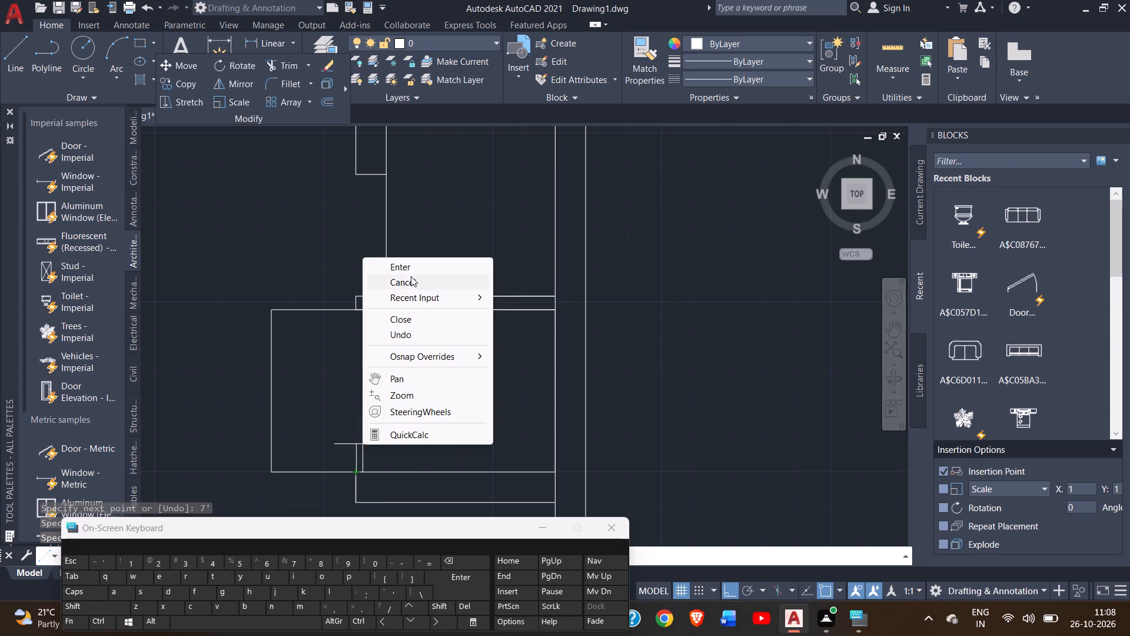
{"action": "left_click", "coordinate": [411, 269]}
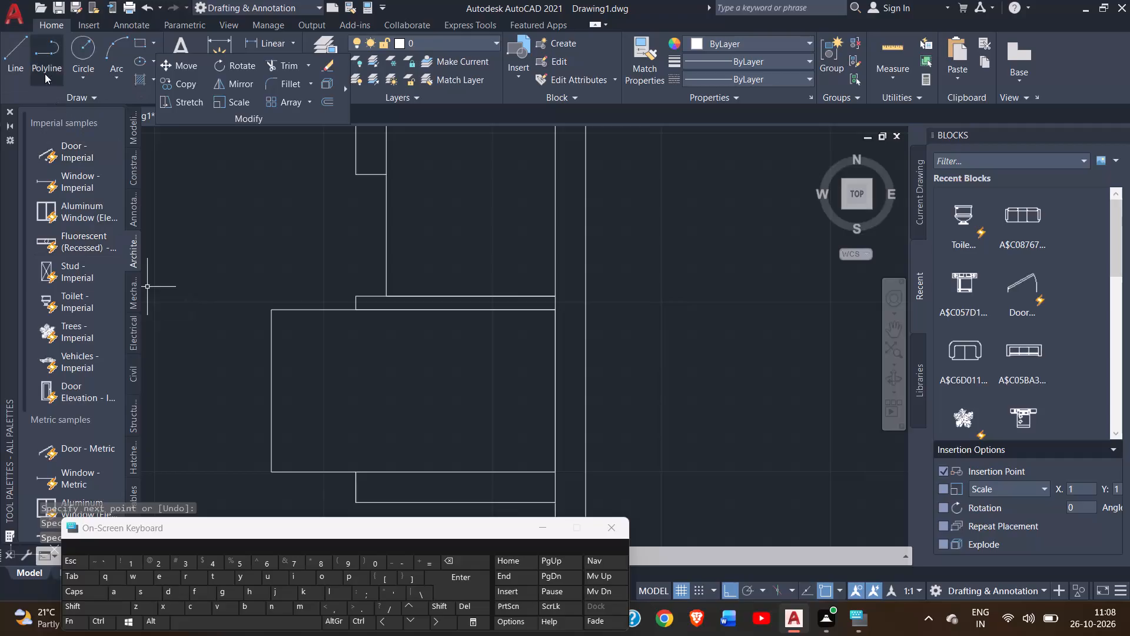
Draw a line west from the 4" partition's northwest corner to above the room outline's inner northwest corner, extending it 4" further west.
{"action": "left_click", "coordinate": [21, 52]}
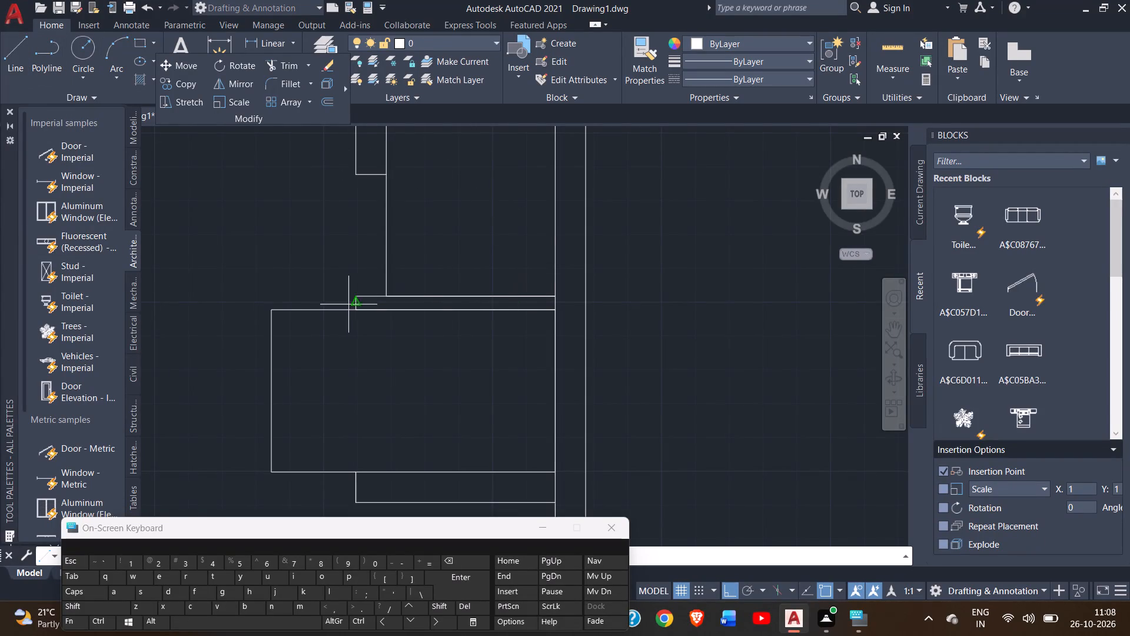
{"action": "scroll", "coordinate": [331, 315], "scroll_direction": "up", "scroll_amount": 2}
{"action": "left_click", "coordinate": [387, 297]}
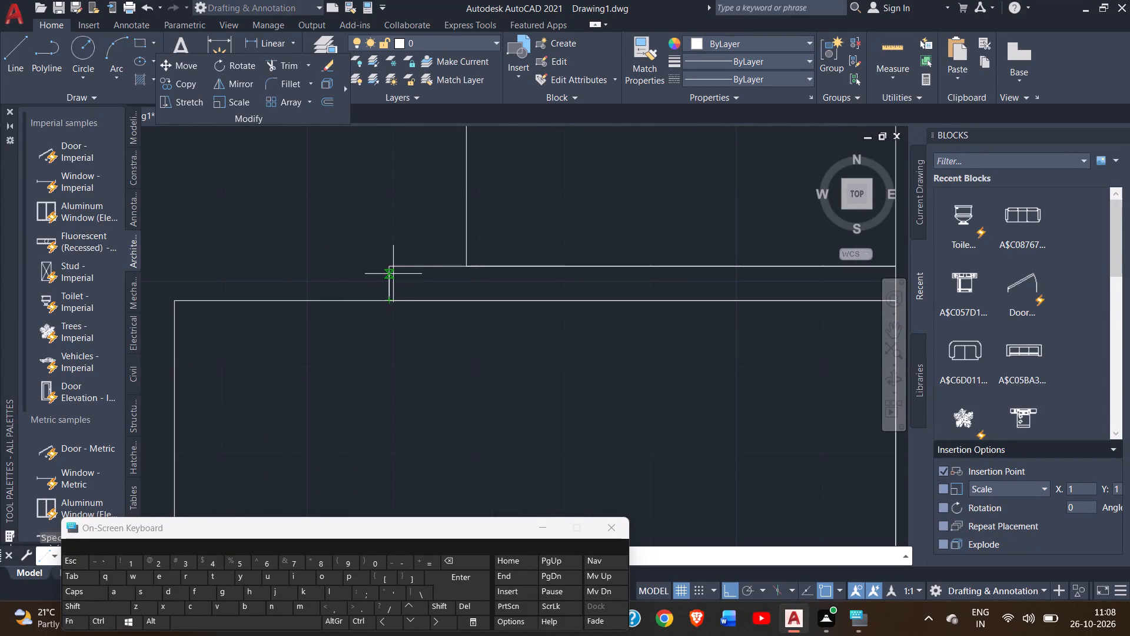
{"action": "left_click", "coordinate": [390, 267]}
{"action": "scroll", "coordinate": [210, 273], "scroll_direction": "down", "scroll_amount": 1}
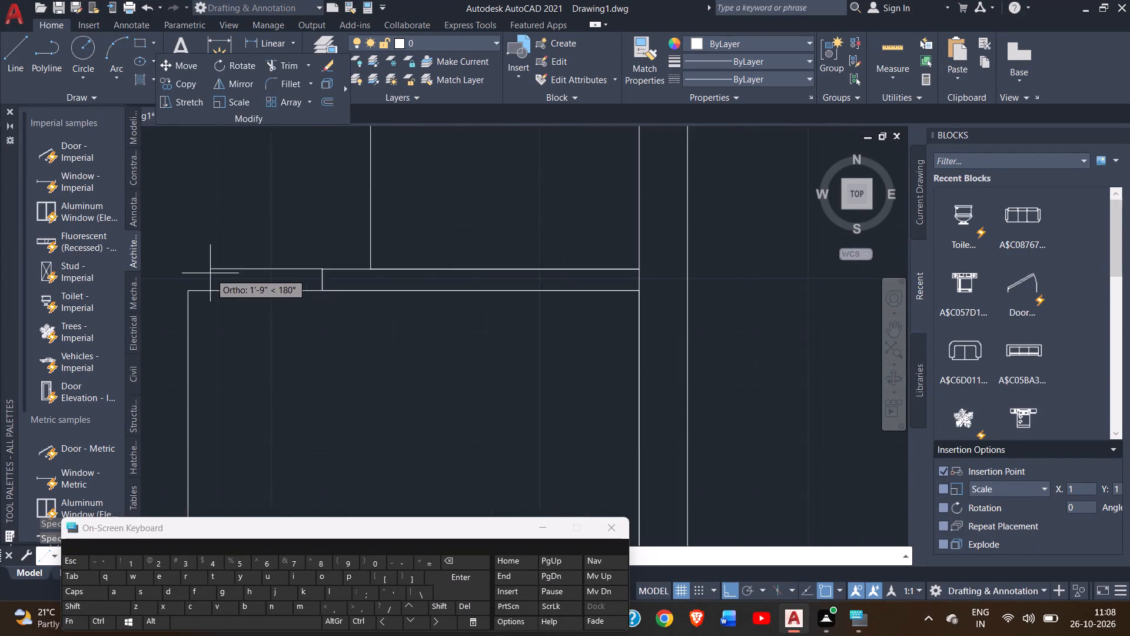
{"action": "scroll", "coordinate": [210, 273], "scroll_direction": "down", "scroll_amount": 1}
{"action": "scroll", "coordinate": [195, 270], "scroll_direction": "up", "scroll_amount": 2}
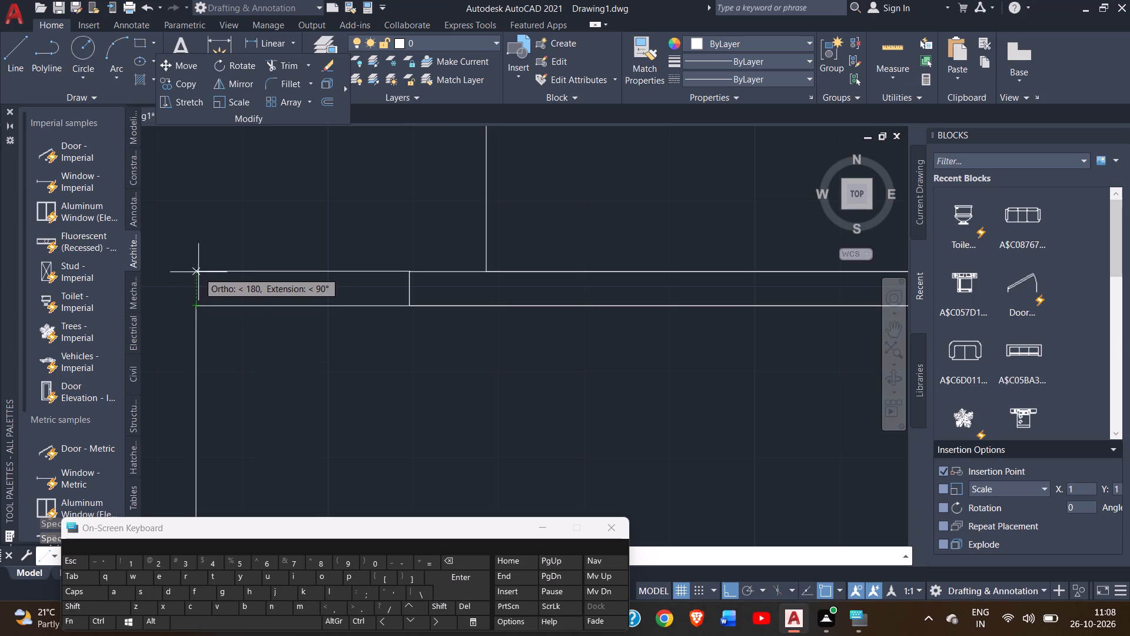
{"action": "left_click", "coordinate": [195, 270]}
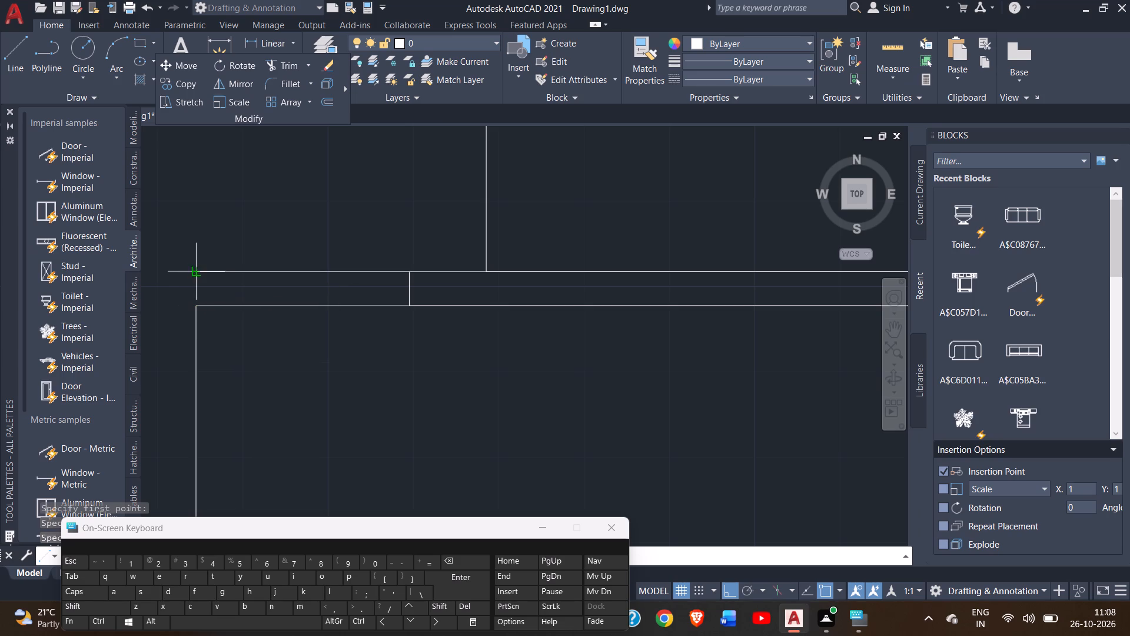
{"action": "key", "text": "4"}
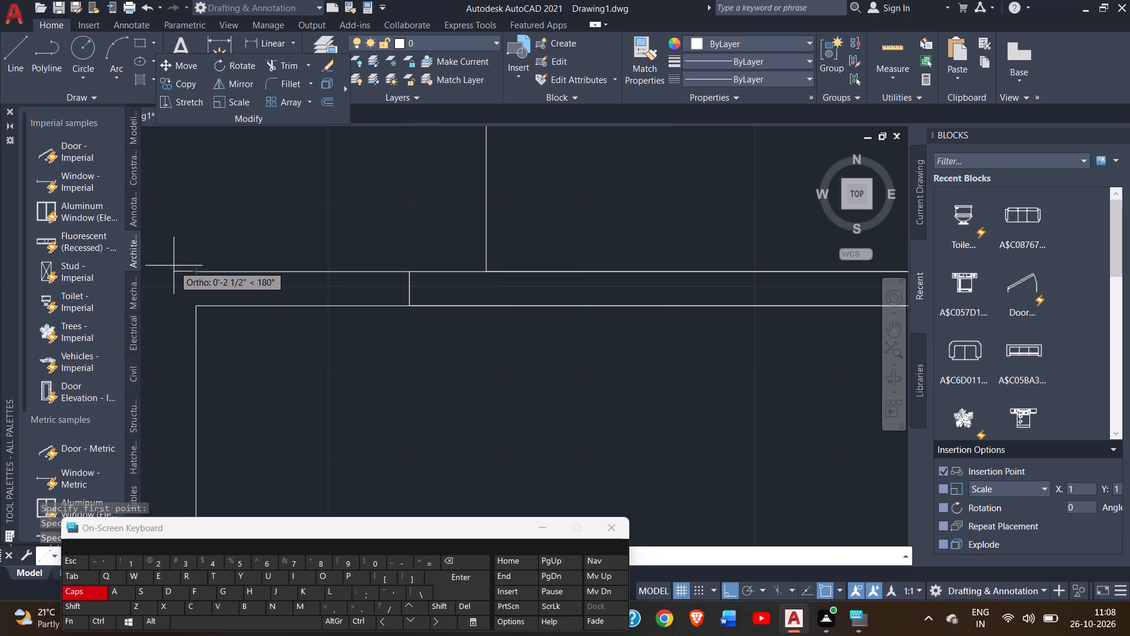
{"action": "key", "text": "shift+quotedbl"}
{"action": "key", "text": "Return"}
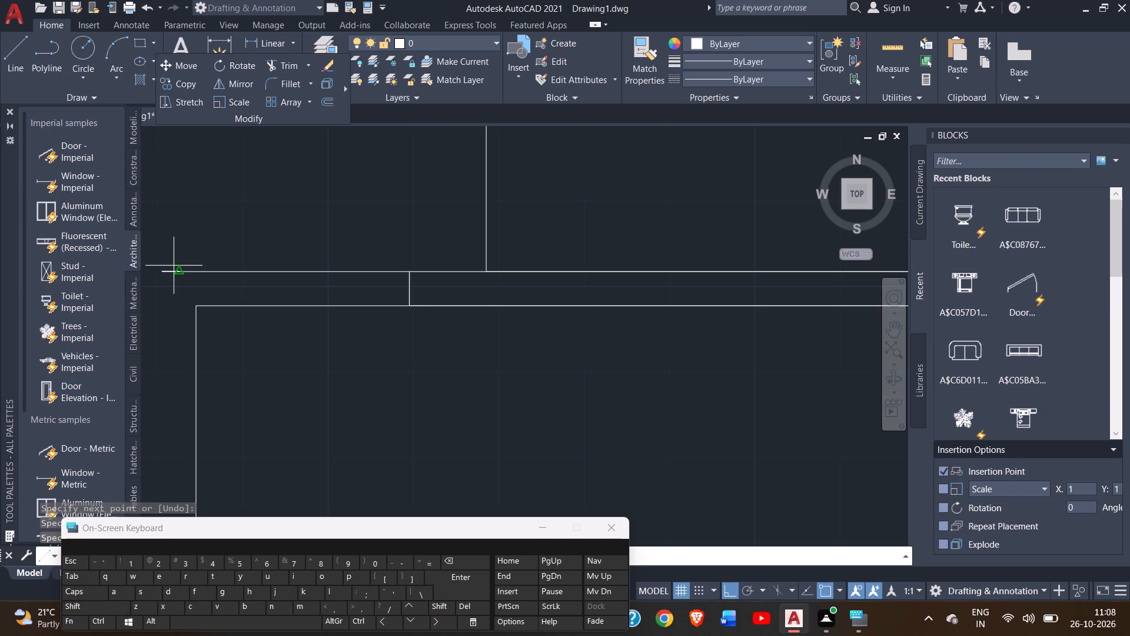
Continue the line south level with the room's inner southwest corner, 9" further south, then east to the 9" stub's southwest corner.
{"action": "scroll", "coordinate": [147, 372], "scroll_direction": "down", "scroll_amount": 1}
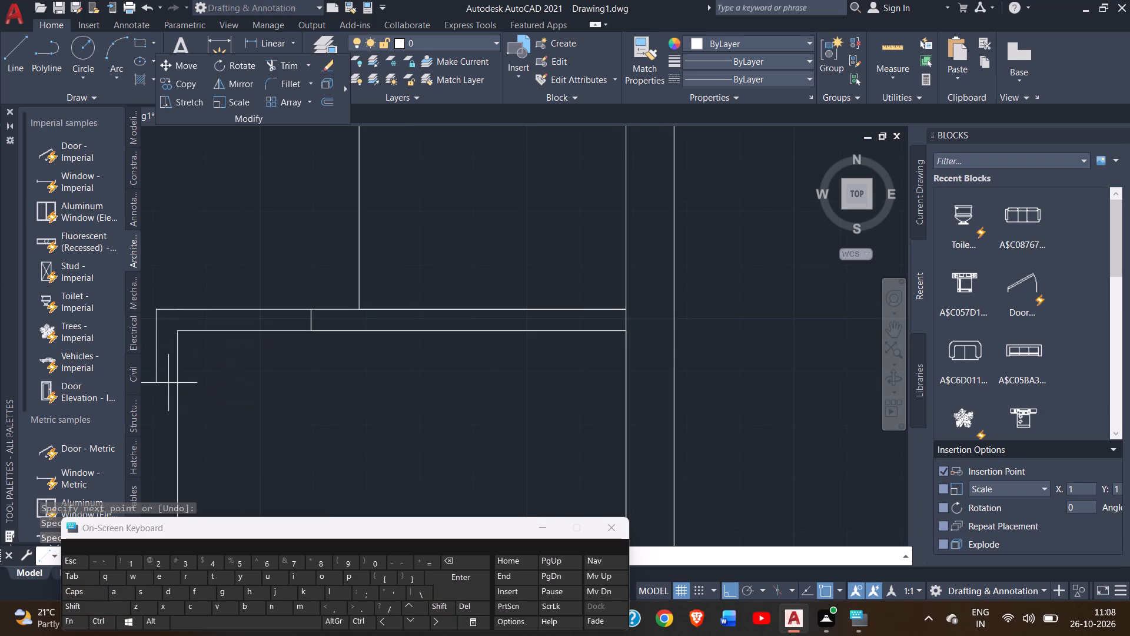
{"action": "middle_click_drag", "start_coordinate": [162, 381], "coordinate": [348, 231]}
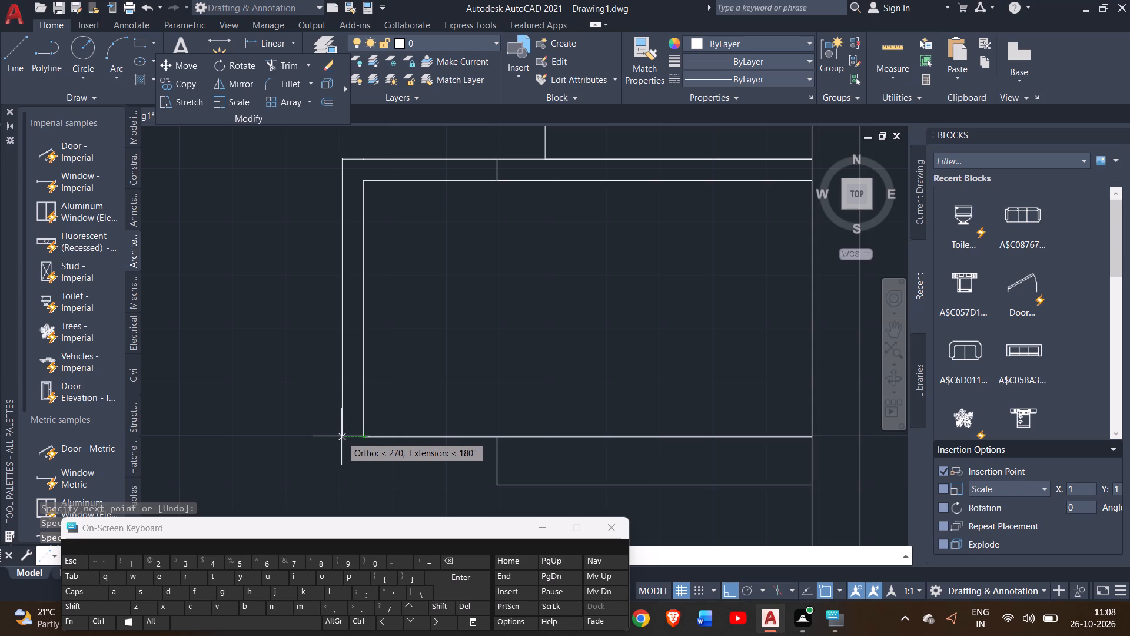
{"action": "left_click", "coordinate": [341, 436]}
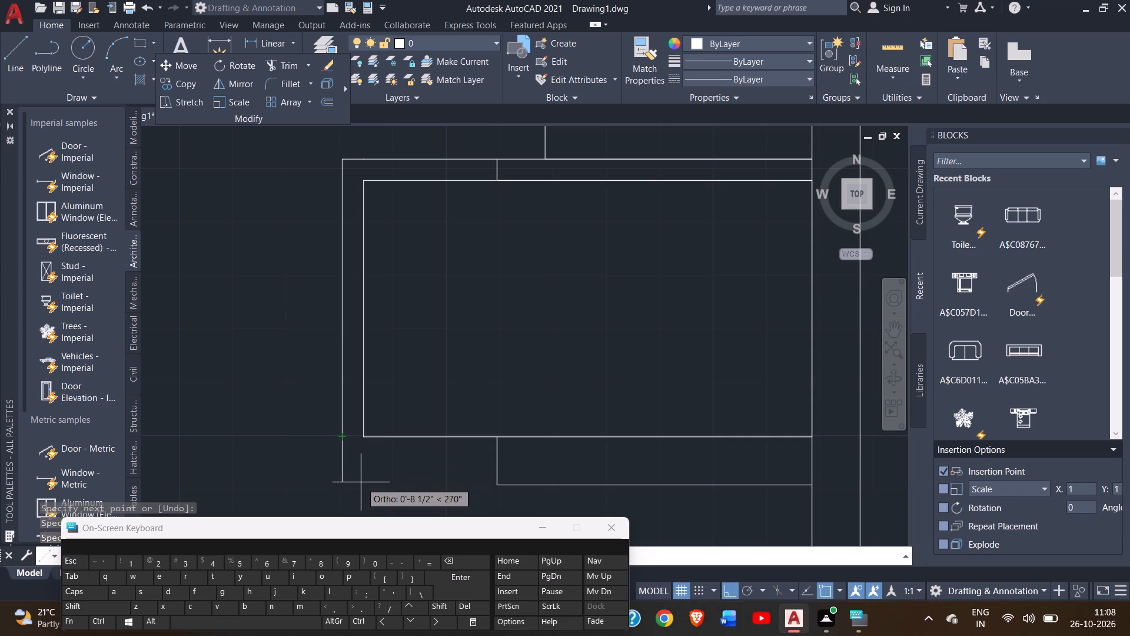
{"action": "key", "text": "4"}
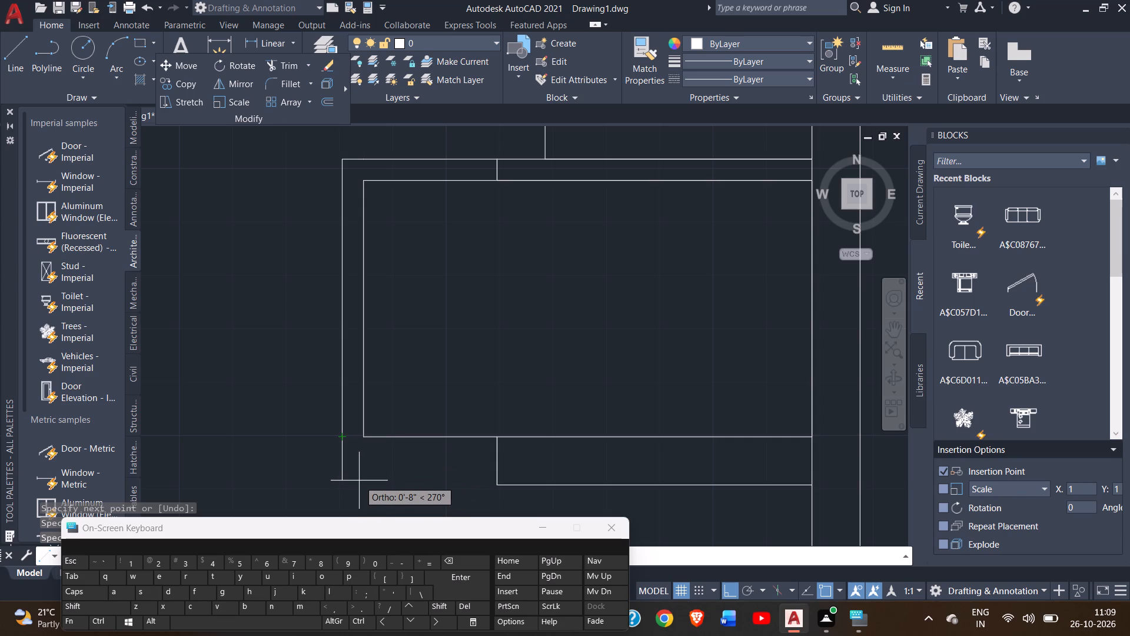
{"action": "key", "text": "BackSpace"}
{"action": "key", "text": "9"}
{"action": "key", "text": "shift+quotedbl"}
{"action": "key", "text": "Return"}
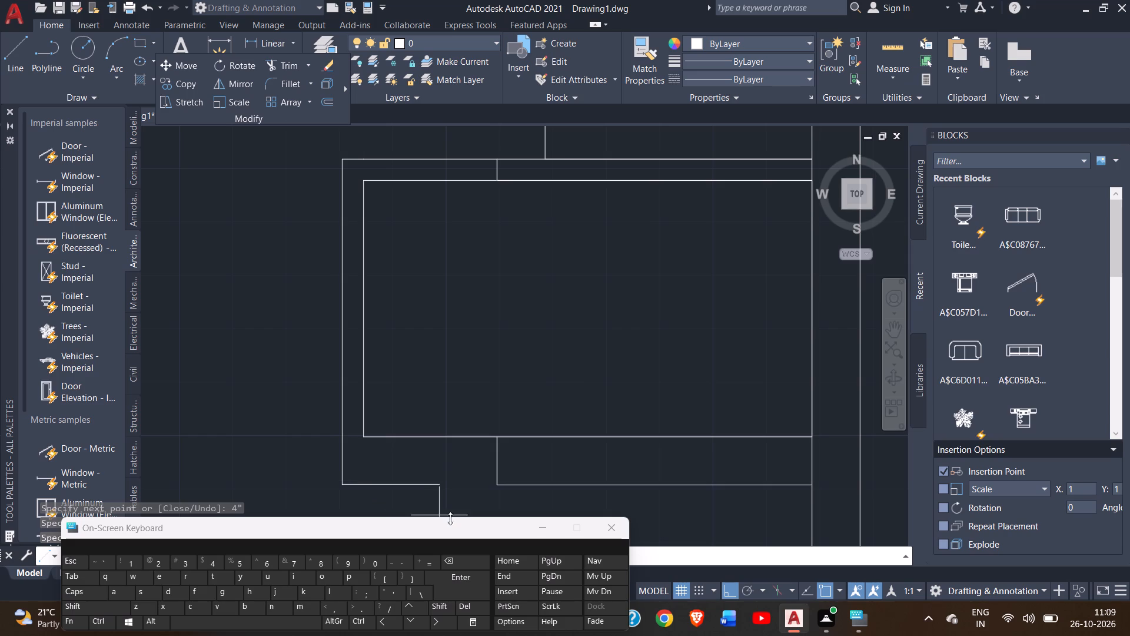
{"action": "left_click", "coordinate": [500, 484]}
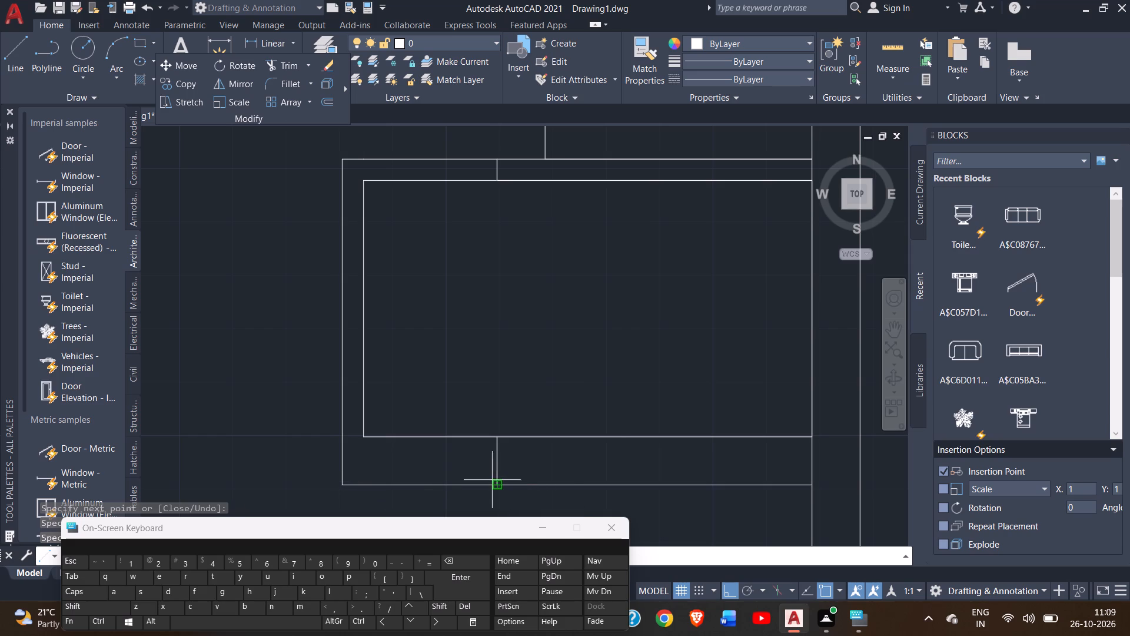
{"action": "right_click", "coordinate": [492, 479]}
{"action": "left_click", "coordinate": [534, 306]}
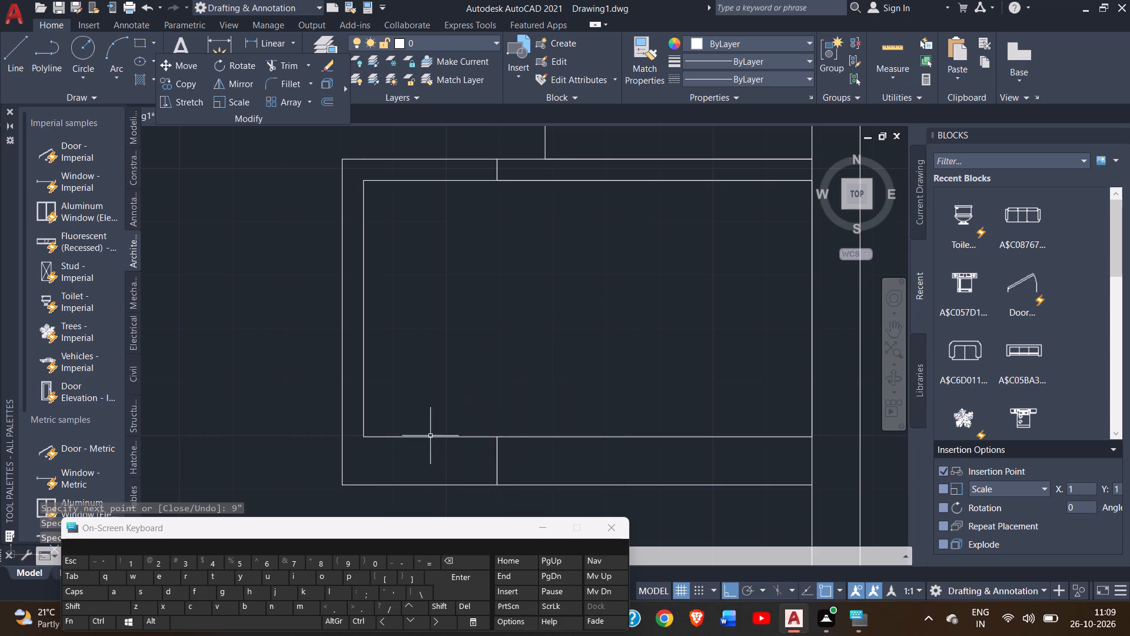
Trim away the short end lines crossing the room's south 9" wall and north 4" wall.
{"action": "scroll", "coordinate": [390, 503], "scroll_direction": "down", "scroll_amount": 1}
{"action": "scroll", "coordinate": [409, 373], "scroll_direction": "up", "scroll_amount": 1}
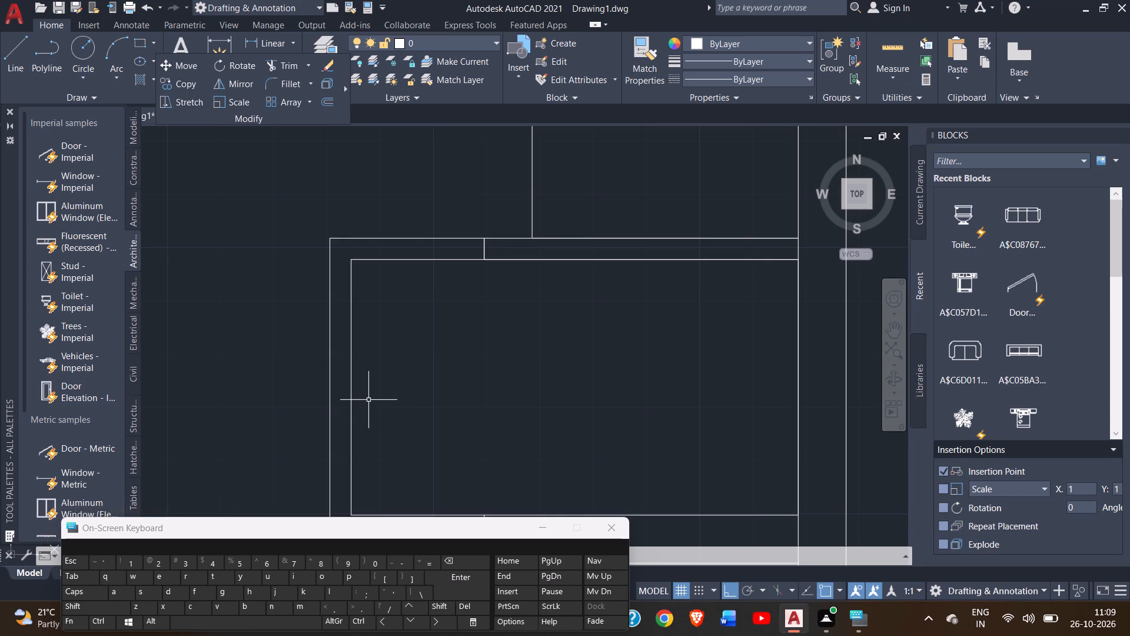
{"action": "scroll", "coordinate": [367, 395], "scroll_direction": "down", "scroll_amount": 2}
{"action": "middle_click_drag", "start_coordinate": [380, 409], "coordinate": [414, 301]}
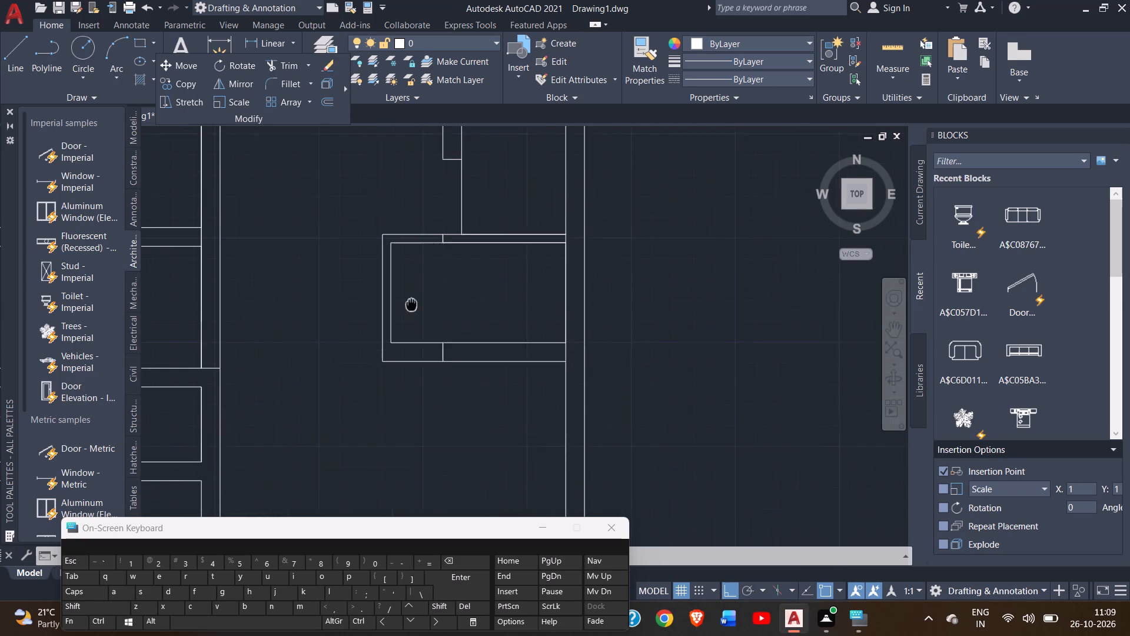
{"action": "middle_click_drag", "start_coordinate": [414, 301], "coordinate": [417, 297]}
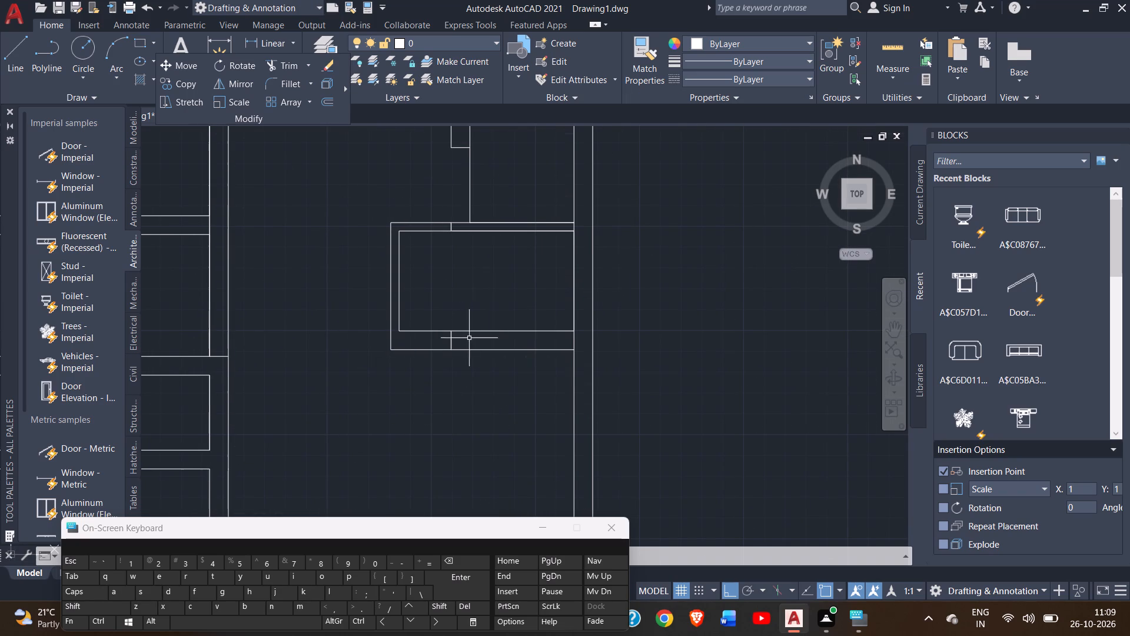
{"action": "scroll", "coordinate": [466, 338], "scroll_direction": "up", "scroll_amount": 2}
{"action": "left_click", "coordinate": [275, 72]}
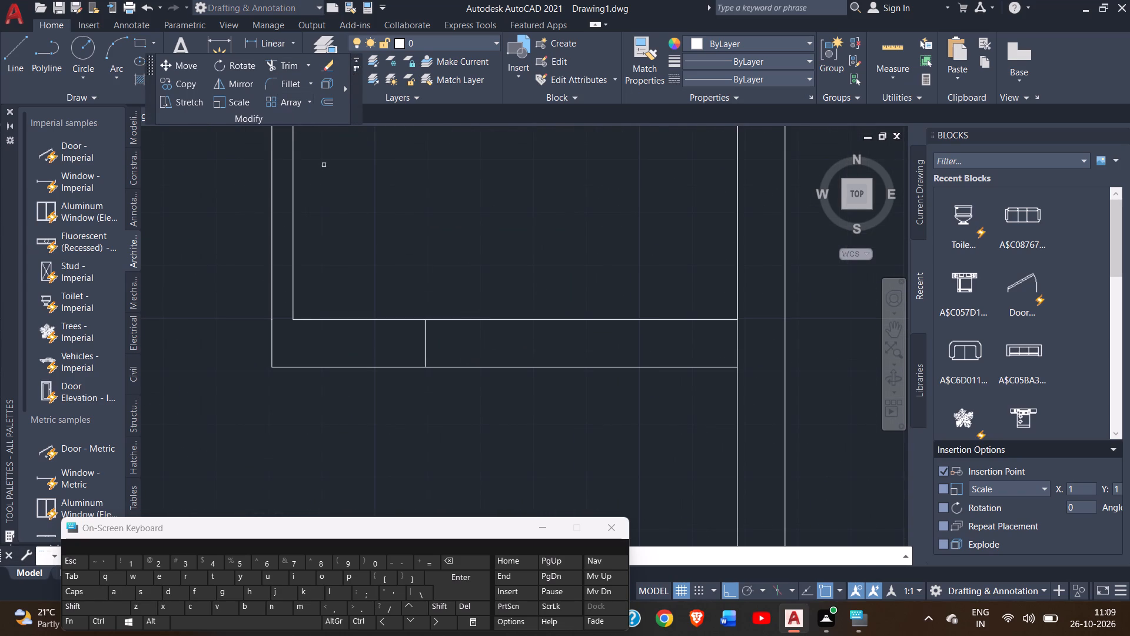
{"action": "left_click", "coordinate": [427, 342]}
{"action": "left_click_drag", "start_coordinate": [421, 344], "coordinate": [431, 344]}
{"action": "scroll", "coordinate": [404, 216], "scroll_direction": "down", "scroll_amount": 2}
{"action": "middle_click_drag", "start_coordinate": [395, 212], "coordinate": [392, 324]}
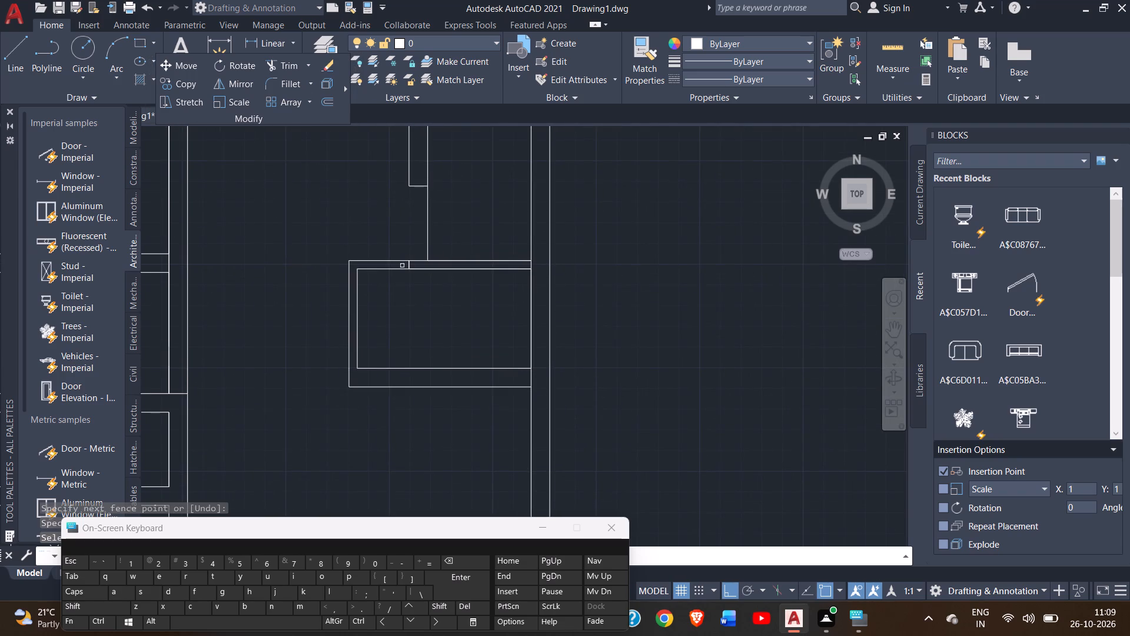
{"action": "scroll", "coordinate": [405, 252], "scroll_direction": "up", "scroll_amount": 4}
{"action": "left_click_drag", "start_coordinate": [432, 339], "coordinate": [363, 333]}
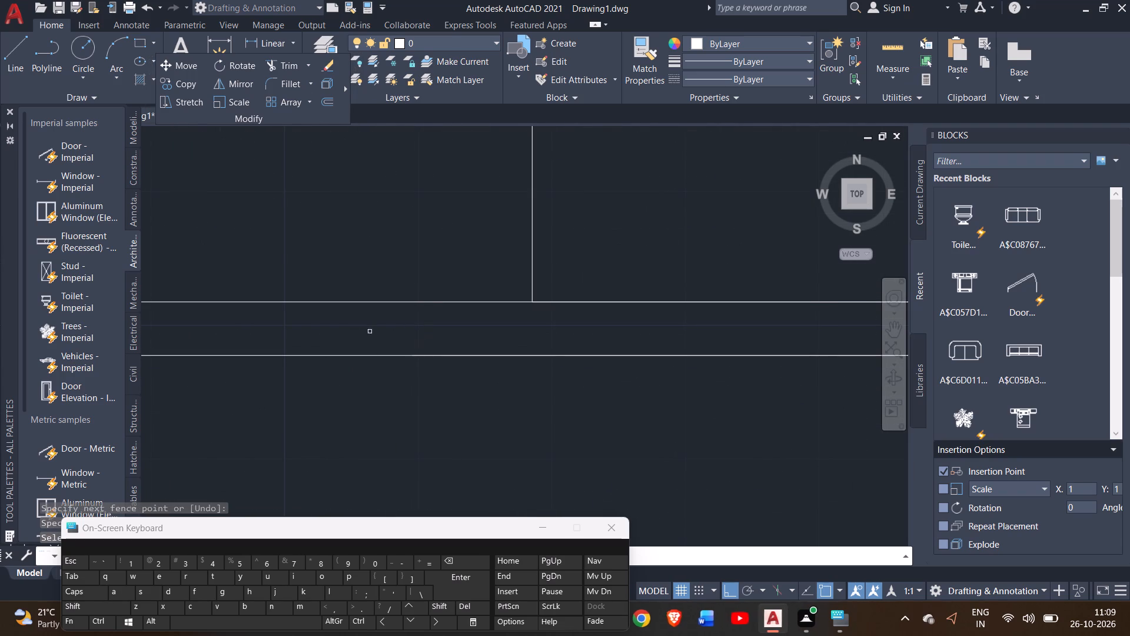
{"action": "scroll", "coordinate": [483, 391], "scroll_direction": "down", "scroll_amount": 3}
{"action": "right_click_drag", "start_coordinate": [383, 233], "coordinate": [374, 231]}
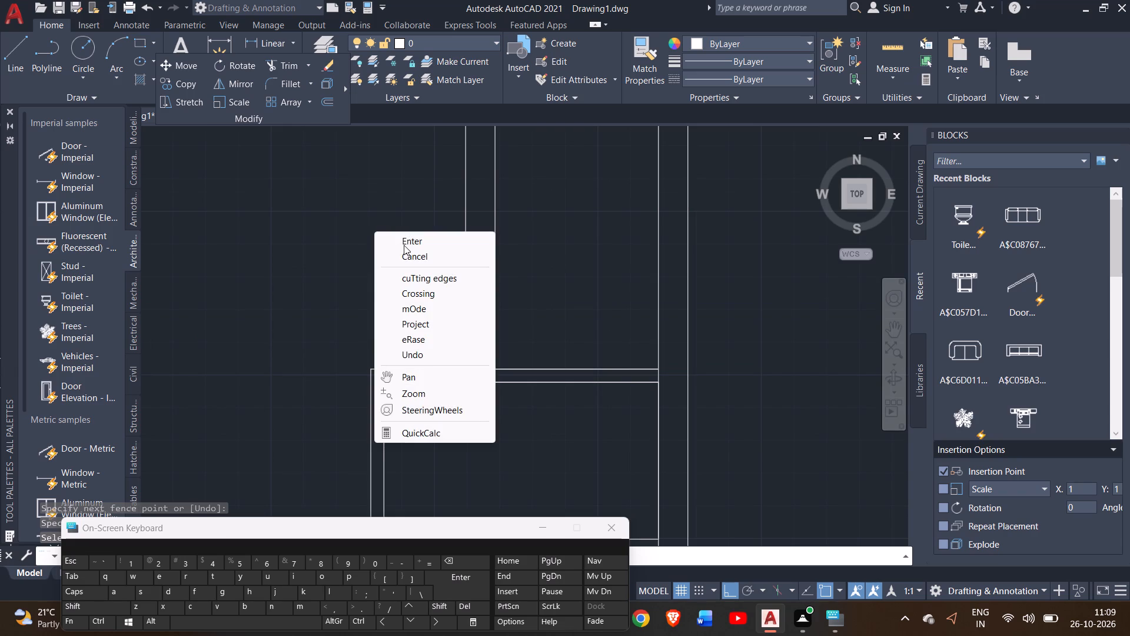
{"action": "left_click", "coordinate": [404, 245]}
Draw a line from the small east room's outer southwest corner about 12'-7" south, then 4" east.
{"action": "scroll", "coordinate": [550, 333], "scroll_direction": "down", "scroll_amount": 2}
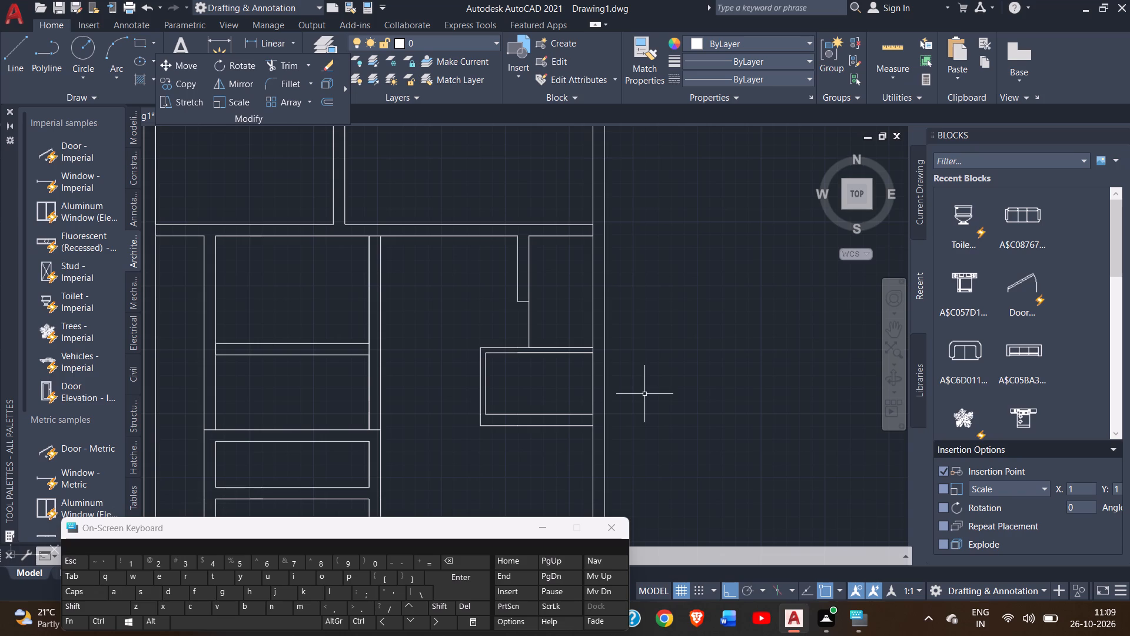
{"action": "middle_click_drag", "start_coordinate": [501, 456], "coordinate": [493, 272]}
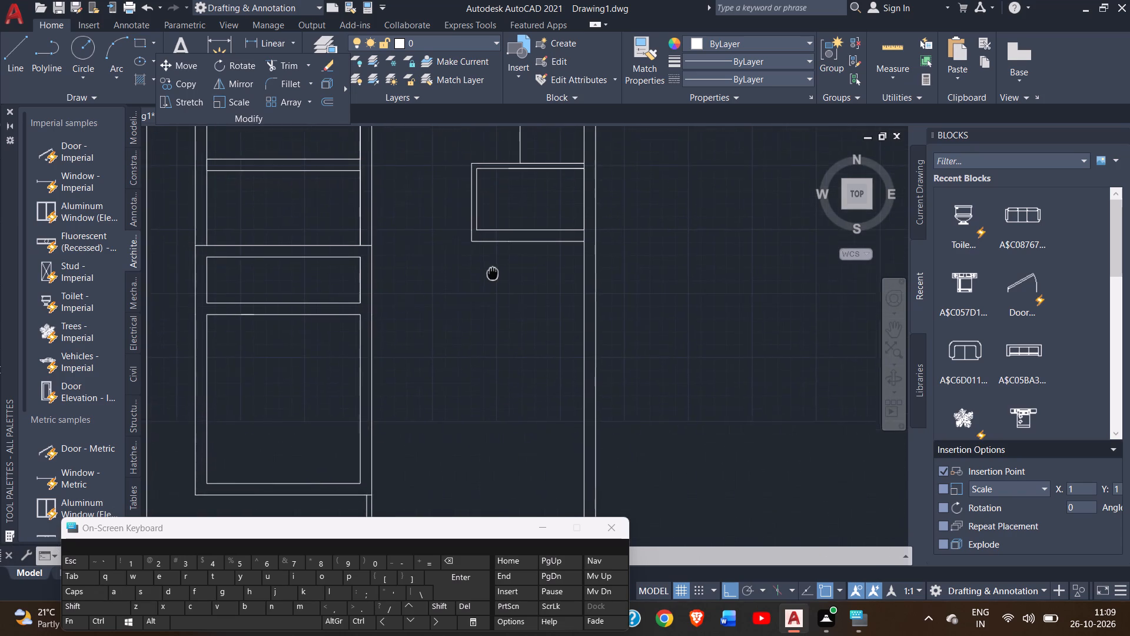
{"action": "middle_click_drag", "start_coordinate": [493, 272], "coordinate": [481, 257]}
{"action": "scroll", "coordinate": [449, 276], "scroll_direction": "down", "scroll_amount": 2}
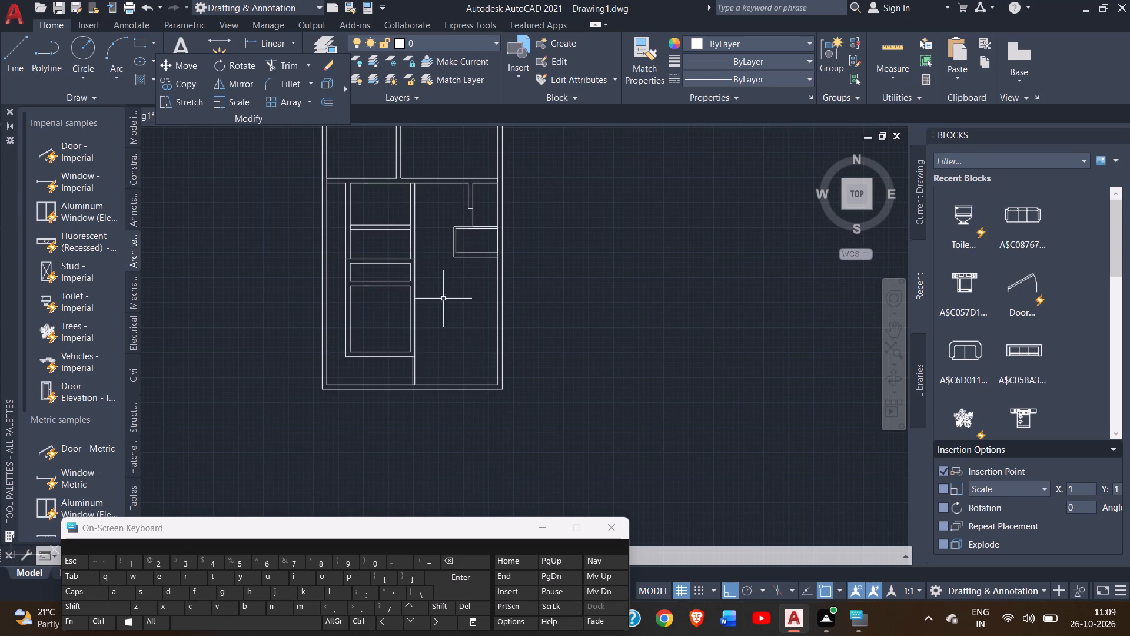
{"action": "double_click", "coordinate": [6, 71]}
{"action": "scroll", "coordinate": [489, 277], "scroll_direction": "up", "scroll_amount": 4}
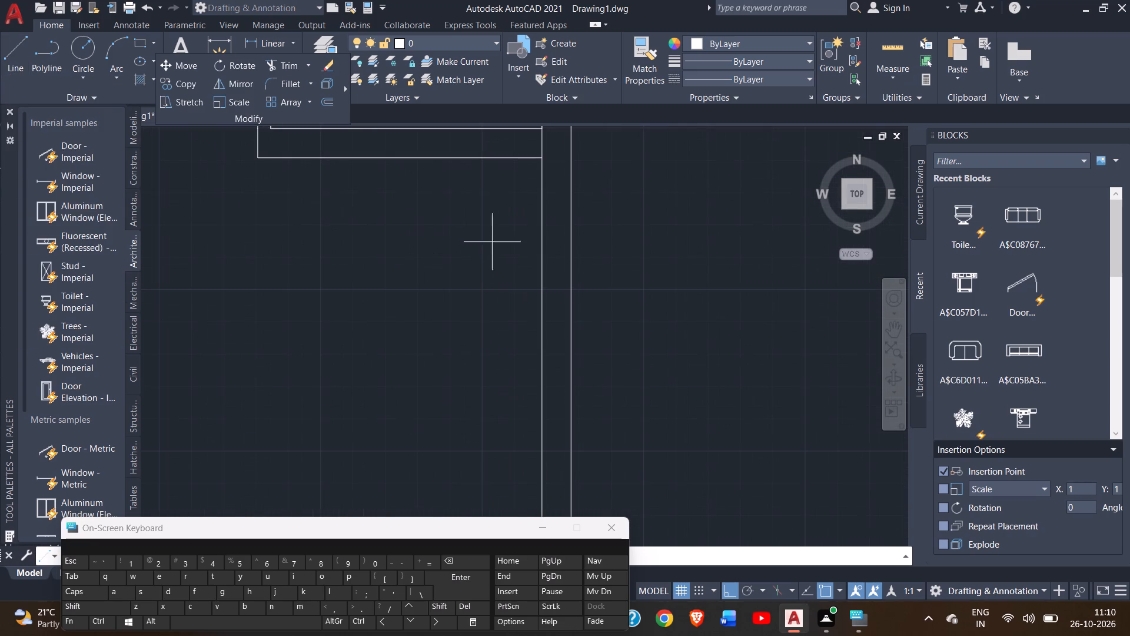
{"action": "scroll", "coordinate": [299, 203], "scroll_direction": "down", "scroll_amount": 2}
{"action": "double_click", "coordinate": [284, 188]}
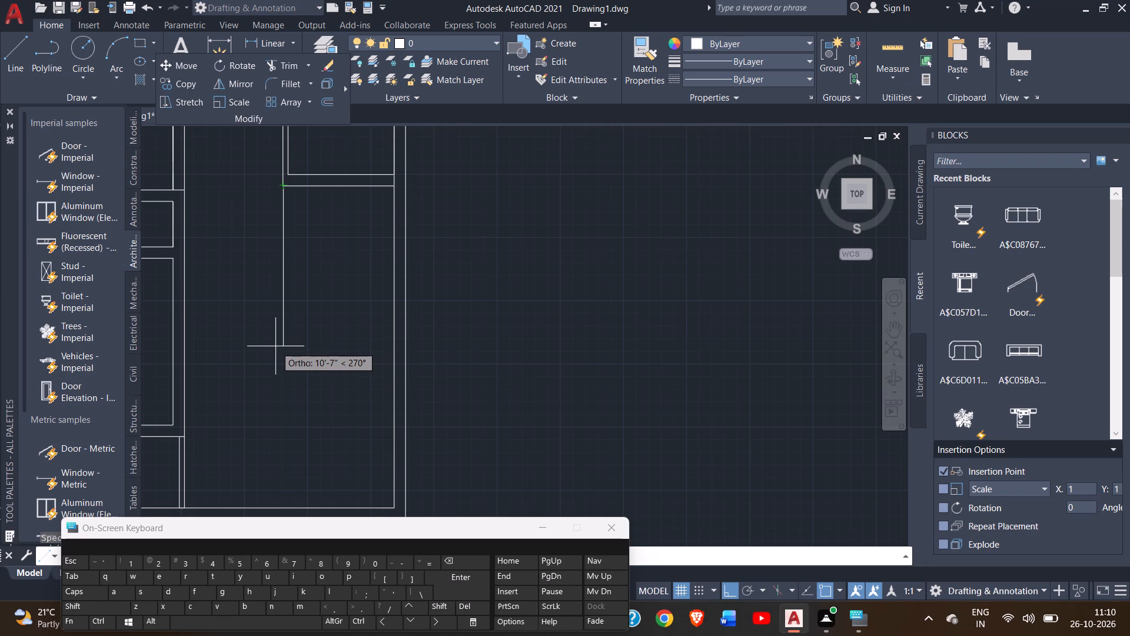
{"action": "scroll", "coordinate": [275, 346], "scroll_direction": "down", "scroll_amount": 1}
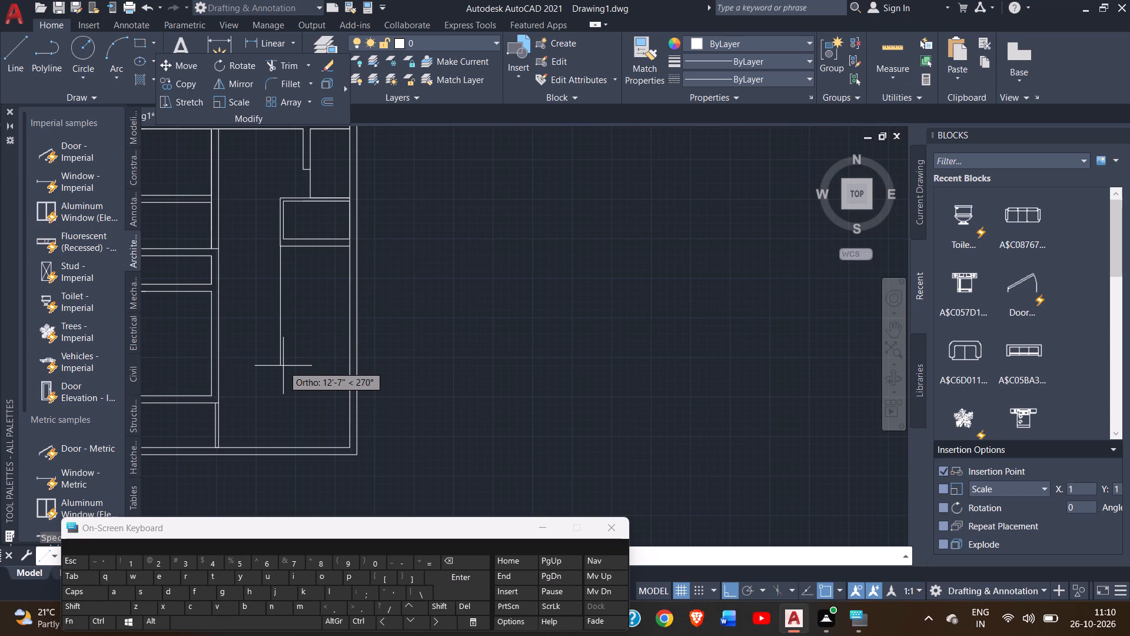
{"action": "left_click", "coordinate": [283, 366]}
{"action": "scroll", "coordinate": [283, 367], "scroll_direction": "up", "scroll_amount": 2}
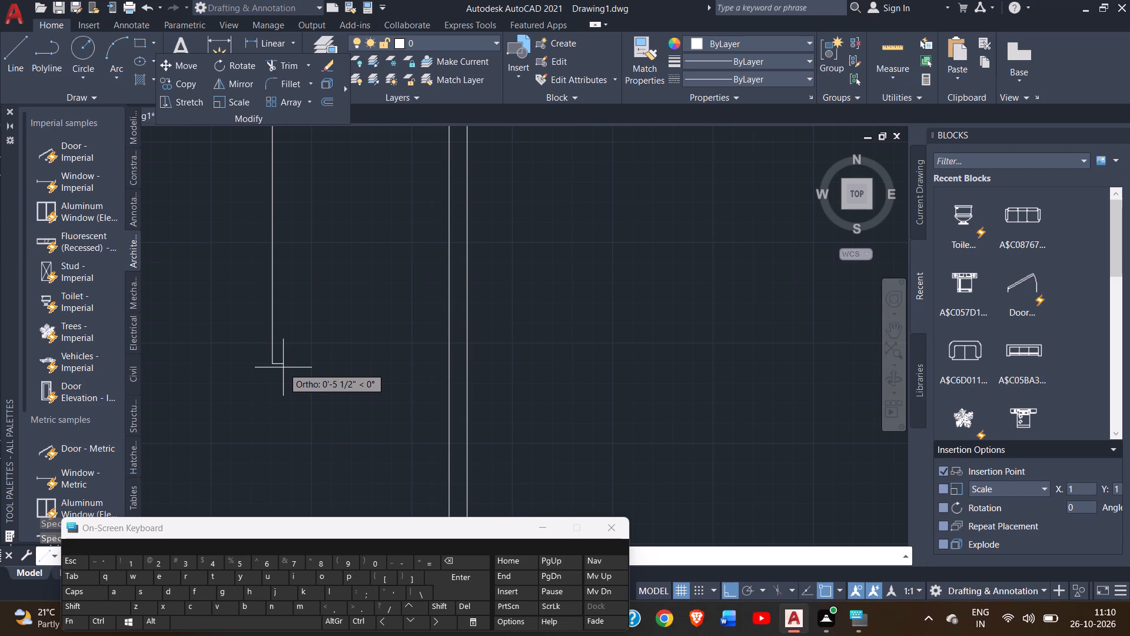
{"action": "key", "text": "4"}
{"action": "key", "text": "shift+quotedbl"}
{"action": "key", "text": "Return"}
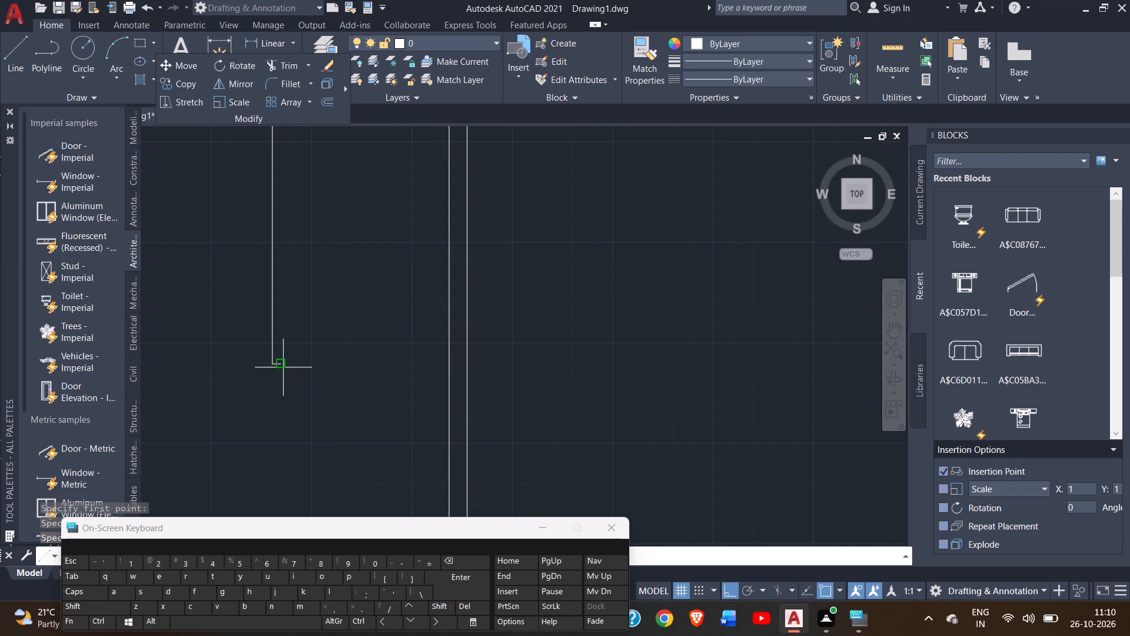
Close the new 4" wall by continuing the line north to the small east room's inner southwest corner.
{"action": "scroll", "coordinate": [282, 304], "scroll_direction": "down", "scroll_amount": 2}
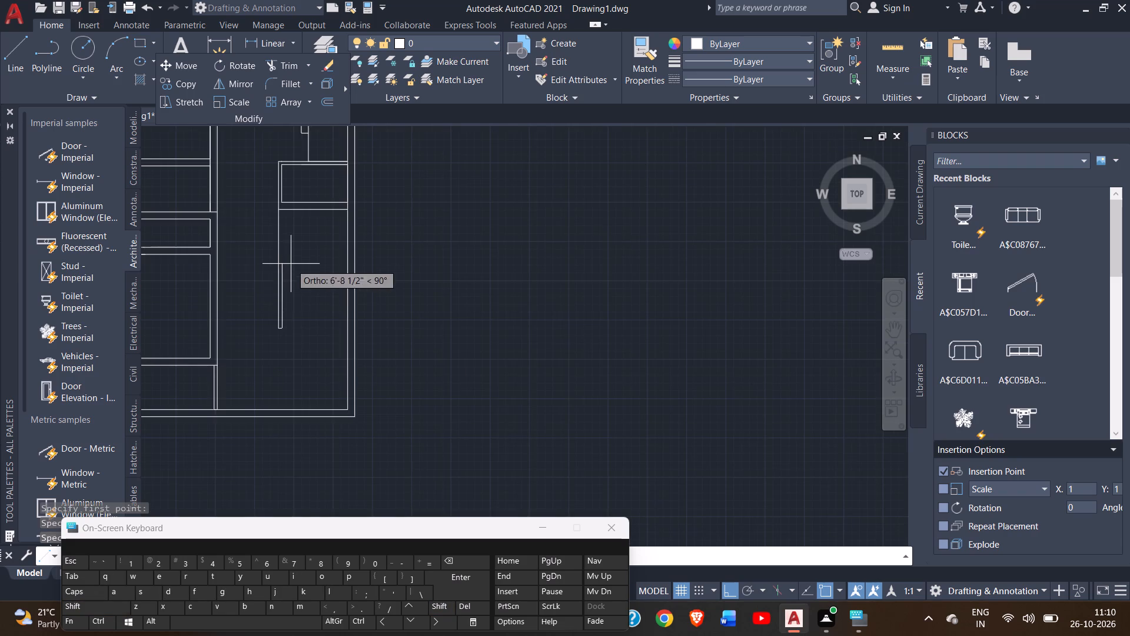
{"action": "middle_click_drag", "start_coordinate": [291, 261], "coordinate": [297, 321]}
{"action": "scroll", "coordinate": [286, 266], "scroll_direction": "up", "scroll_amount": 3}
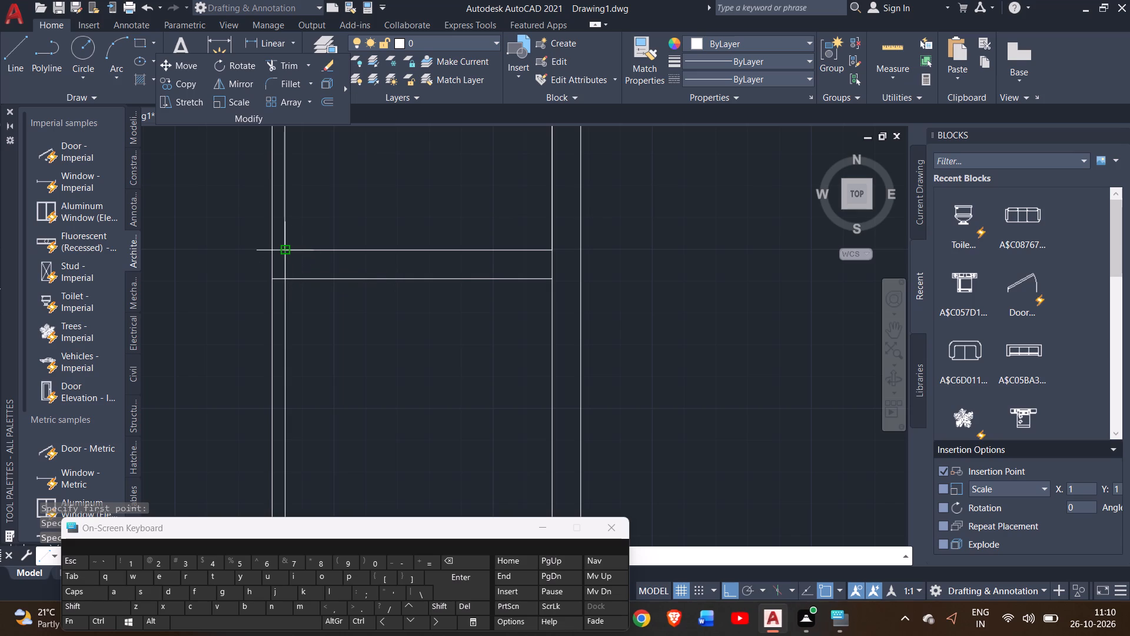
{"action": "left_click", "coordinate": [286, 250]}
{"action": "right_click", "coordinate": [294, 217]}
{"action": "left_click", "coordinate": [323, 224]}
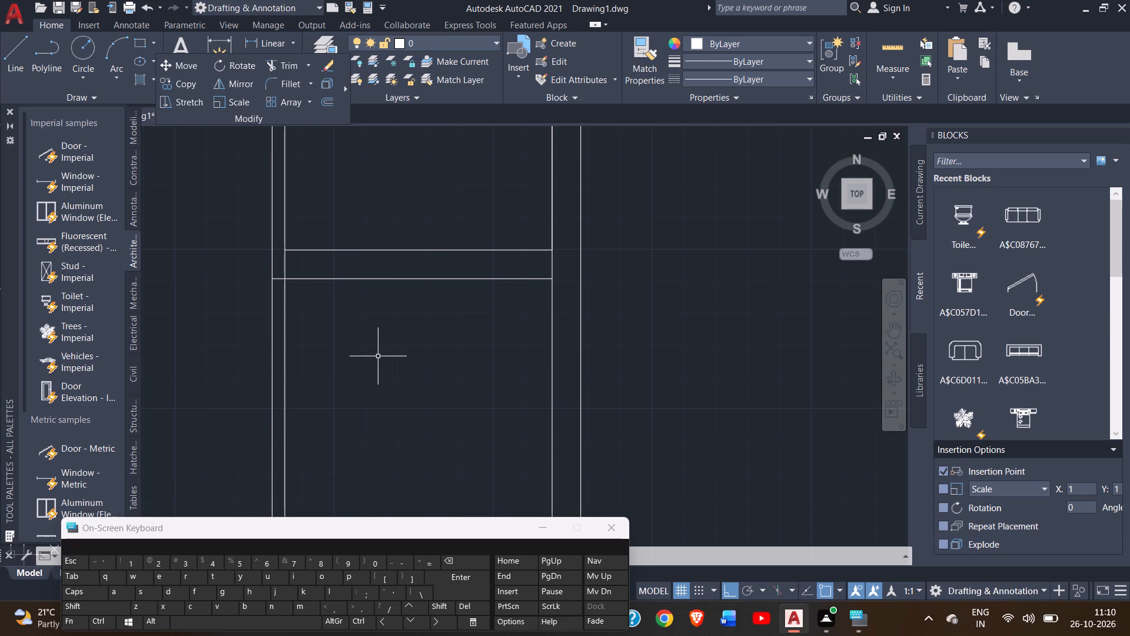
{"action": "scroll", "coordinate": [382, 345], "scroll_direction": "down", "scroll_amount": 1}
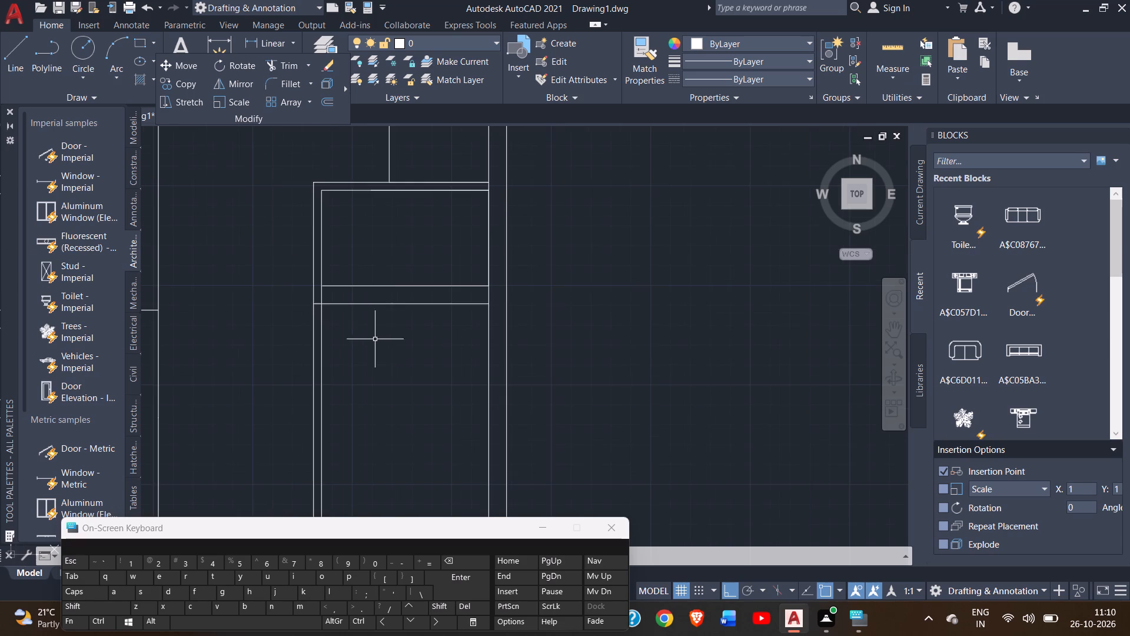
{"action": "scroll", "coordinate": [396, 287], "scroll_direction": "down", "scroll_amount": 2}
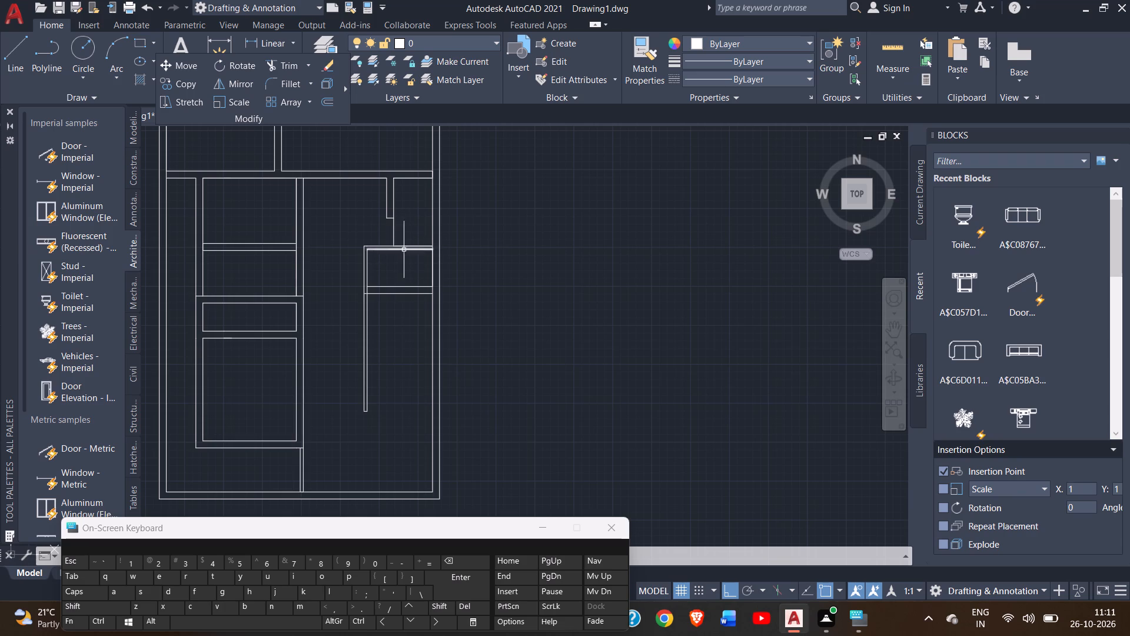
Trim the line ends crossing the small east room's south 9" wall where it meets the west 4" wall and the east outer wall.
{"action": "scroll", "coordinate": [390, 290], "scroll_direction": "up", "scroll_amount": 1}
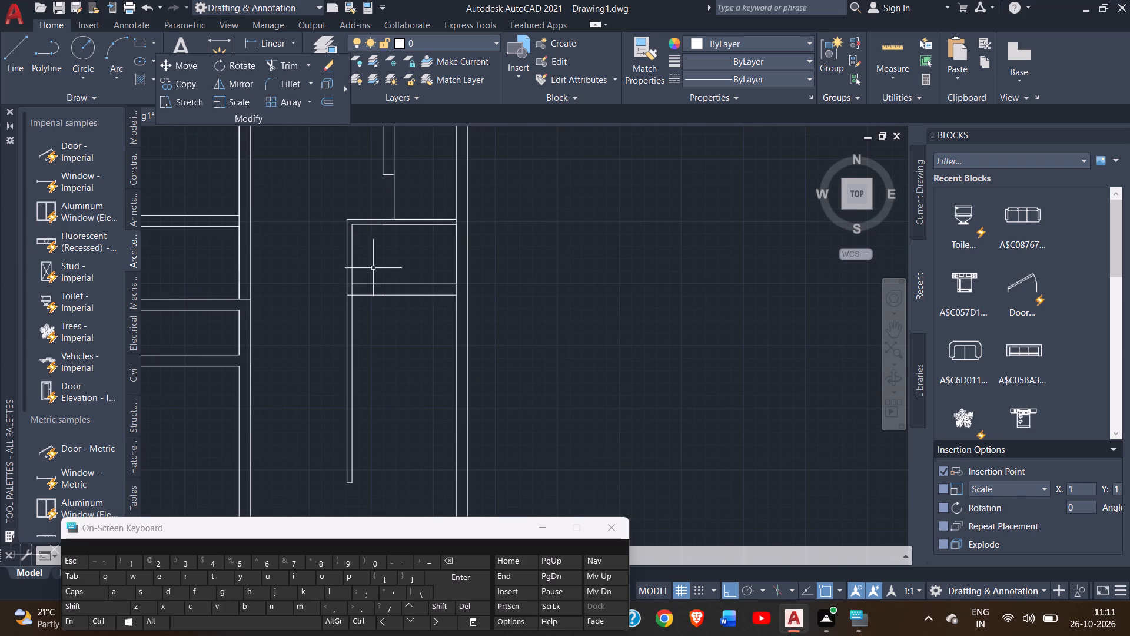
{"action": "scroll", "coordinate": [356, 264], "scroll_direction": "up", "scroll_amount": 3}
{"action": "scroll", "coordinate": [338, 302], "scroll_direction": "down", "scroll_amount": 2}
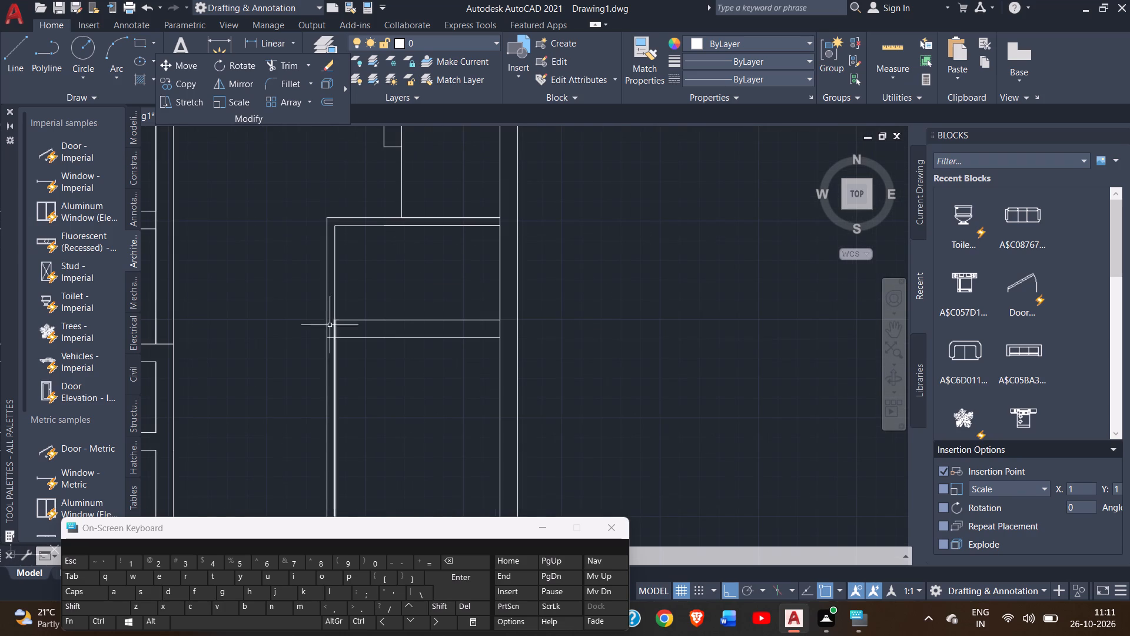
{"action": "scroll", "coordinate": [324, 332], "scroll_direction": "up", "scroll_amount": 2}
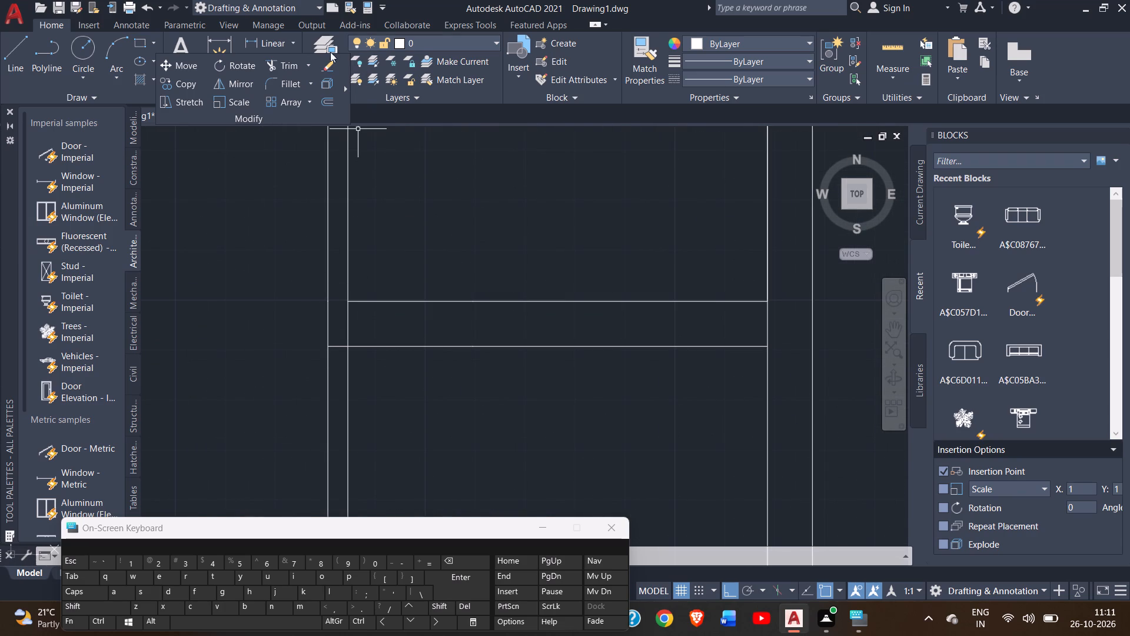
{"action": "left_click", "coordinate": [283, 64]}
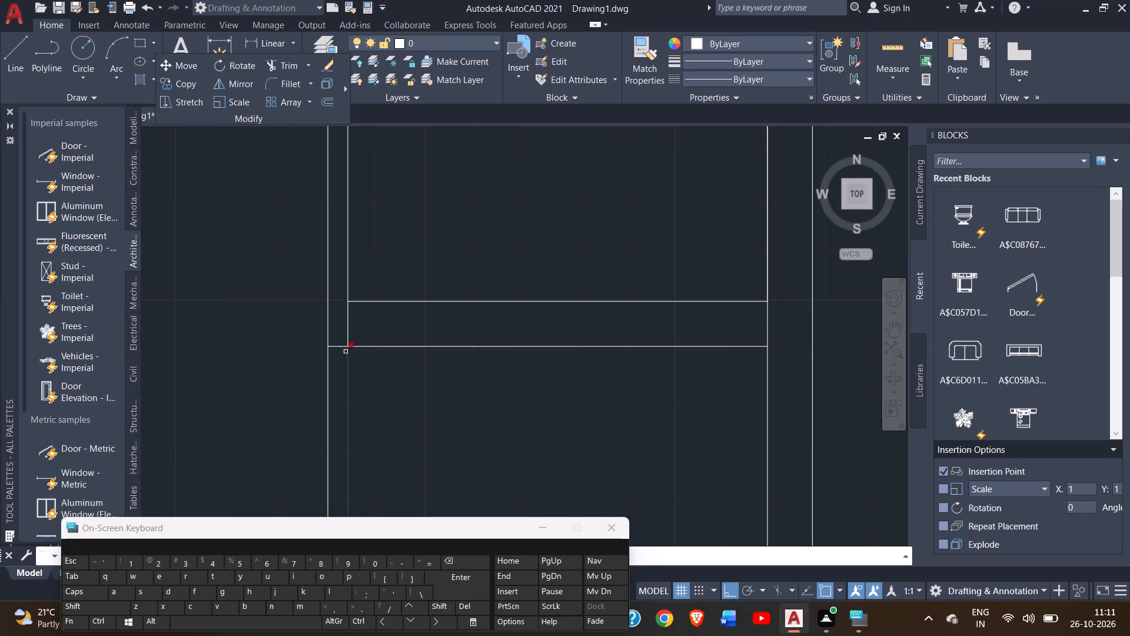
{"action": "left_click", "coordinate": [339, 348]}
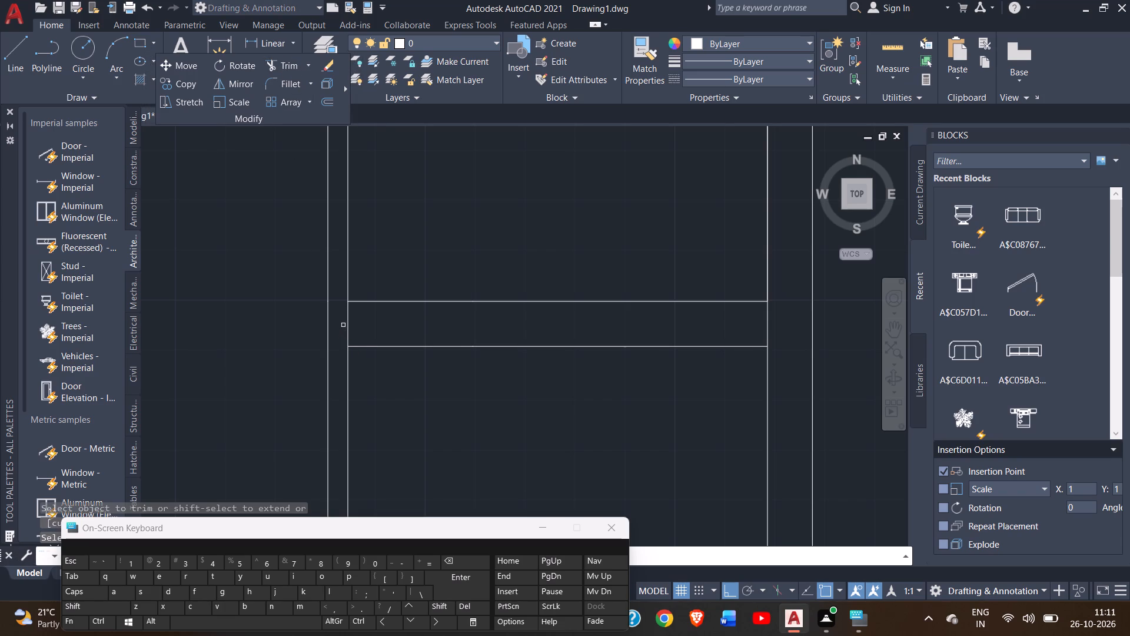
{"action": "left_click", "coordinate": [347, 317]}
{"action": "left_click_drag", "start_coordinate": [764, 320], "coordinate": [777, 324]}
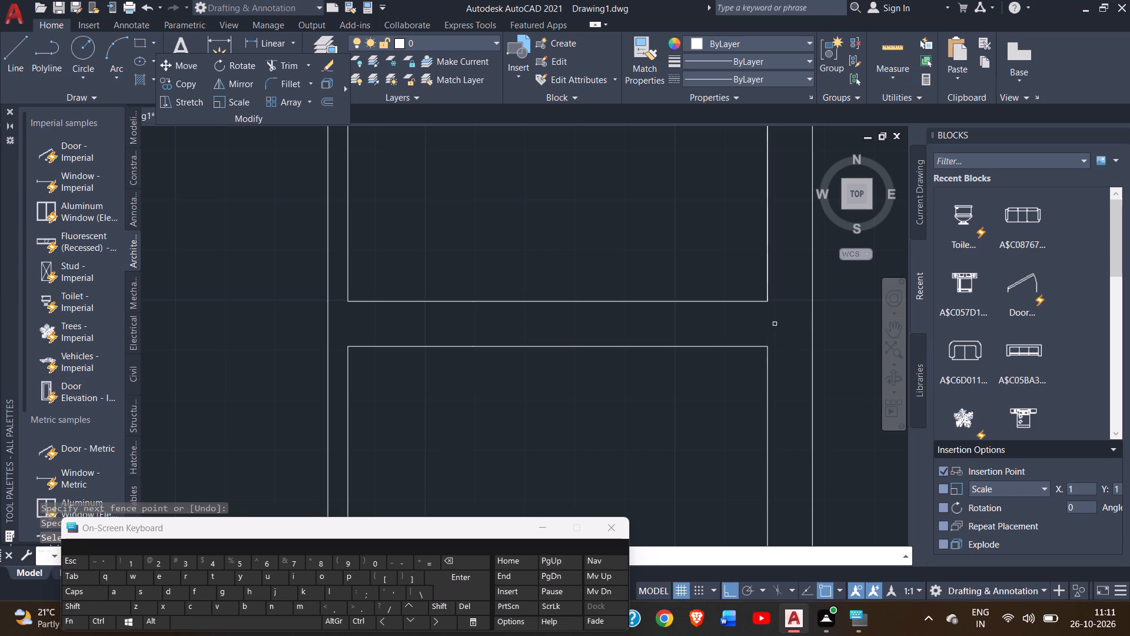
{"action": "right_click", "coordinate": [775, 323]}
{"action": "left_click", "coordinate": [786, 330]}
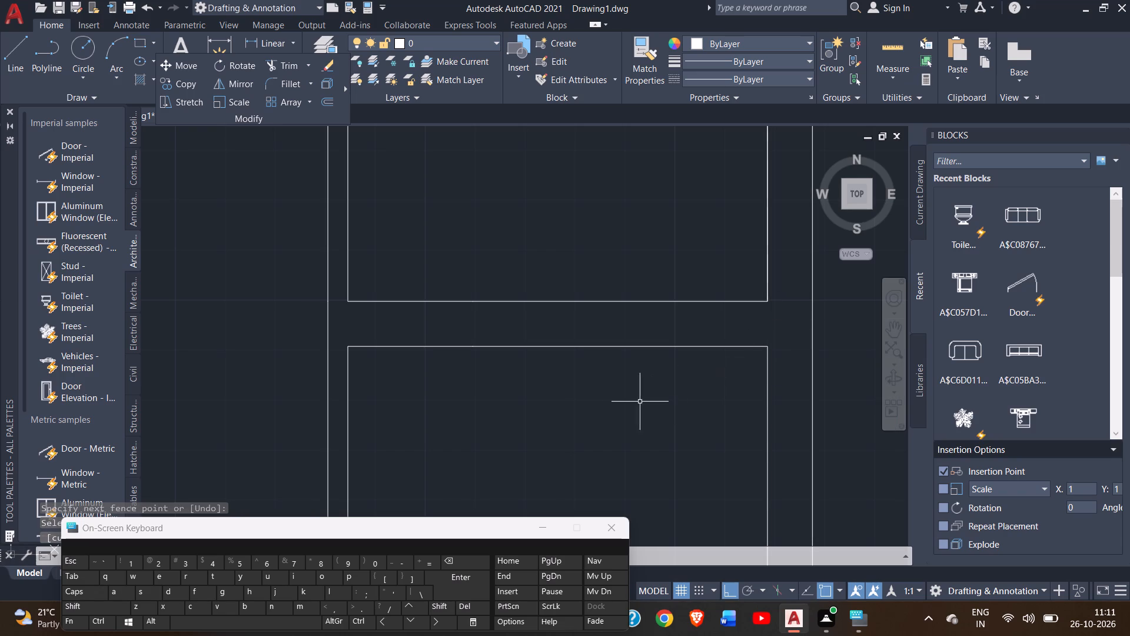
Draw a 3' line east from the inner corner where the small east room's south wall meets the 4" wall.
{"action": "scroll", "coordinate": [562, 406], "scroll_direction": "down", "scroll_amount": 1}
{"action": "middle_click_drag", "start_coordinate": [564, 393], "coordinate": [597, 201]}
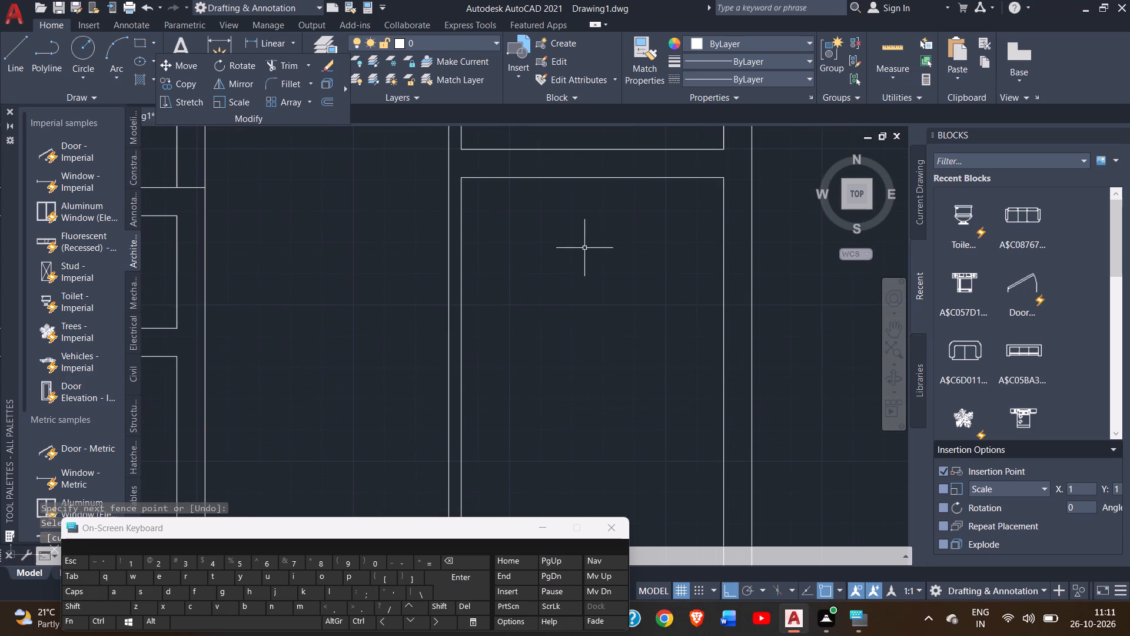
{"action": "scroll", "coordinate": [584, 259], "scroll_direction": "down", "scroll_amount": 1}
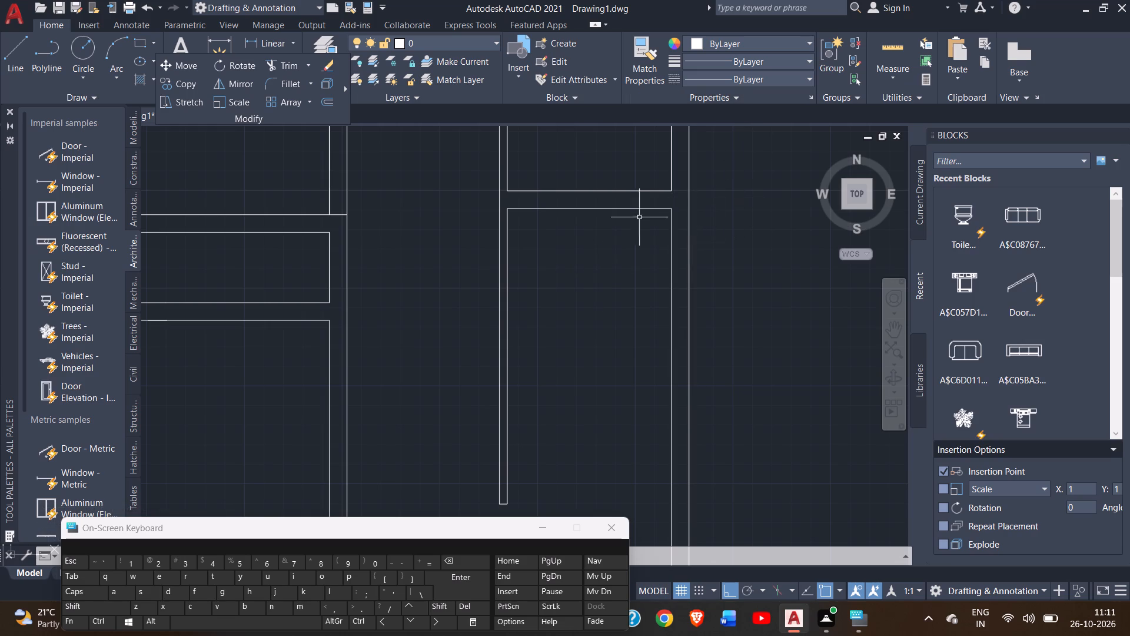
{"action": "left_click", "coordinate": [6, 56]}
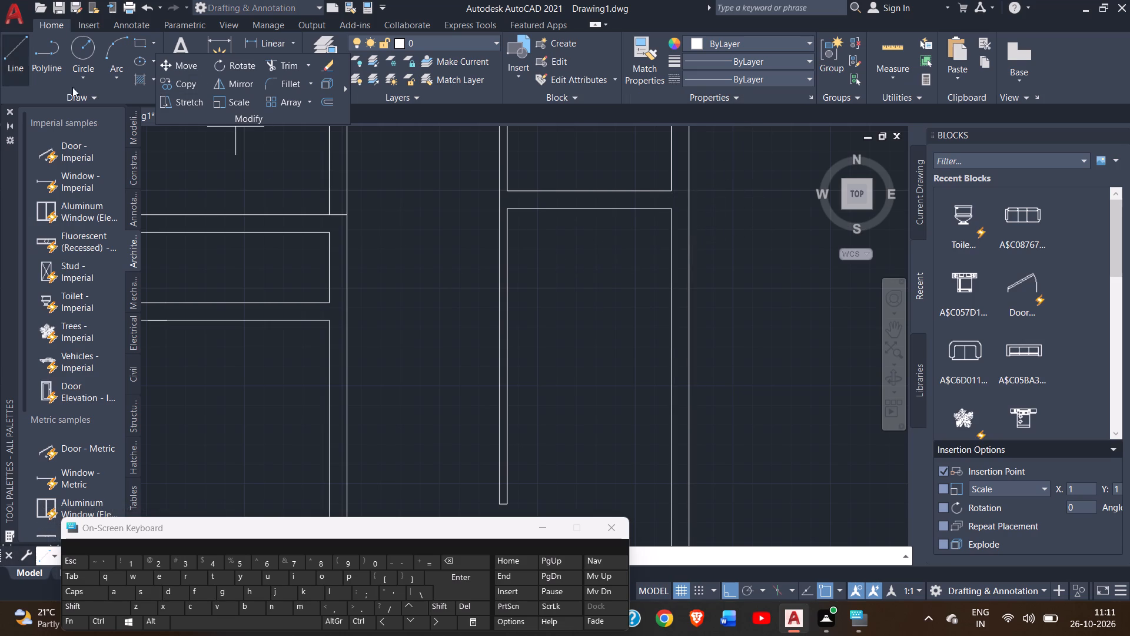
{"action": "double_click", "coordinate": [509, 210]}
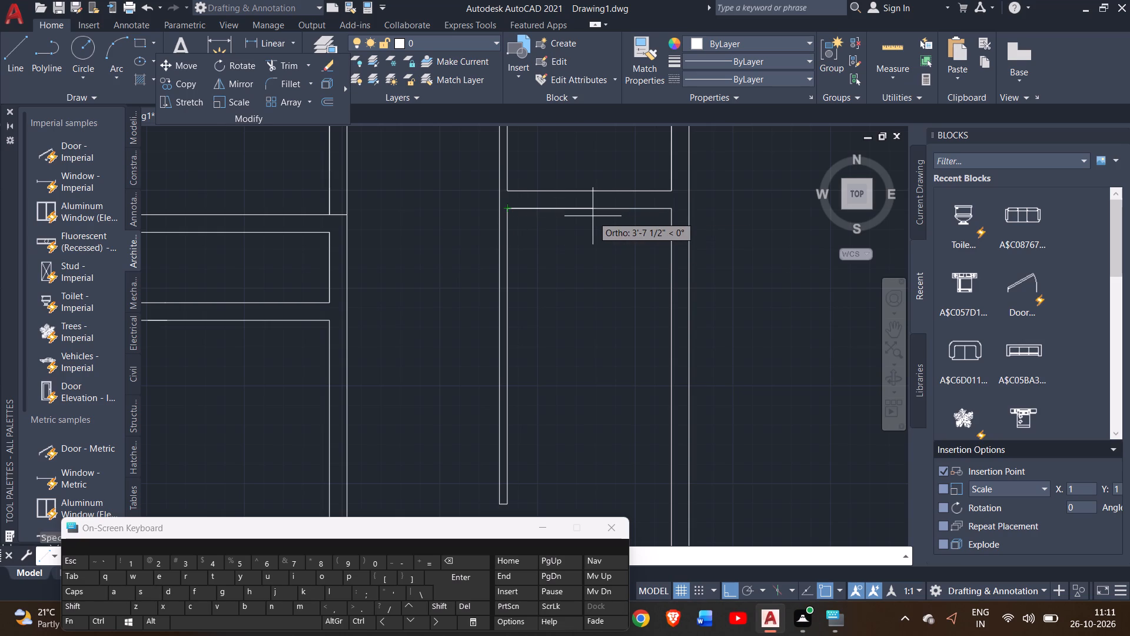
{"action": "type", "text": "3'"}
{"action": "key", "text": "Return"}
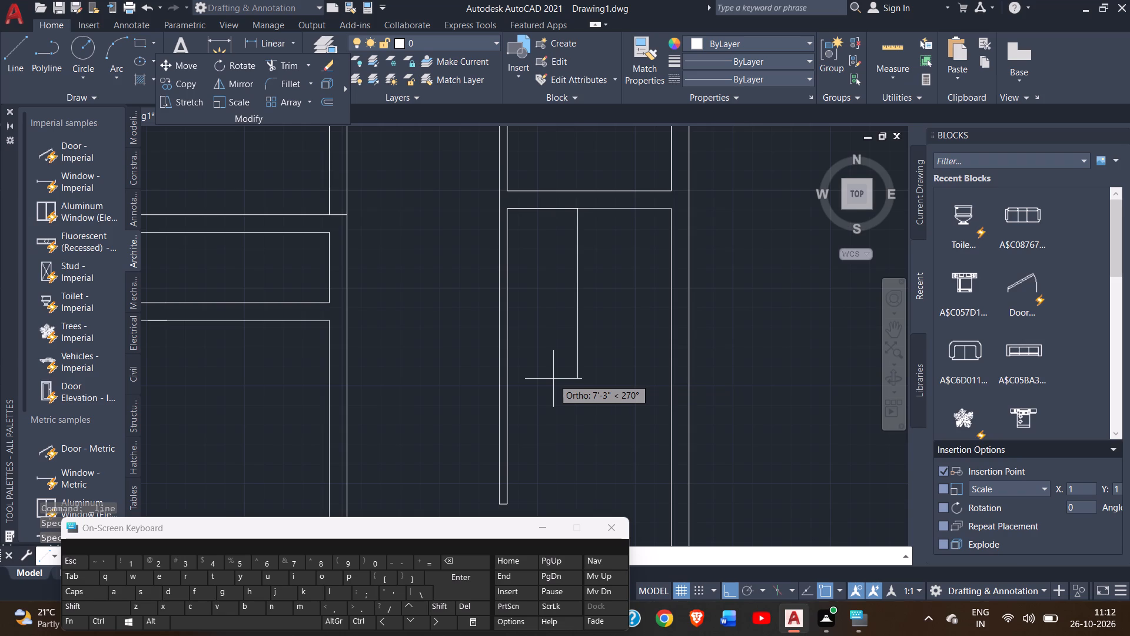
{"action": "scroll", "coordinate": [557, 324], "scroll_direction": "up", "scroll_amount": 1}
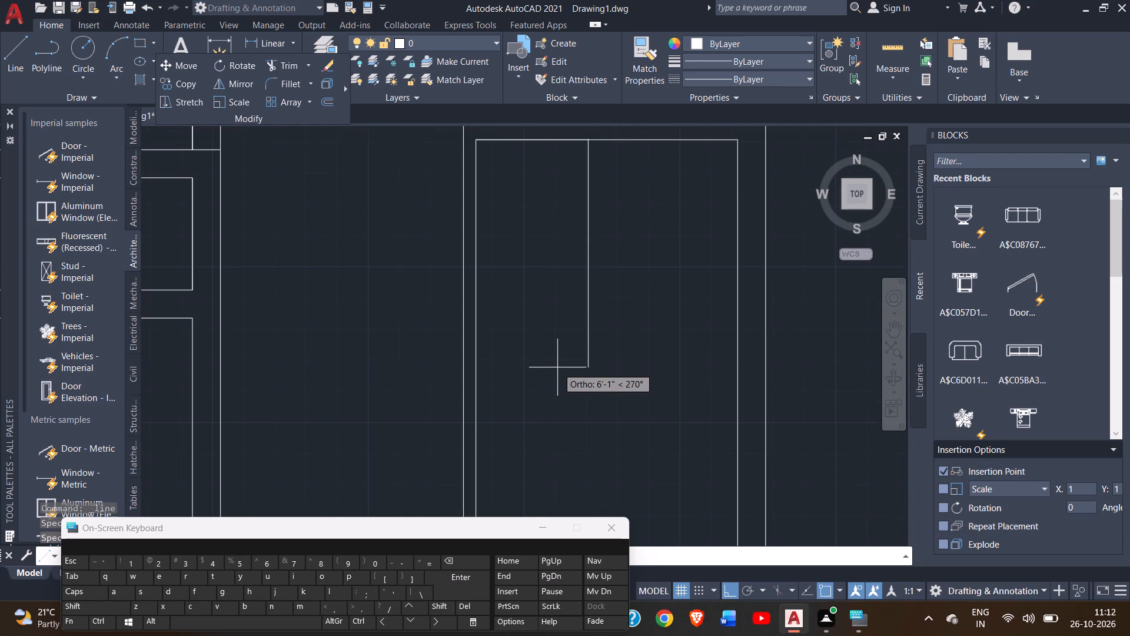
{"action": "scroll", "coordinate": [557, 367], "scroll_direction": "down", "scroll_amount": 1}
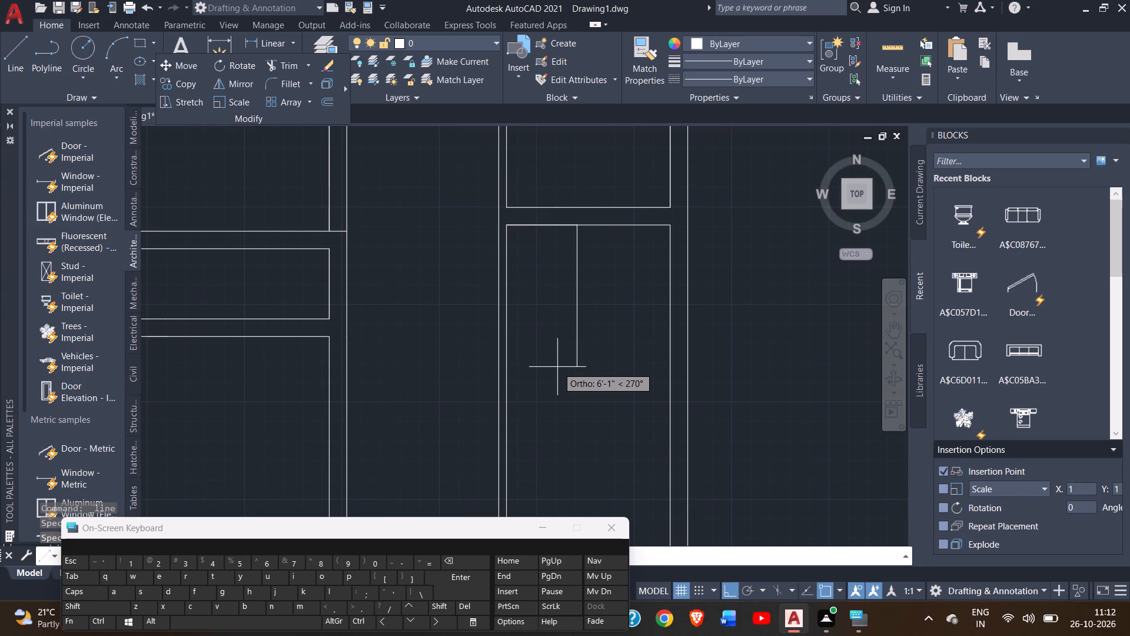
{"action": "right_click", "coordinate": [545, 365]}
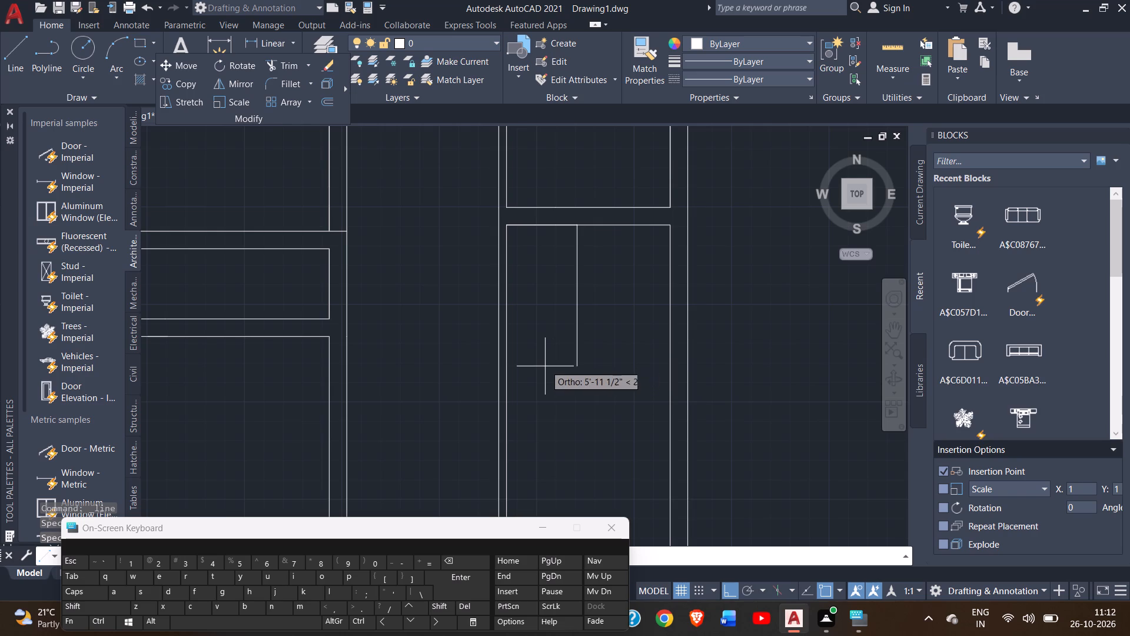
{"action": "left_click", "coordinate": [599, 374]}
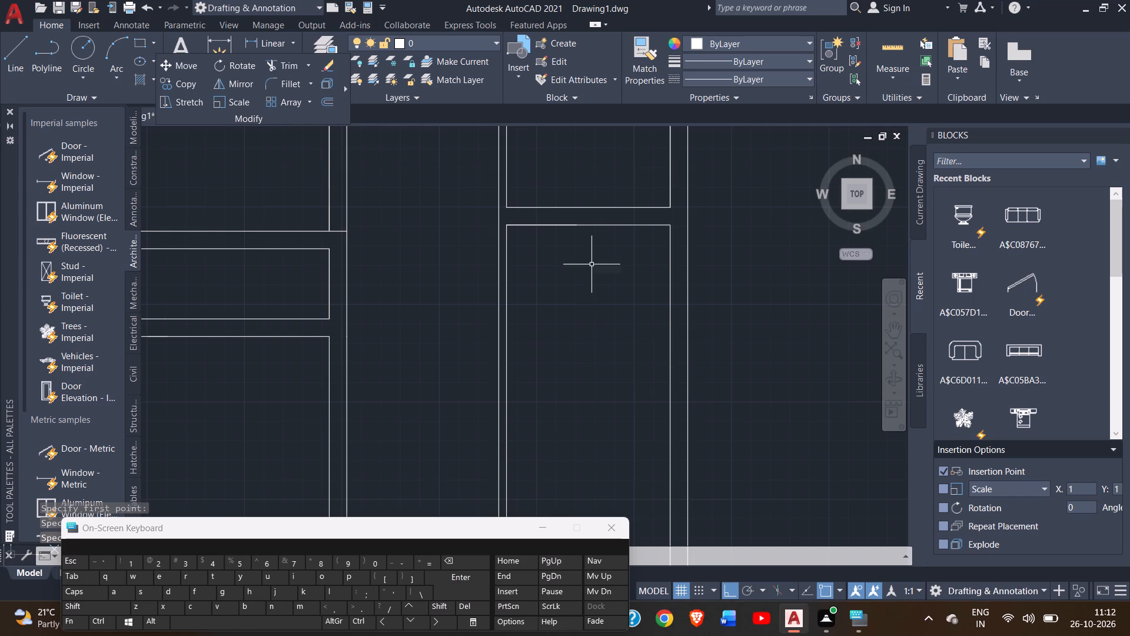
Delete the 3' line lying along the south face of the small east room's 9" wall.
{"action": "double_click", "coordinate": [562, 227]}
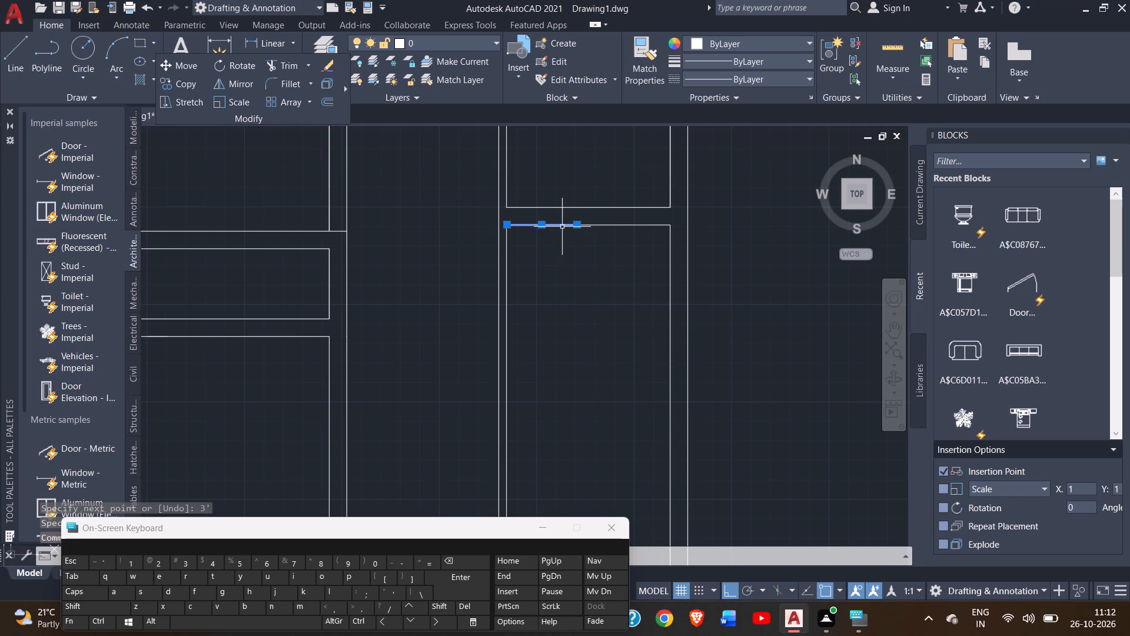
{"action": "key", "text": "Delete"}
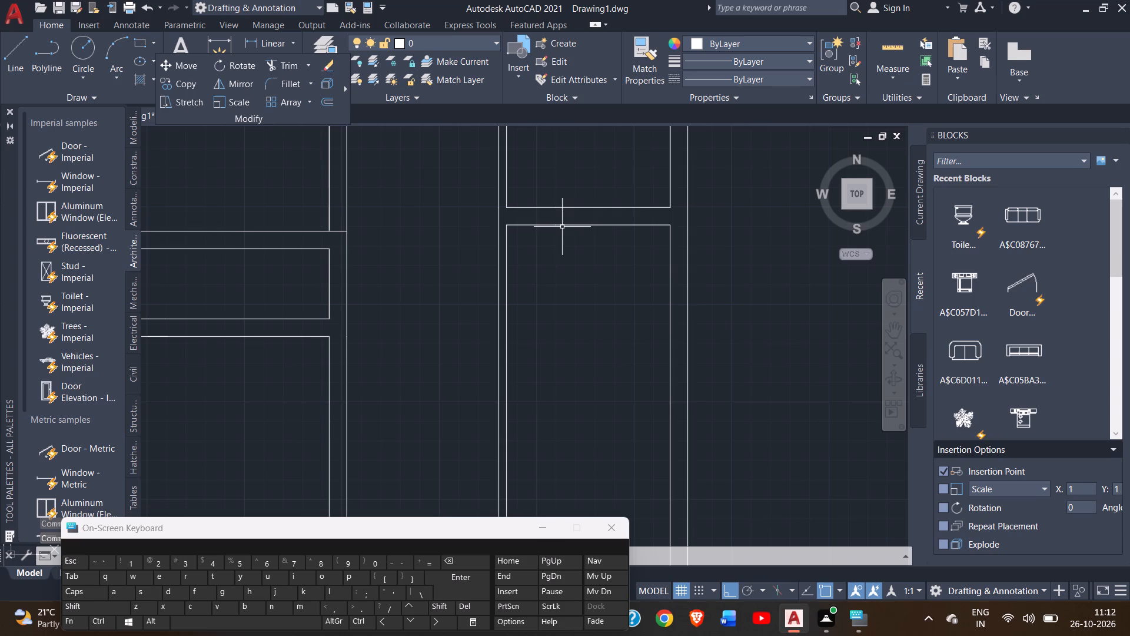
Draw a line from the same inner corner 3' south along the 4" wall, then east to the outer wall's inner face.
{"action": "left_click", "coordinate": [8, 56]}
{"action": "scroll", "coordinate": [512, 236], "scroll_direction": "up", "scroll_amount": 2}
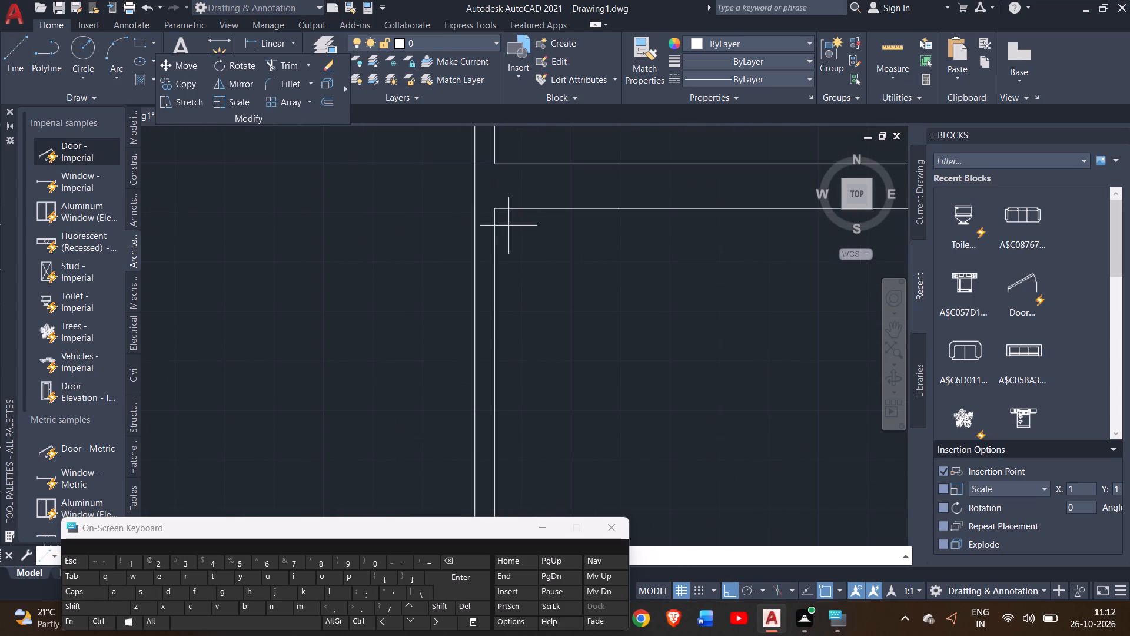
{"action": "left_click", "coordinate": [495, 211]}
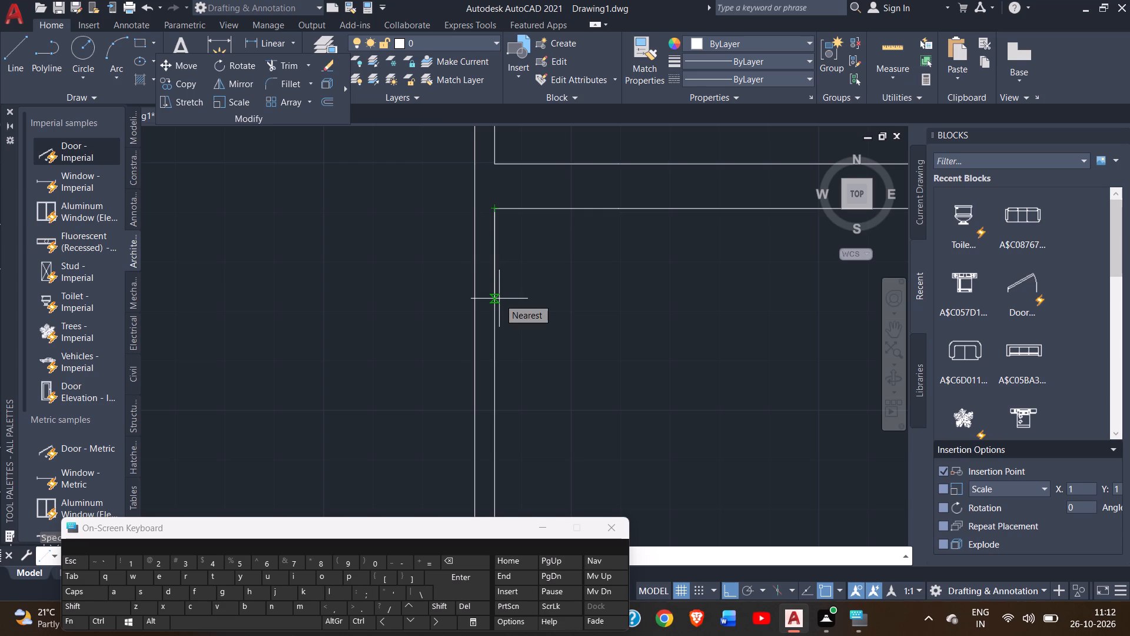
{"action": "key", "text": "3"}
{"action": "key", "text": "apostrophe"}
{"action": "key", "text": "Return"}
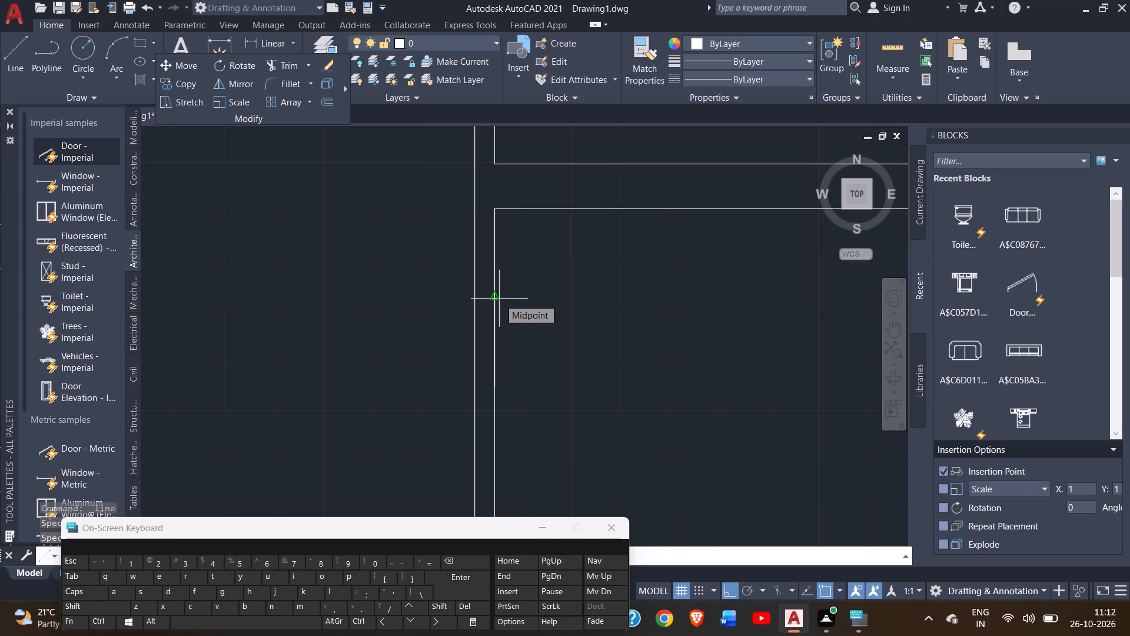
{"action": "scroll", "coordinate": [670, 358], "scroll_direction": "down", "scroll_amount": 2}
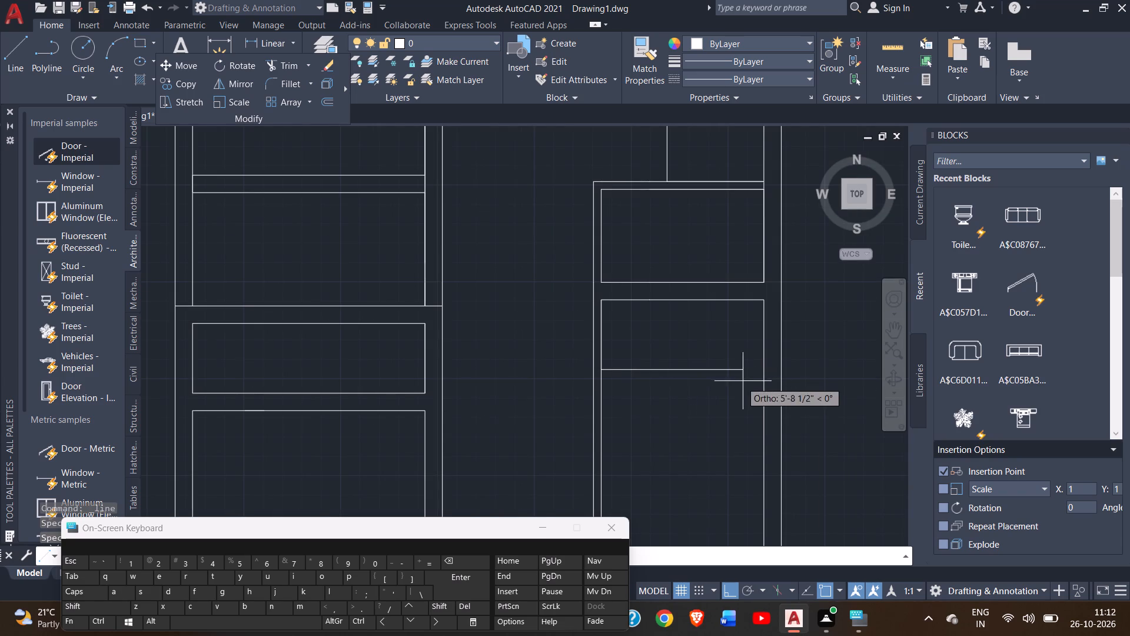
{"action": "left_click", "coordinate": [760, 371]}
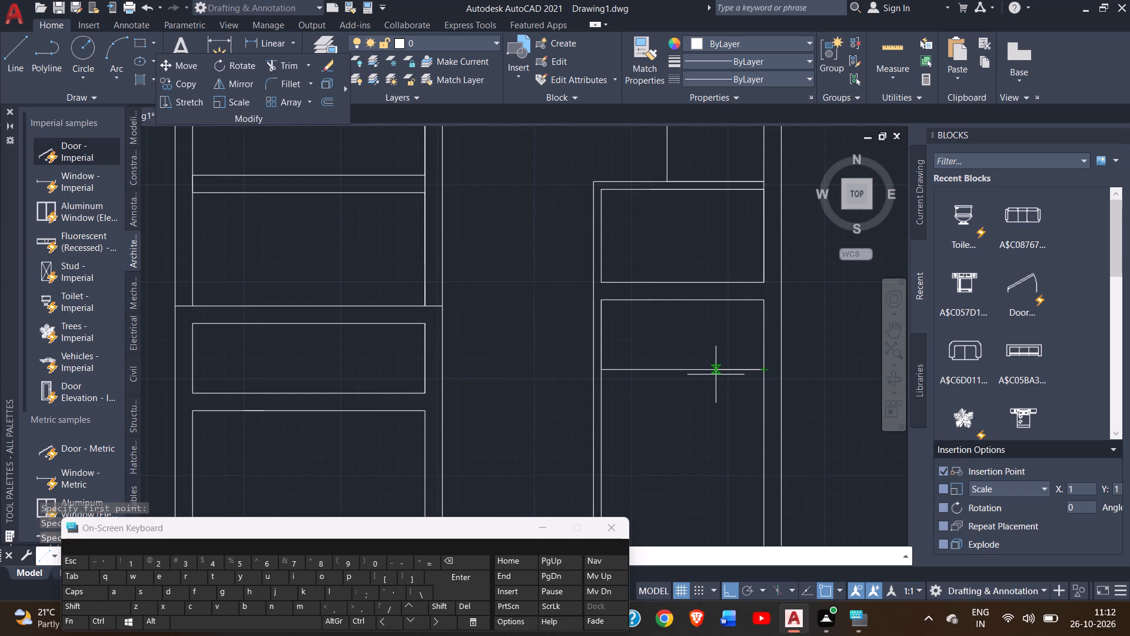
Continue the line 3' back west, about 10'-11" south, then east to the outer wall's inner face, and finish it.
{"action": "scroll", "coordinate": [715, 375], "scroll_direction": "up", "scroll_amount": 1}
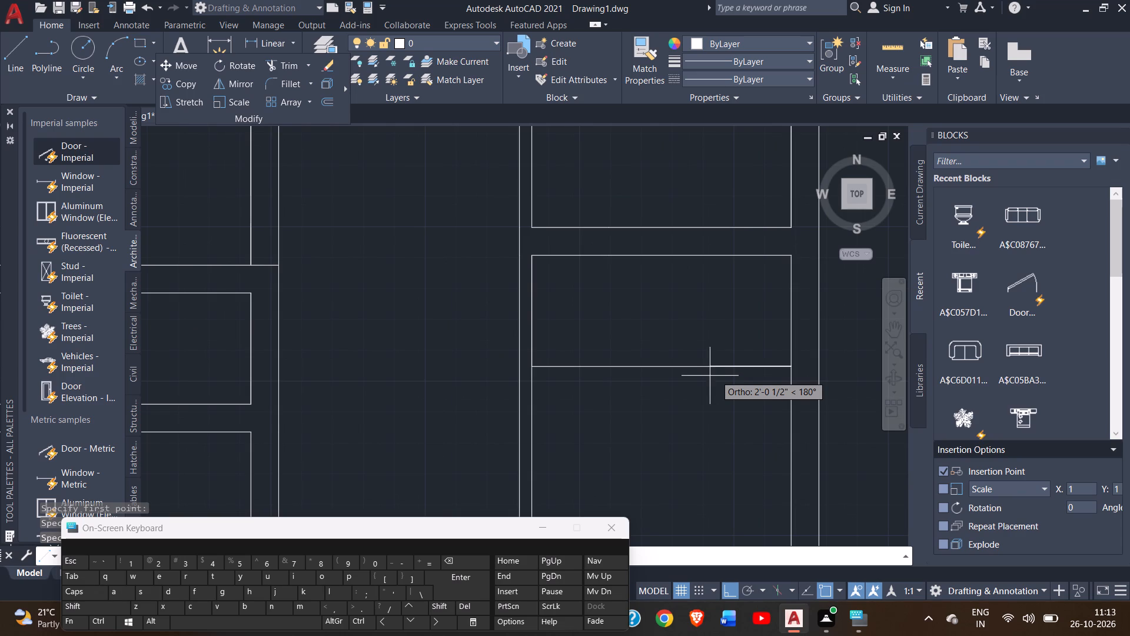
{"action": "type", "text": "3'"}
{"action": "key", "text": "Return"}
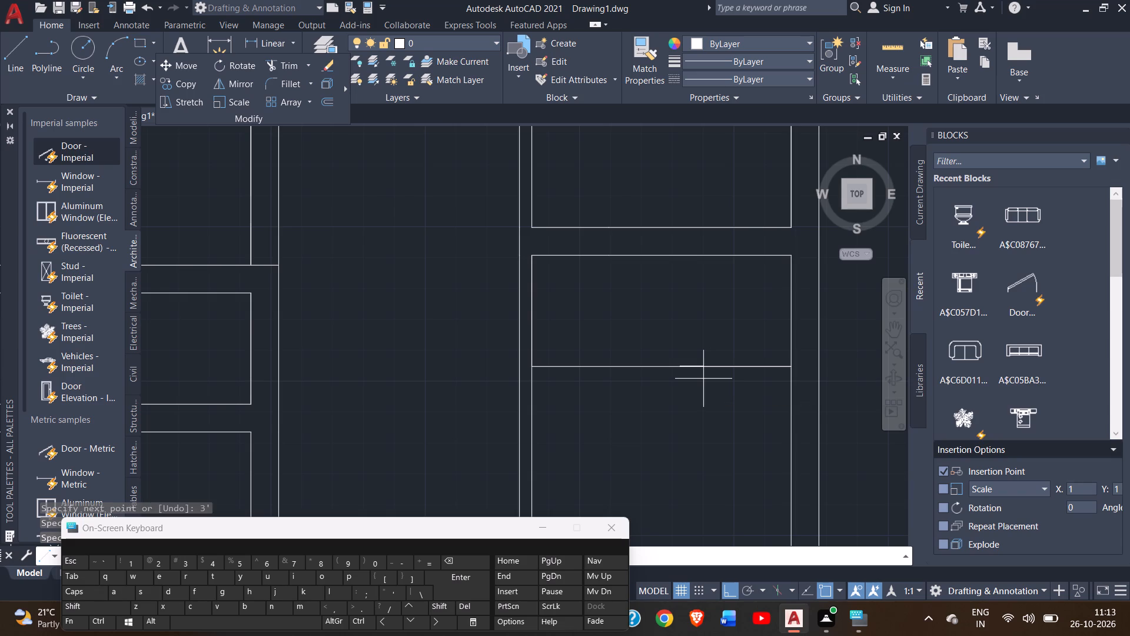
{"action": "scroll", "coordinate": [671, 488], "scroll_direction": "down", "scroll_amount": 1}
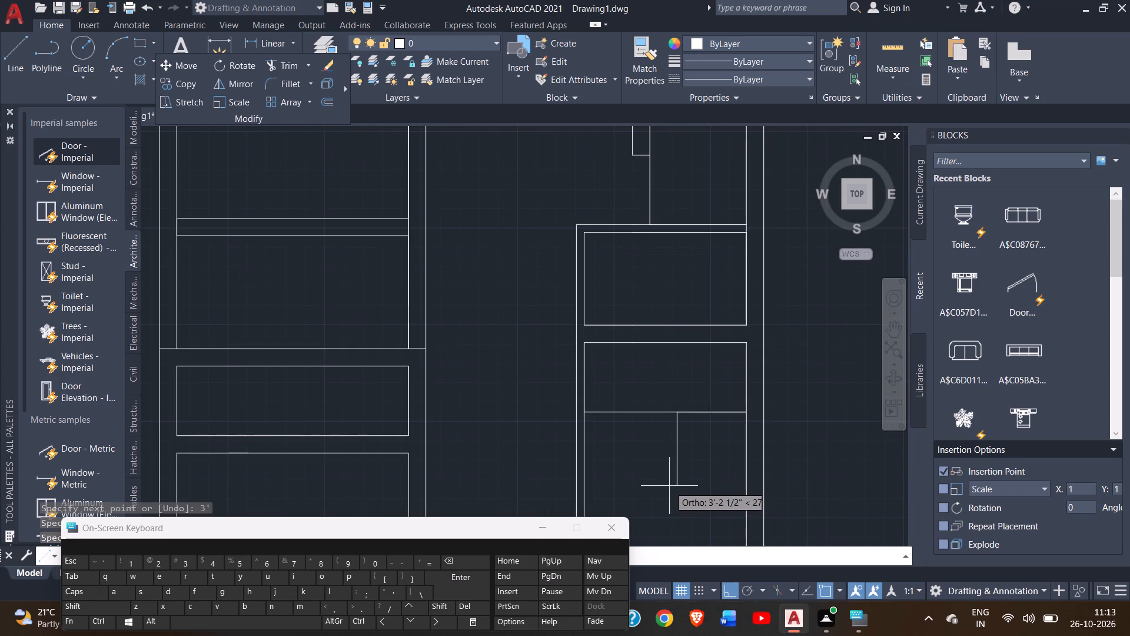
{"action": "middle_click_drag", "start_coordinate": [668, 484], "coordinate": [642, 172]}
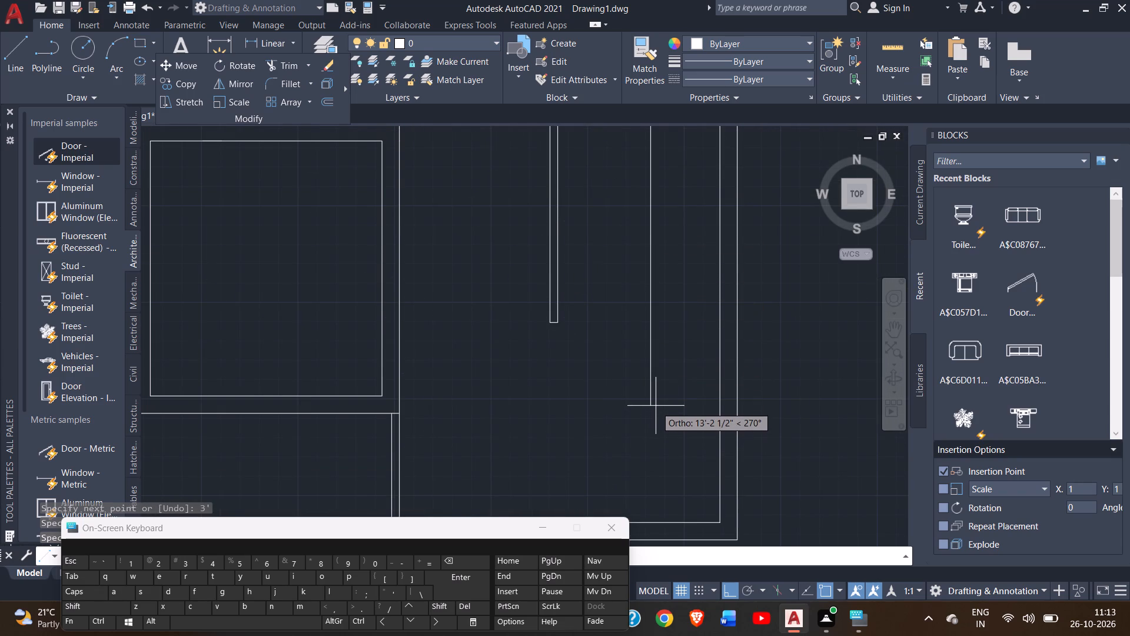
{"action": "scroll", "coordinate": [656, 405], "scroll_direction": "down", "scroll_amount": 1}
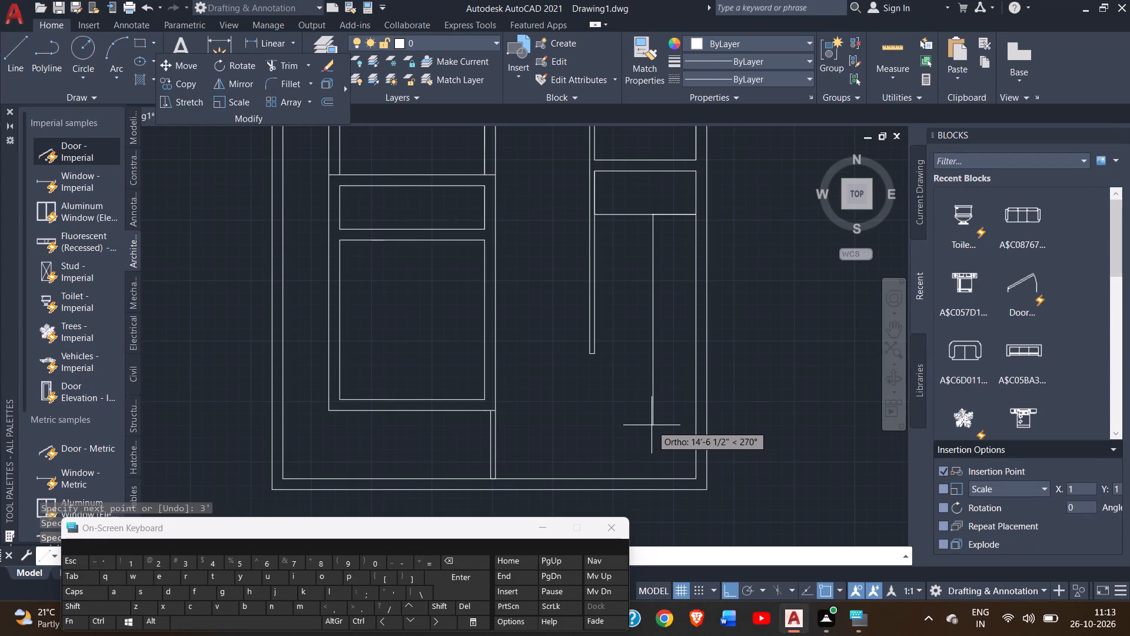
{"action": "left_click", "coordinate": [656, 373]}
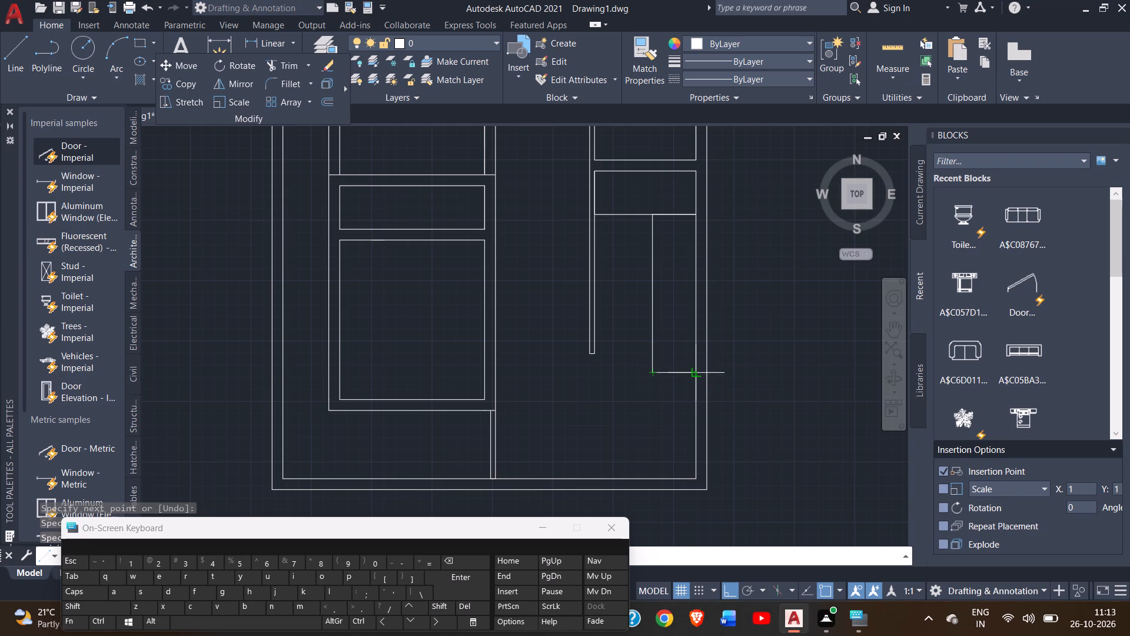
{"action": "left_click", "coordinate": [694, 375]}
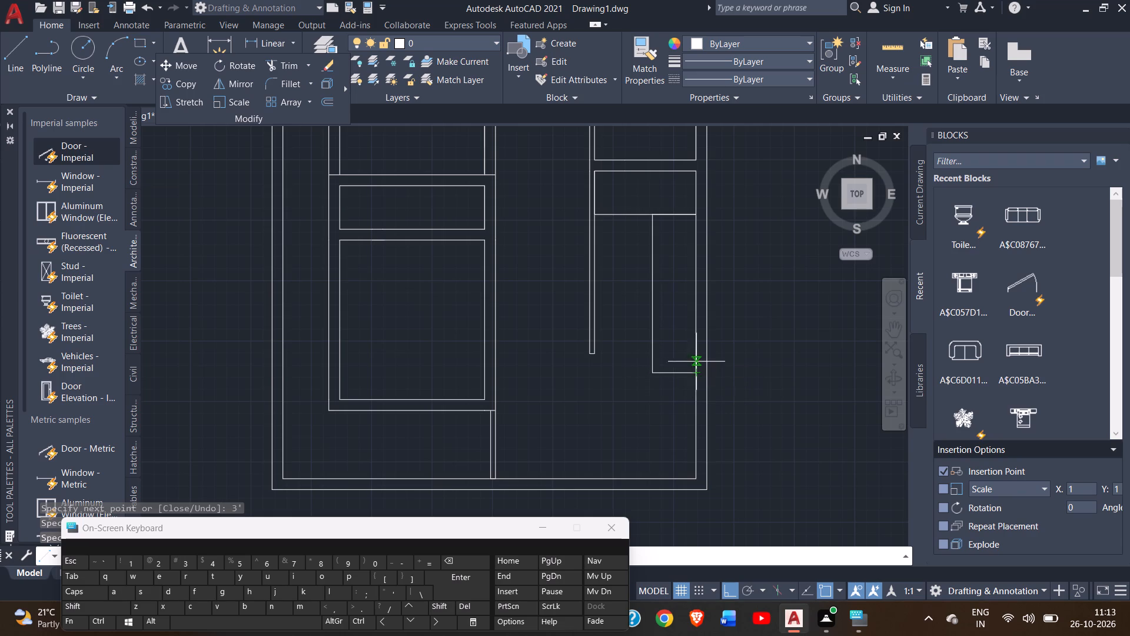
{"action": "right_click", "coordinate": [691, 309]}
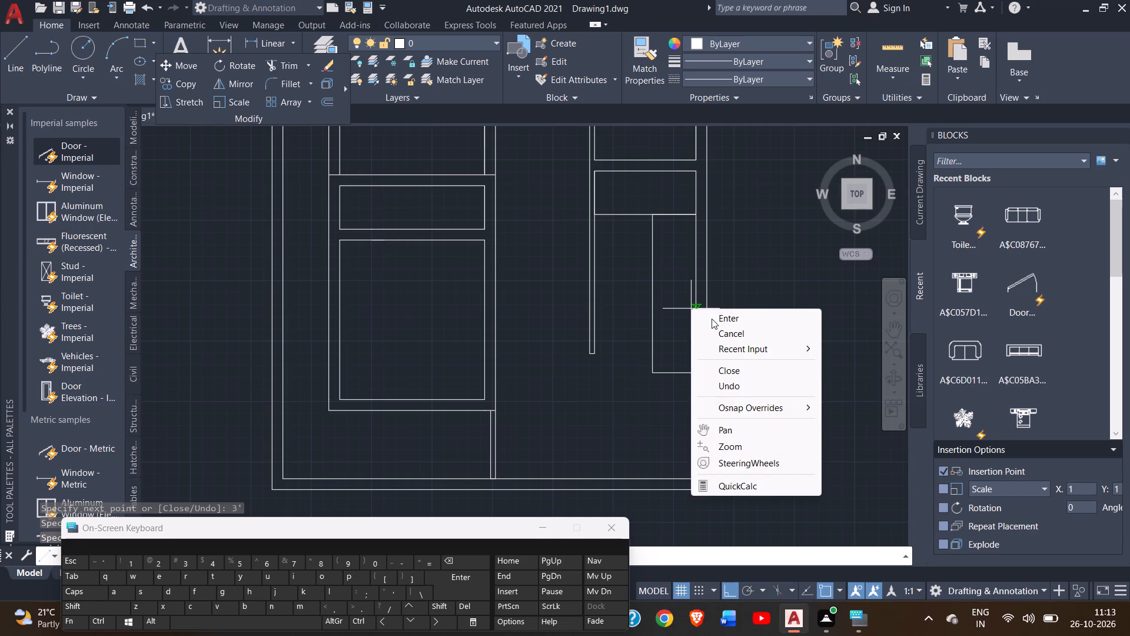
{"action": "left_click", "coordinate": [712, 319]}
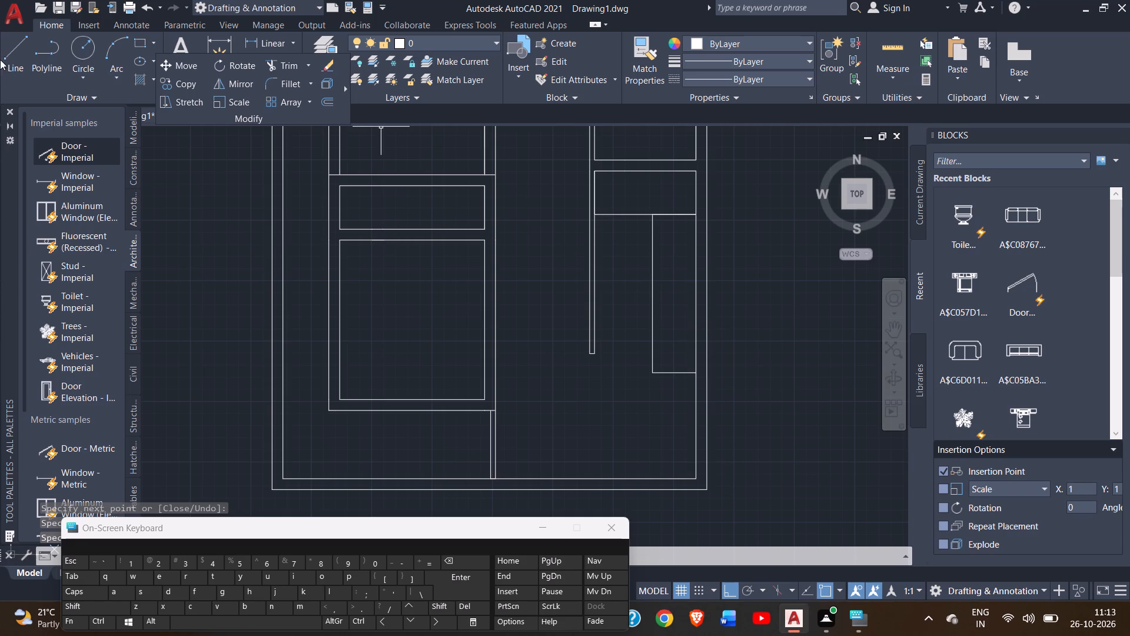
Draw a line from the small east room's inner corner at the 4" wall 3' east, about 6' south, then west to that wall.
{"action": "left_click", "coordinate": [11, 65]}
{"action": "scroll", "coordinate": [608, 218], "scroll_direction": "up", "scroll_amount": 1}
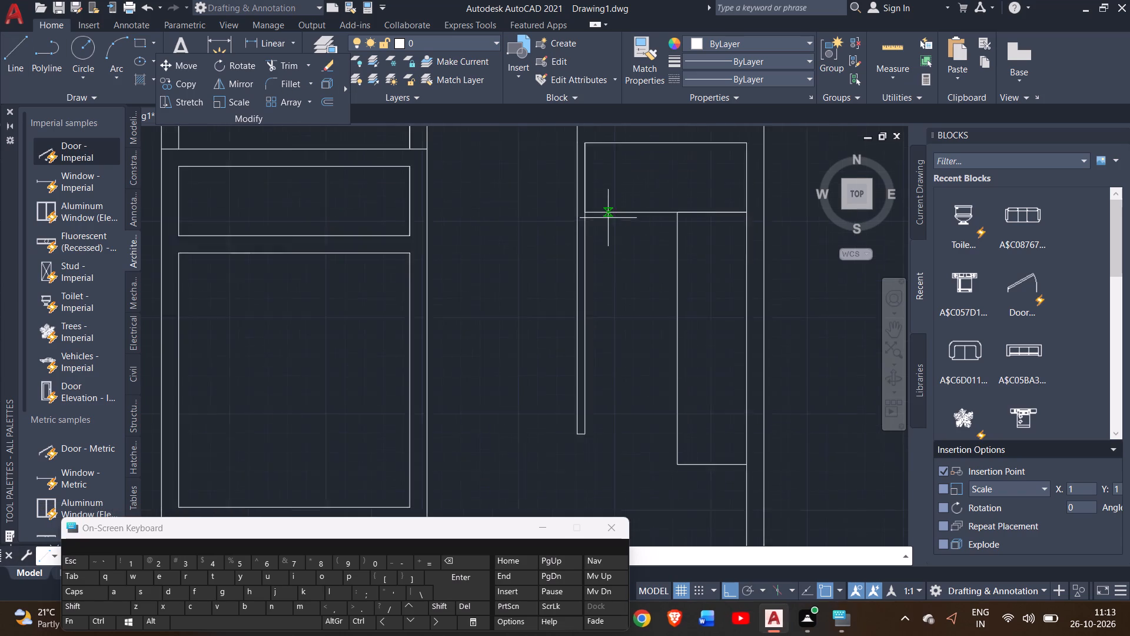
{"action": "scroll", "coordinate": [608, 218], "scroll_direction": "up", "scroll_amount": 1}
{"action": "left_click", "coordinate": [571, 208]}
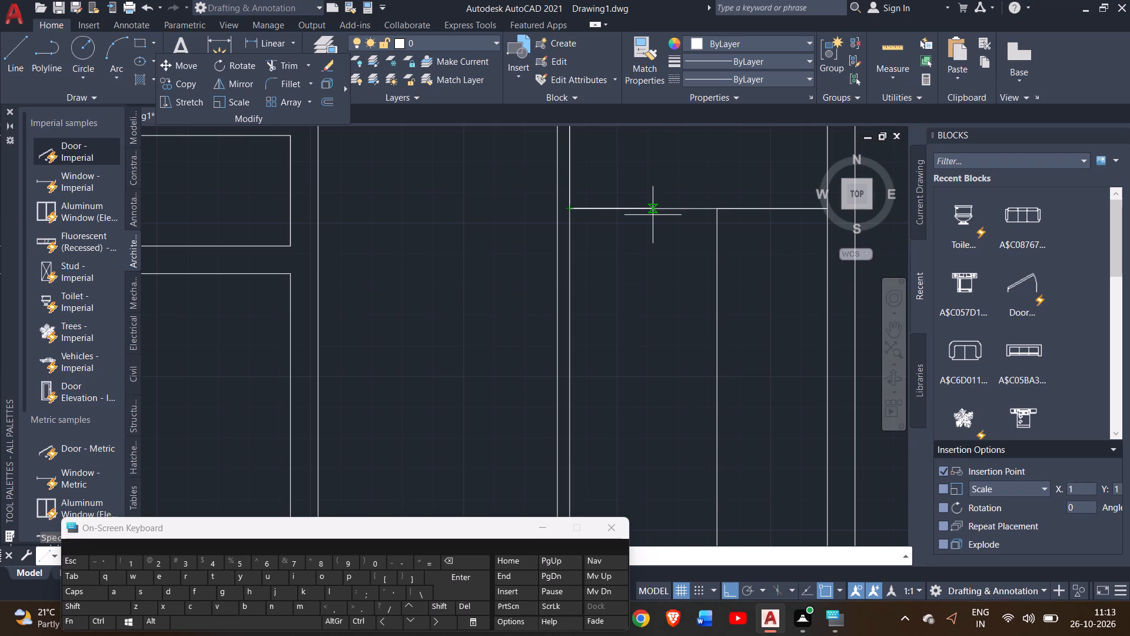
{"action": "type", "text": "3'"}
{"action": "key", "text": "Return"}
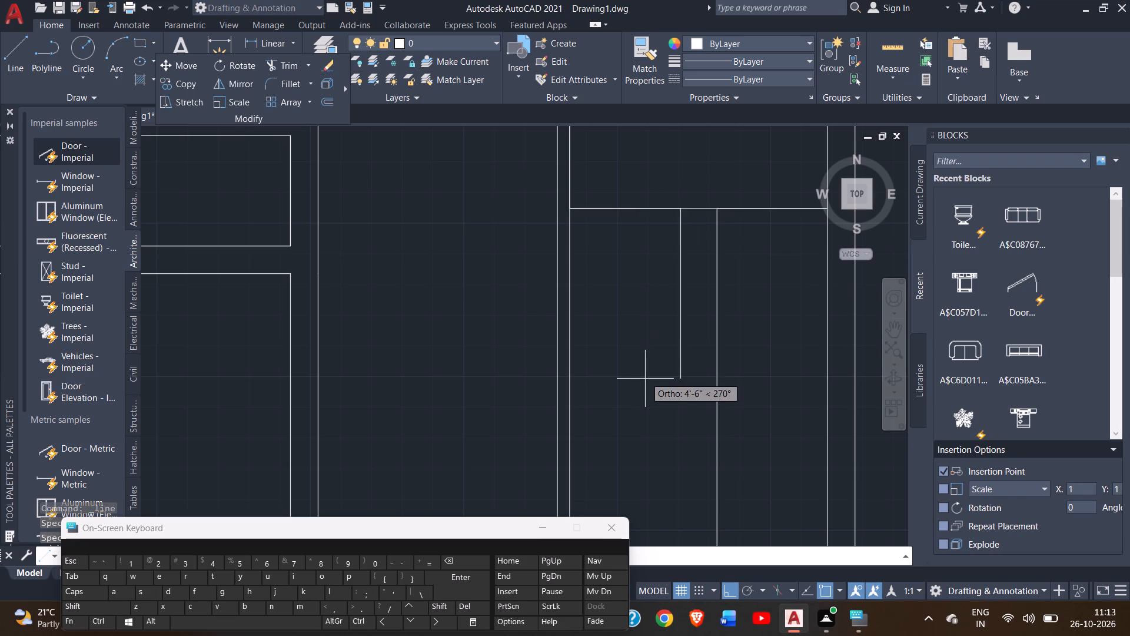
{"action": "scroll", "coordinate": [647, 380], "scroll_direction": "down", "scroll_amount": 2}
{"action": "middle_click_drag", "start_coordinate": [649, 384], "coordinate": [667, 259]}
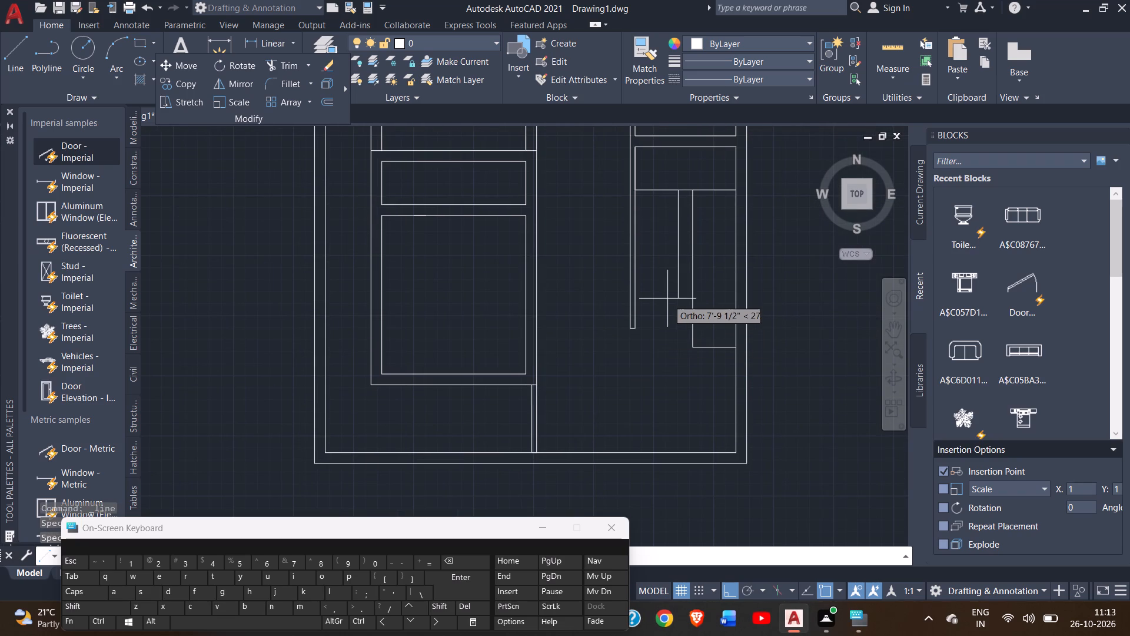
{"action": "scroll", "coordinate": [669, 297], "scroll_direction": "up", "scroll_amount": 1}
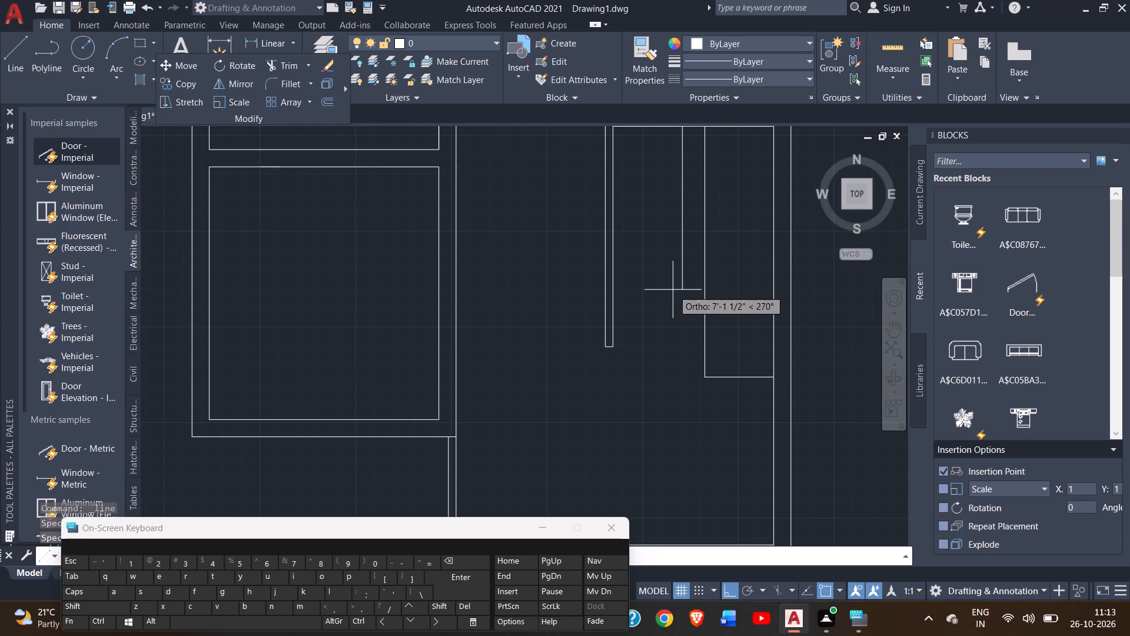
{"action": "scroll", "coordinate": [673, 290], "scroll_direction": "down", "scroll_amount": 1}
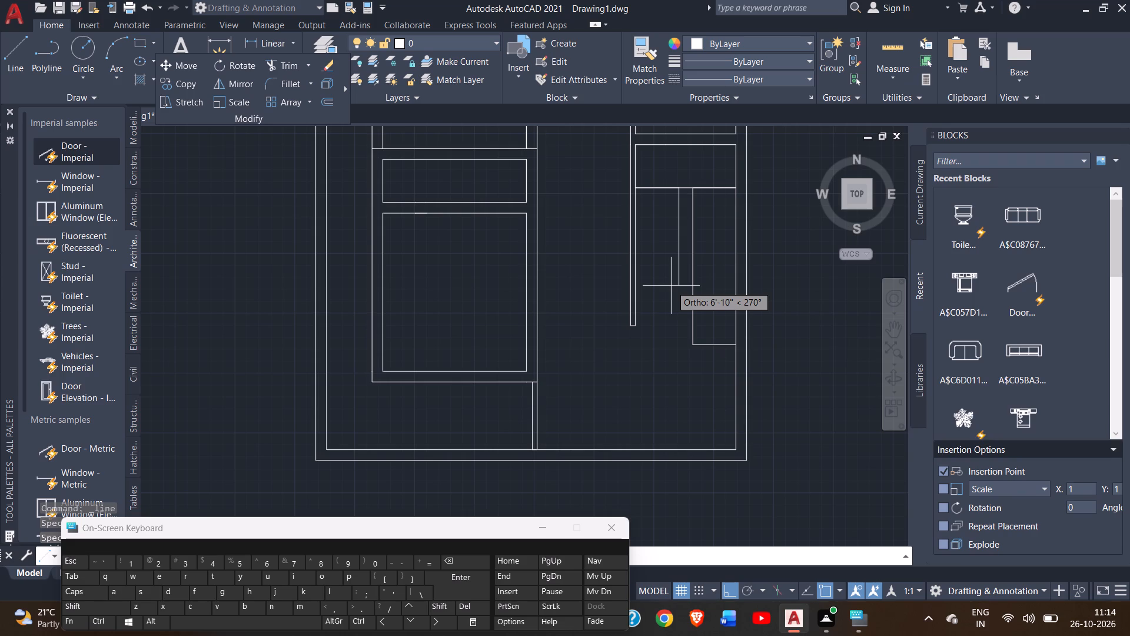
{"action": "scroll", "coordinate": [671, 286], "scroll_direction": "up", "scroll_amount": 1}
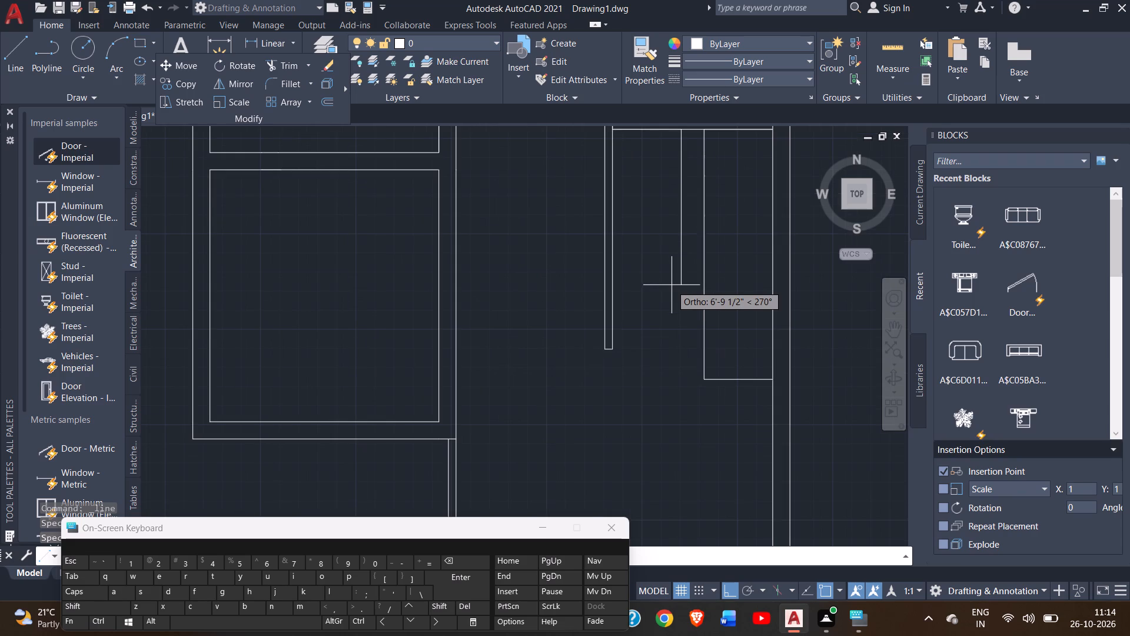
{"action": "double_click", "coordinate": [682, 270]}
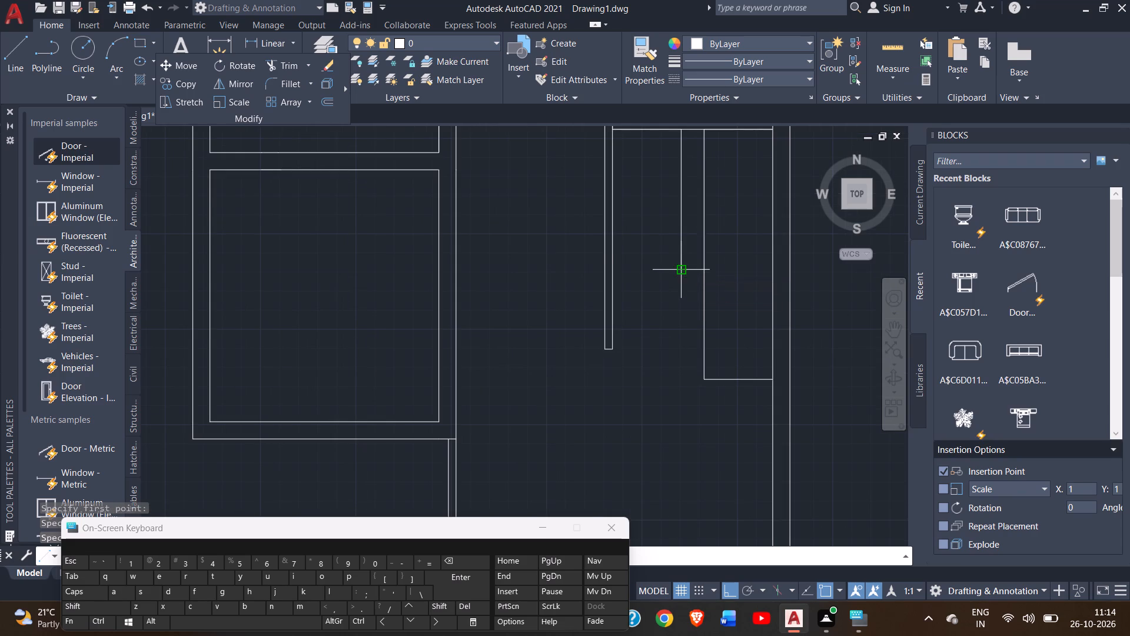
{"action": "left_click", "coordinate": [614, 267]}
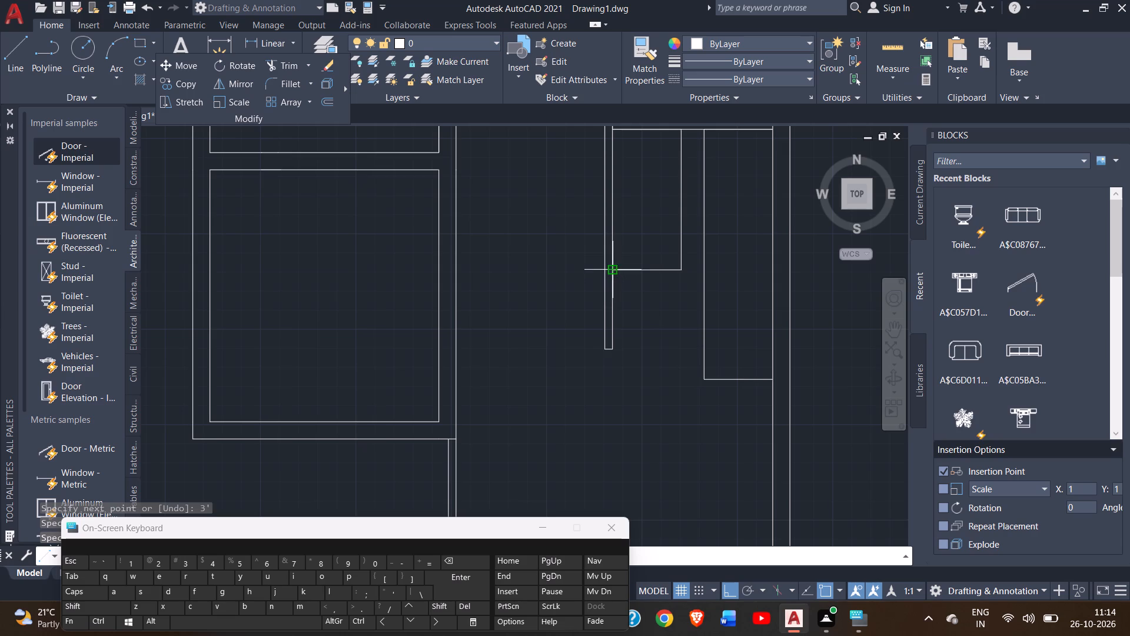
{"action": "right_click", "coordinate": [621, 251]}
{"action": "left_click", "coordinate": [647, 257]}
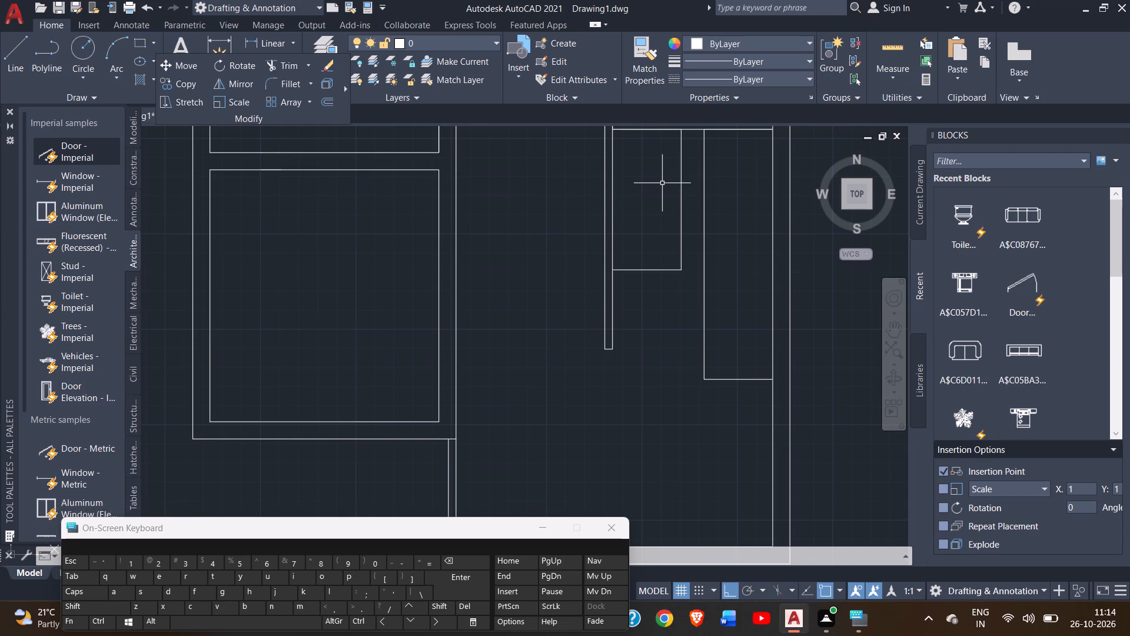
Start a line at the new 3' strip's northwest corner, on the 4" wall's east face.
{"action": "scroll", "coordinate": [662, 187], "scroll_direction": "down", "scroll_amount": 1}
{"action": "left_click", "coordinate": [15, 57]}
{"action": "scroll", "coordinate": [623, 139], "scroll_direction": "up", "scroll_amount": 2}
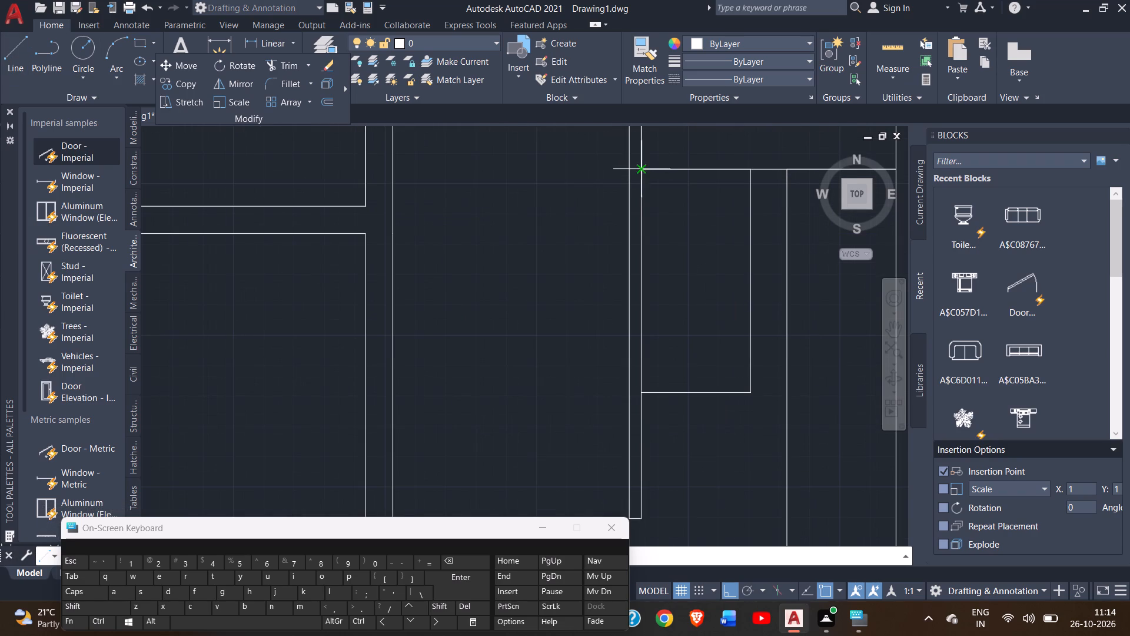
{"action": "left_click", "coordinate": [642, 170]}
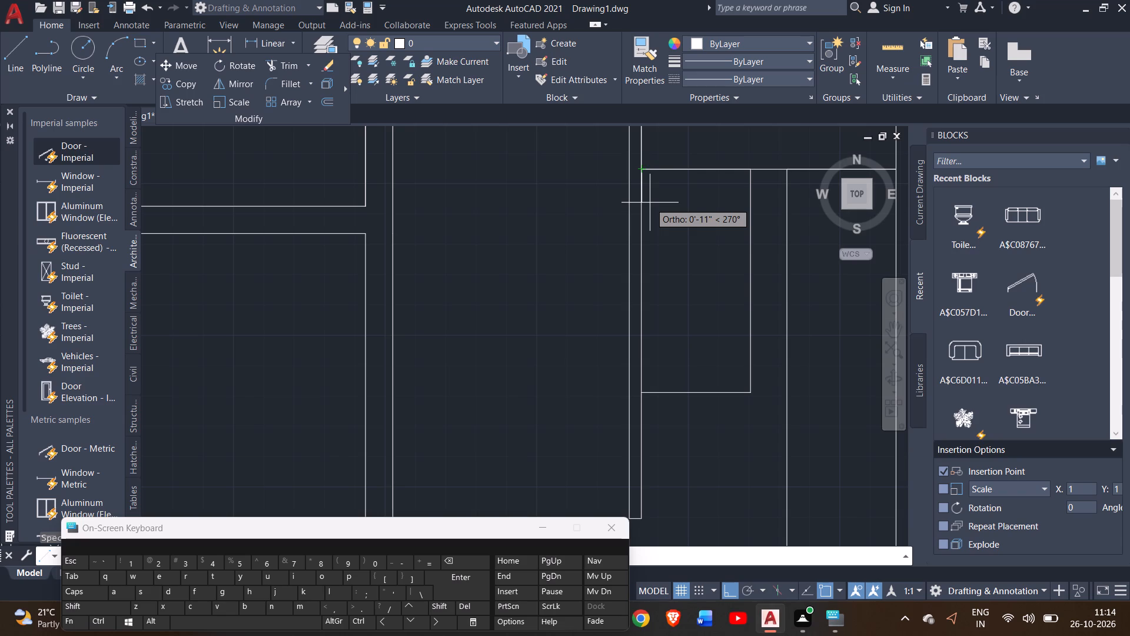
{"action": "scroll", "coordinate": [647, 202], "scroll_direction": "up", "scroll_amount": 1}
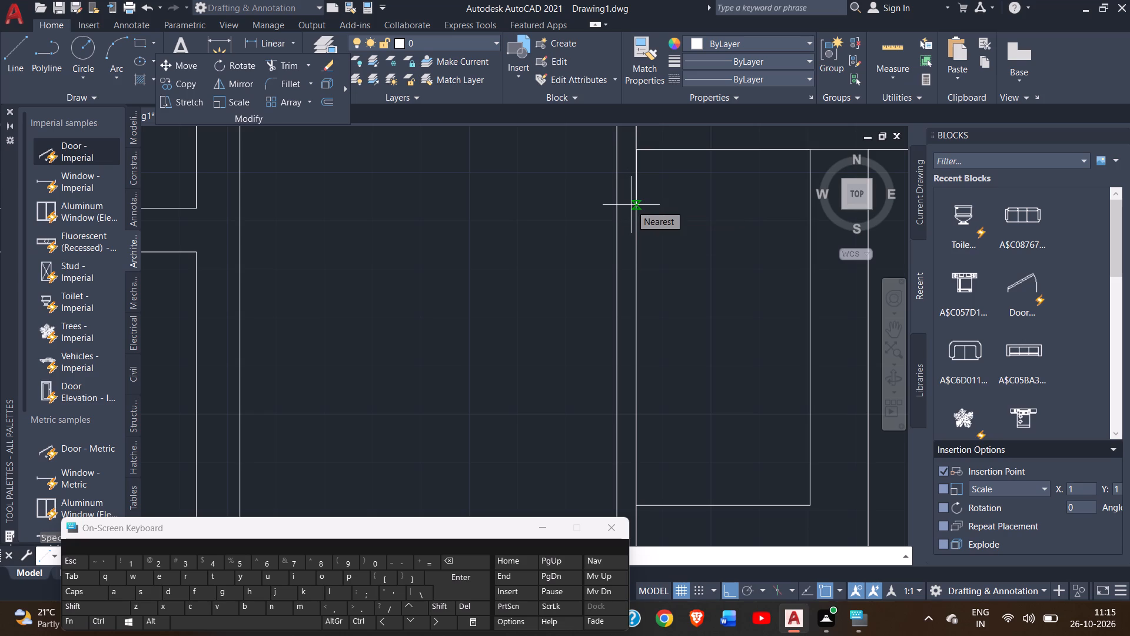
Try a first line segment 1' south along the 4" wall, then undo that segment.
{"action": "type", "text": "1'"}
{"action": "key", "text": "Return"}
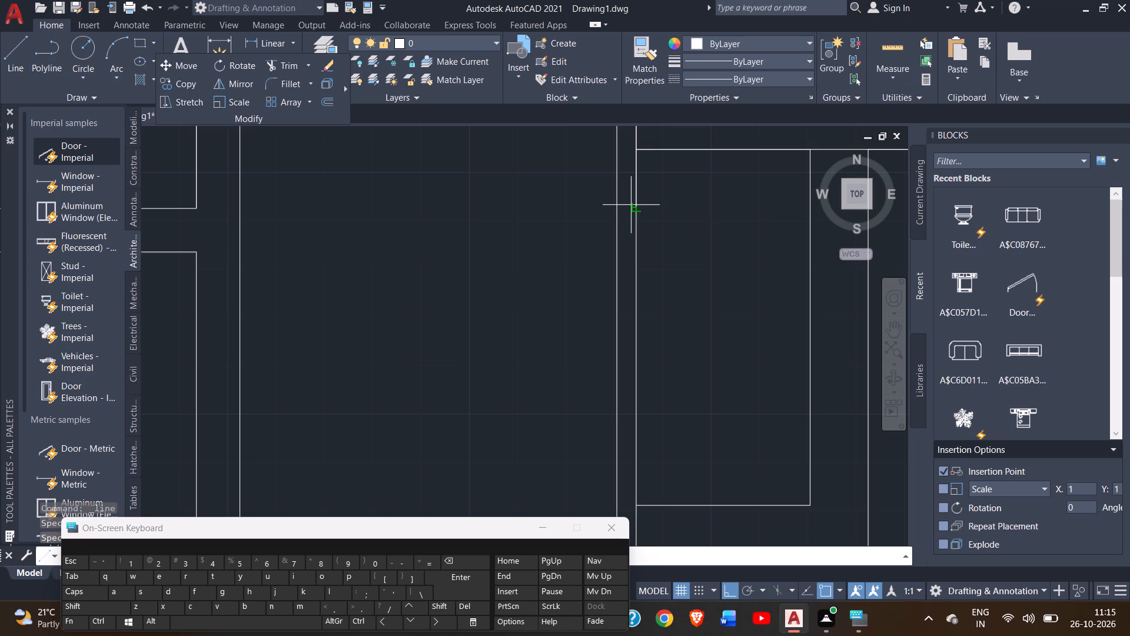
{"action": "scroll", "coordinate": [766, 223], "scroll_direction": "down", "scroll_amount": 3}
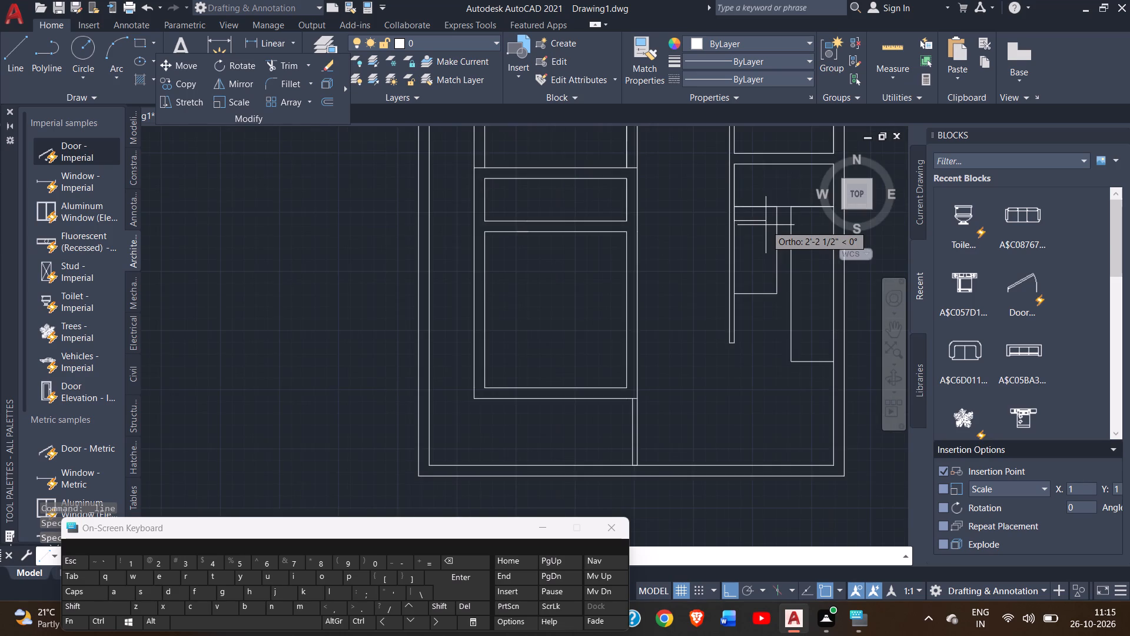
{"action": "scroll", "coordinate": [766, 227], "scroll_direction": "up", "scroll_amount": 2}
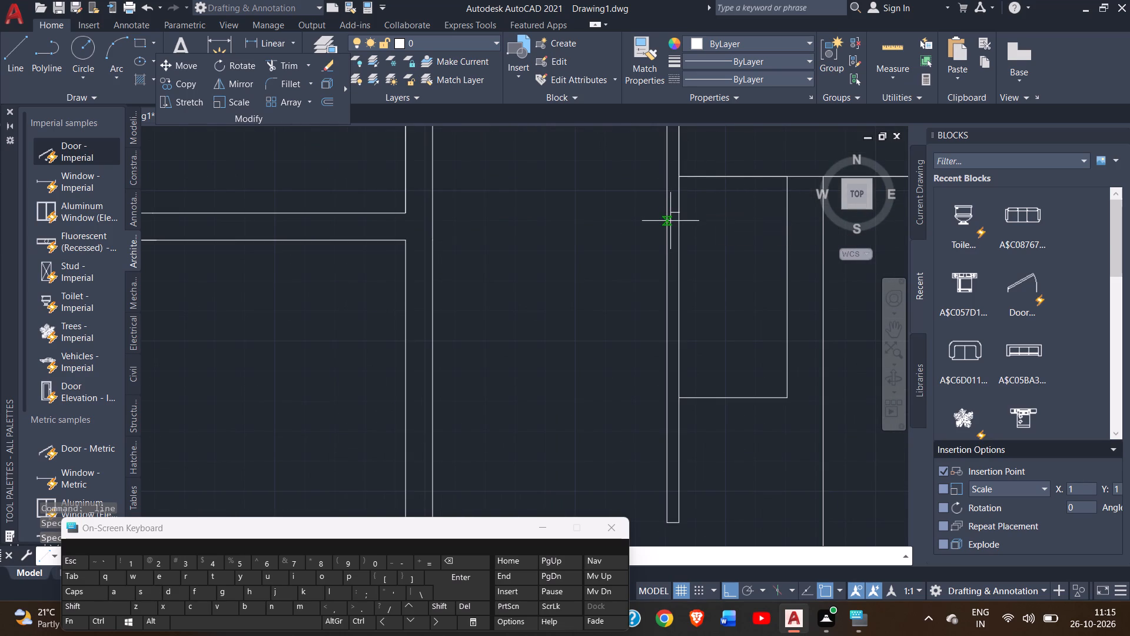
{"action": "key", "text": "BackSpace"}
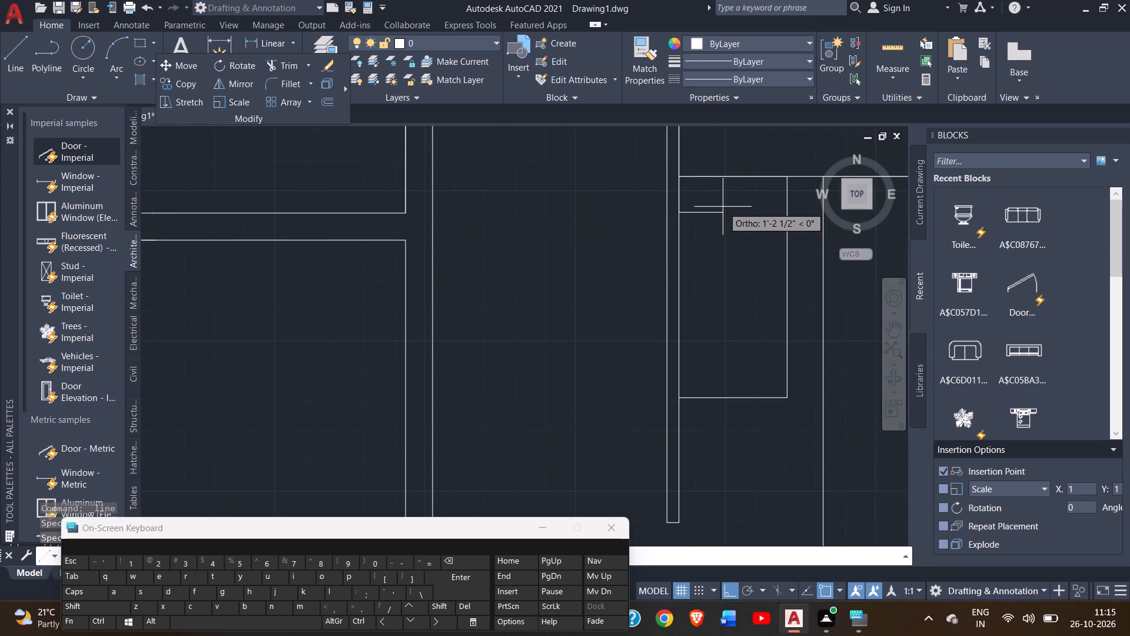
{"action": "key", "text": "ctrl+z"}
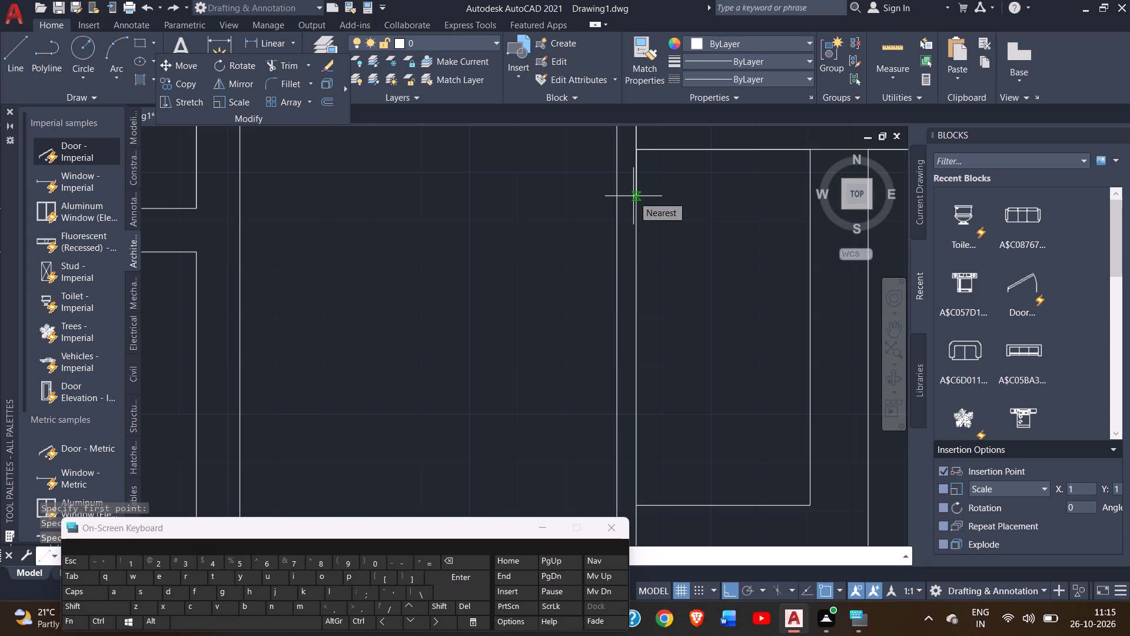
Run the line 8" south, east to the strip's east edge, 8" south again, and back west to the 4" wall.
{"action": "key", "text": "8"}
{"action": "key", "text": "shift+quotedbl"}
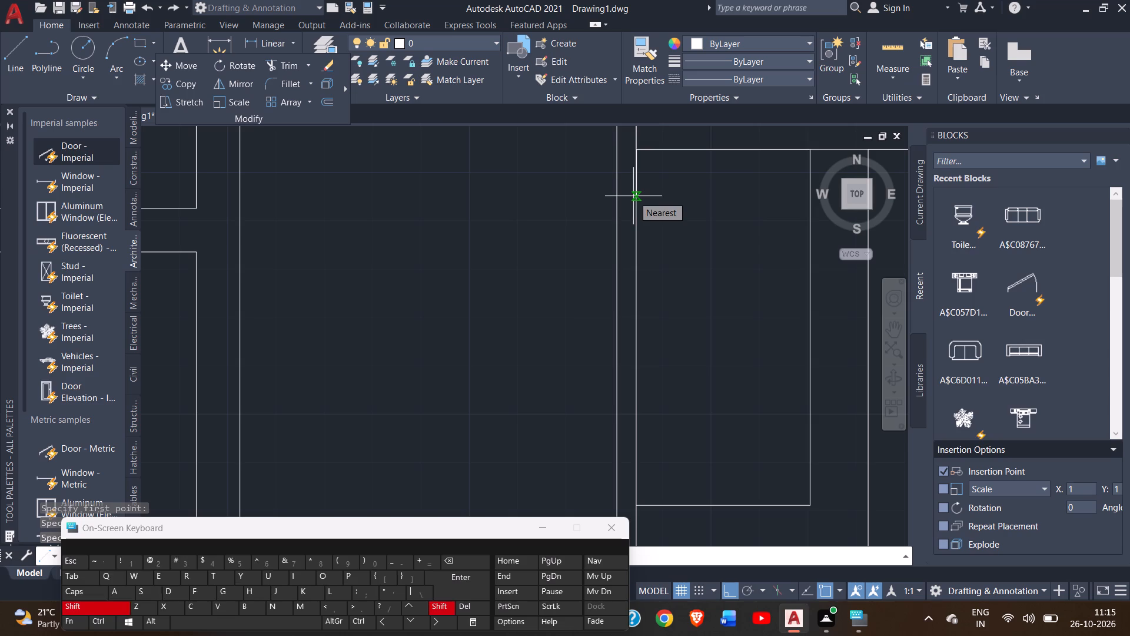
{"action": "key", "text": "Return"}
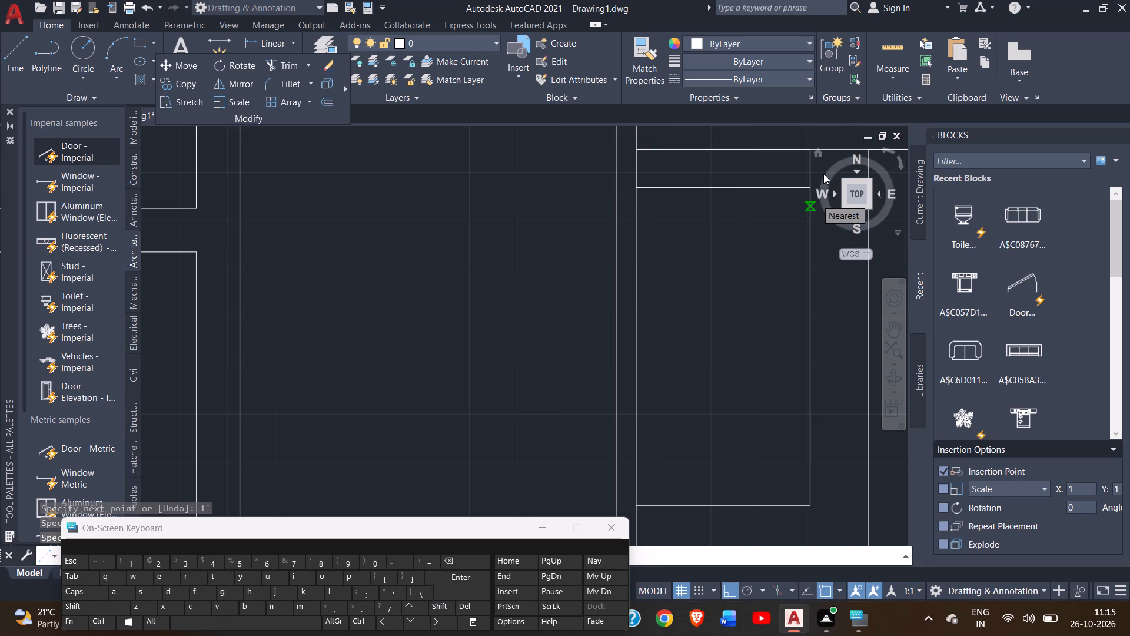
{"action": "middle_click_drag", "start_coordinate": [786, 175], "coordinate": [764, 170]}
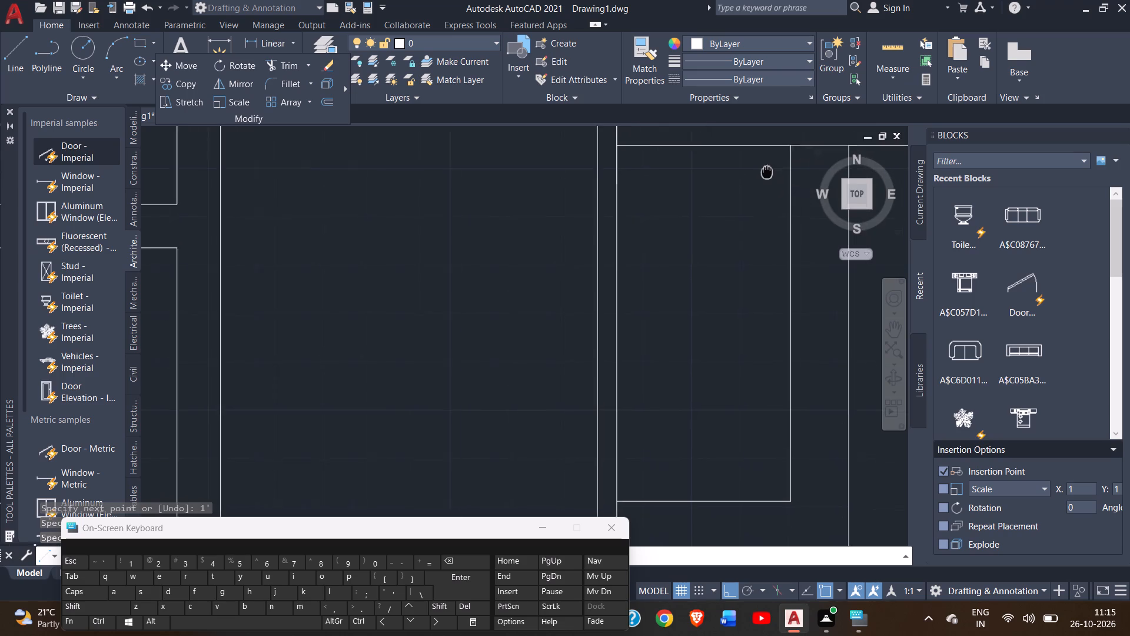
{"action": "middle_click_drag", "start_coordinate": [764, 170], "coordinate": [721, 163]}
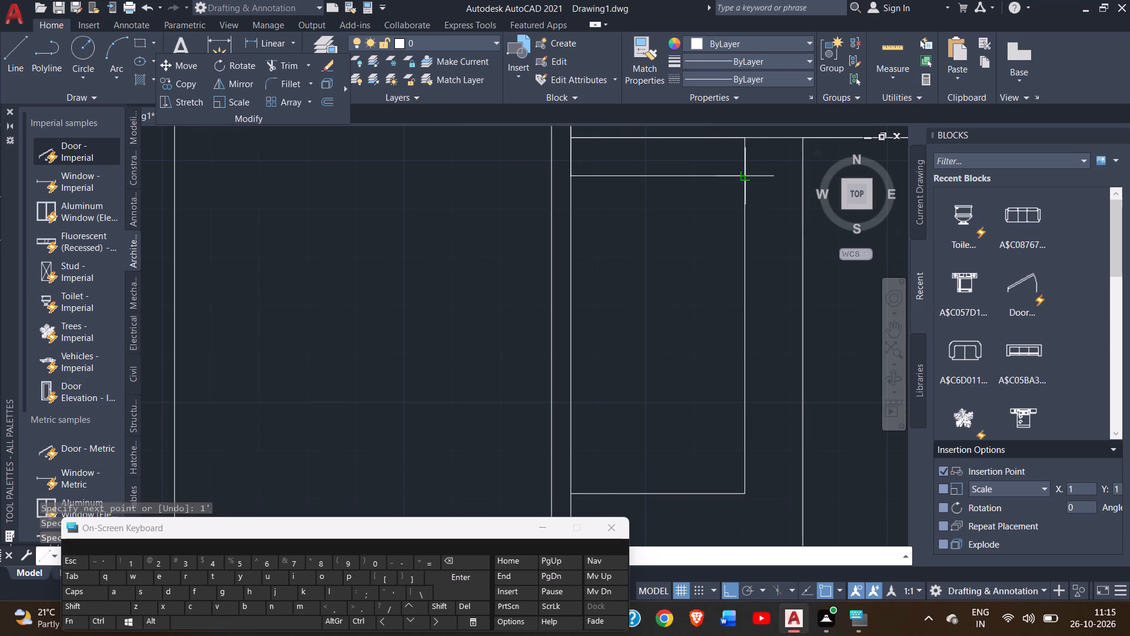
{"action": "left_click", "coordinate": [746, 180]}
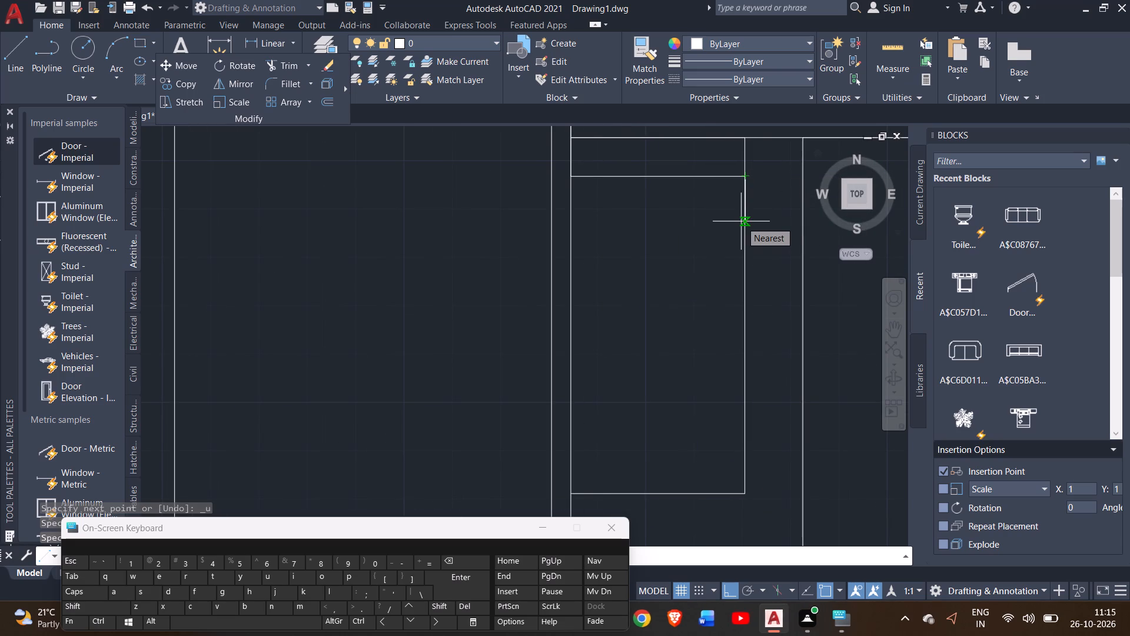
{"action": "key", "text": "8"}
{"action": "key", "text": "shift+quotedbl"}
{"action": "key", "text": "Return"}
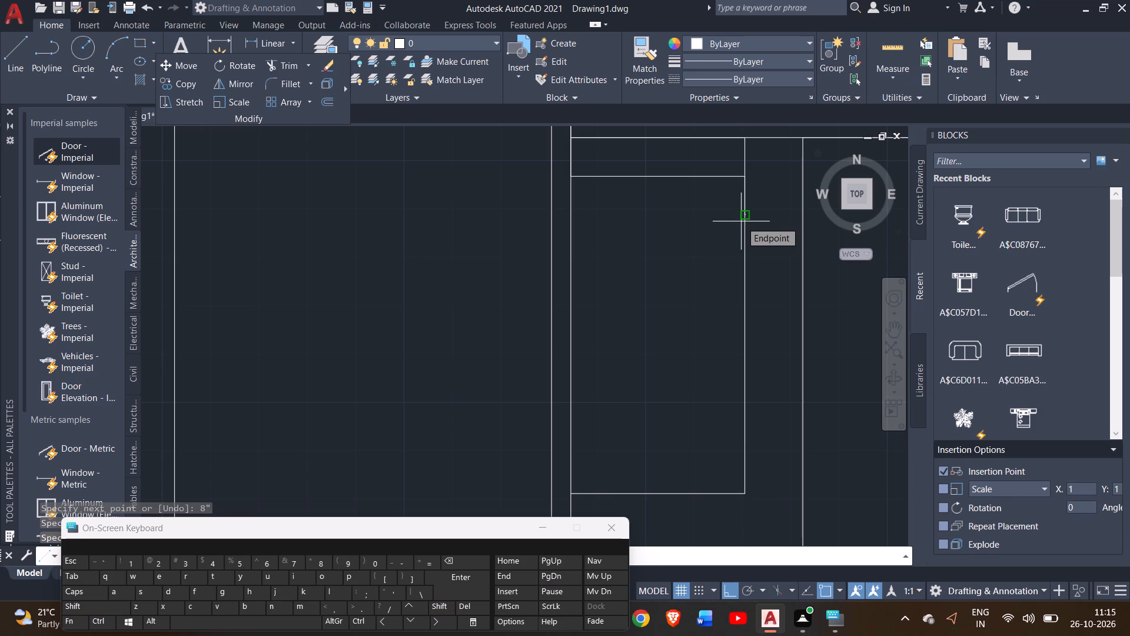
{"action": "left_click", "coordinate": [569, 217]}
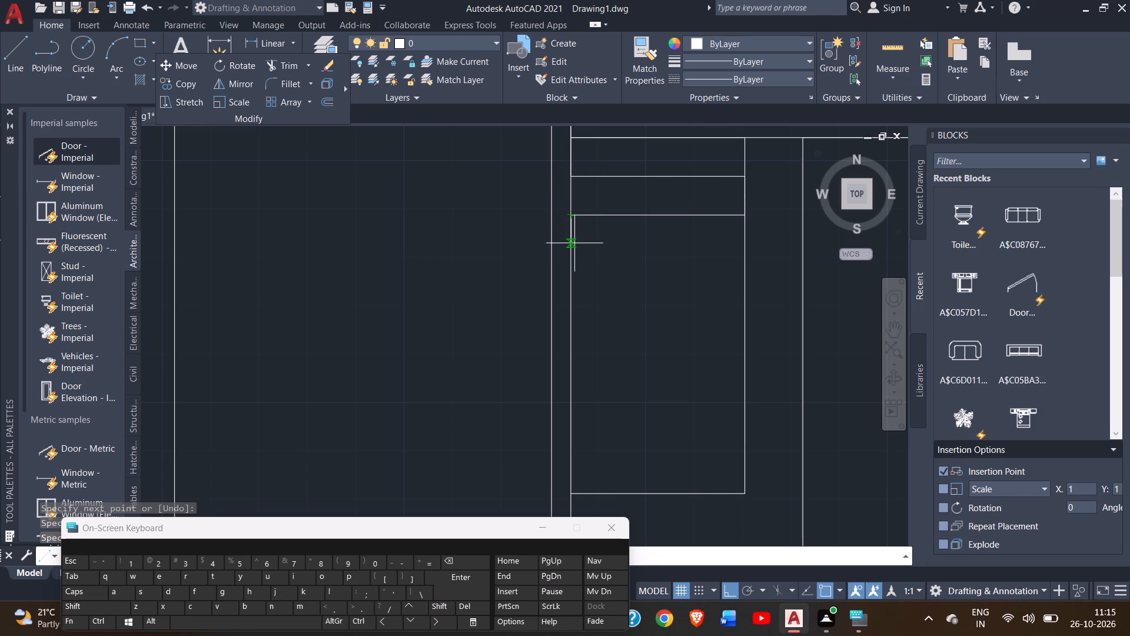
Continue the zigzag 8" south, east across the strip, another 8" south, and west to the 4" wall.
{"action": "key", "text": "8"}
{"action": "key", "text": "shift+quotedbl"}
{"action": "key", "text": "Return"}
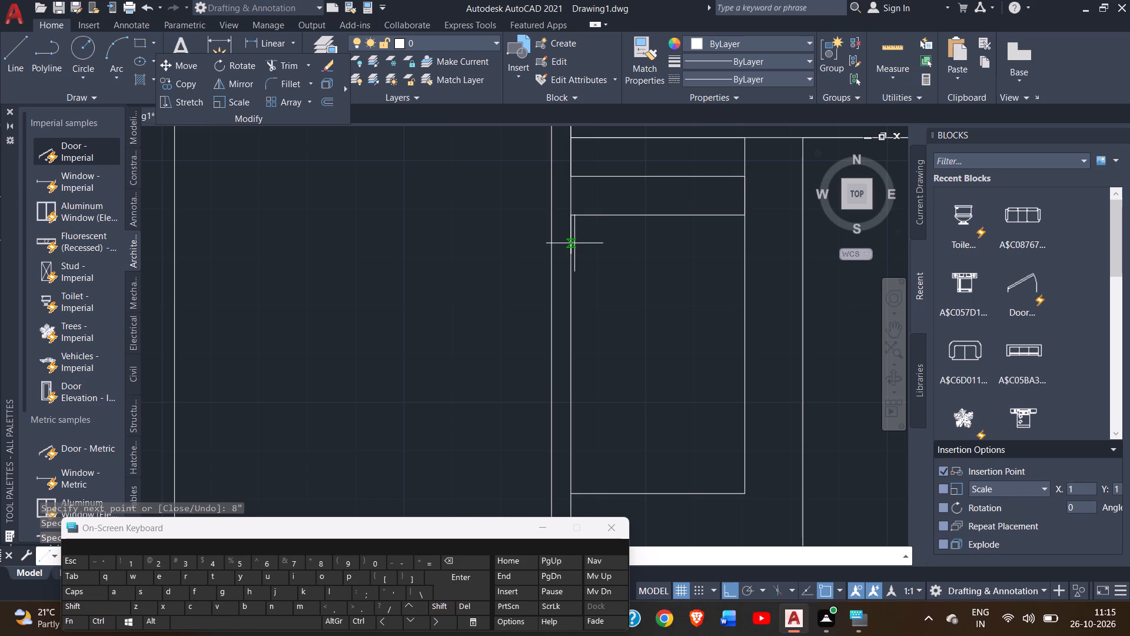
{"action": "left_click", "coordinate": [747, 253]}
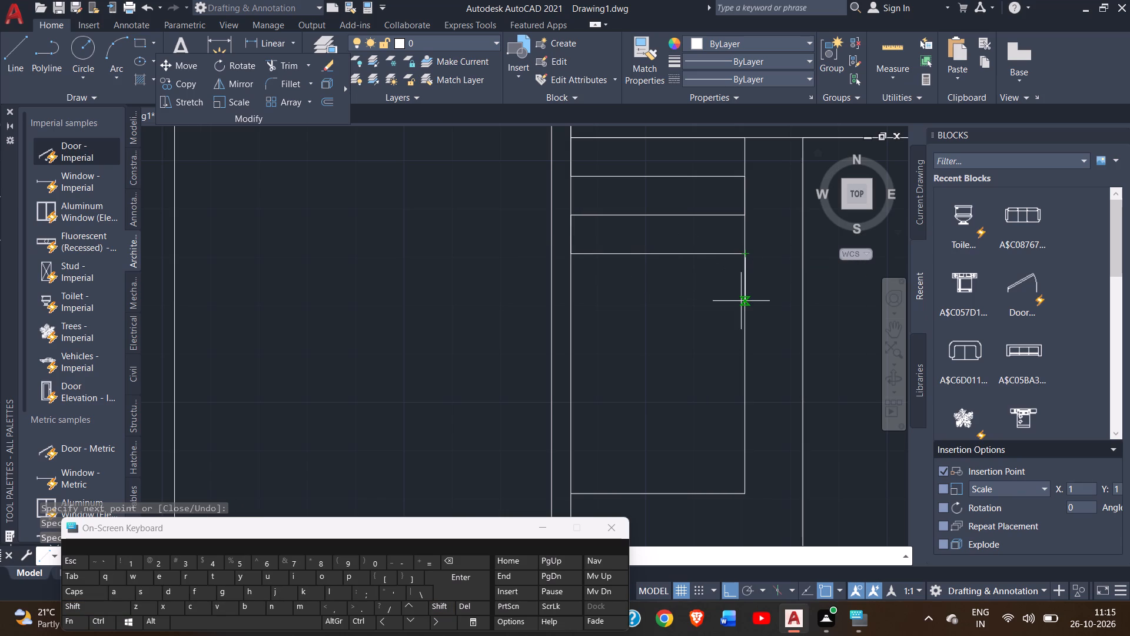
{"action": "key", "text": "8"}
{"action": "key", "text": "shift+quotedbl"}
{"action": "key", "text": "Return"}
{"action": "left_click", "coordinate": [573, 294]}
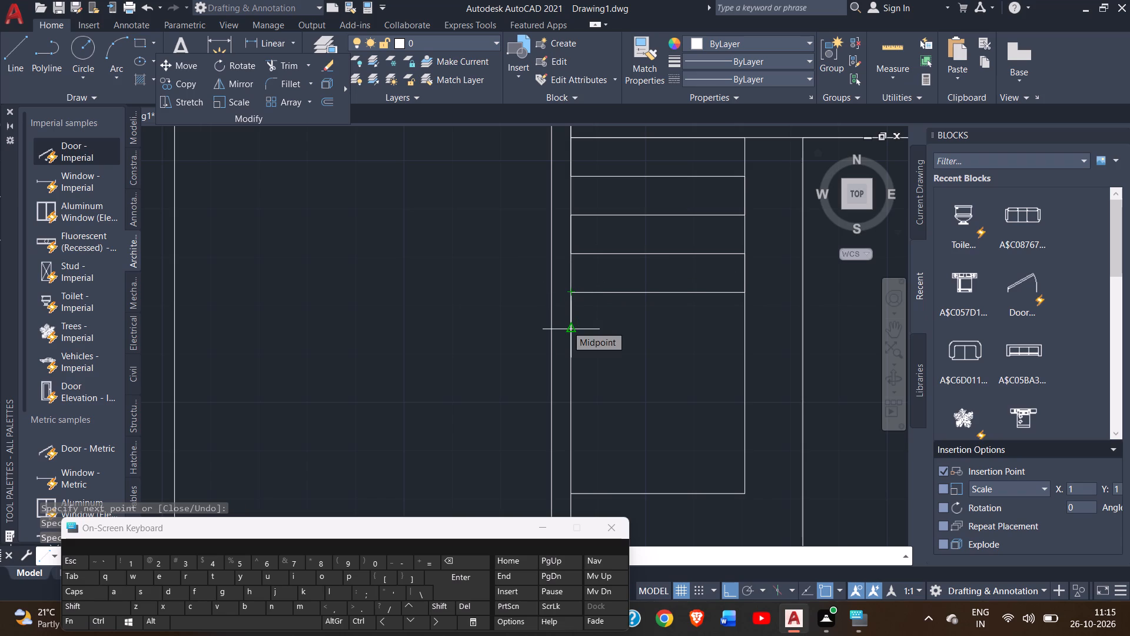
Continue the zigzag 8" south, east to the strip's east edge, another 8" south, and back west to the 4" wall.
{"action": "key", "text": "8"}
{"action": "key", "text": "shift+quotedbl"}
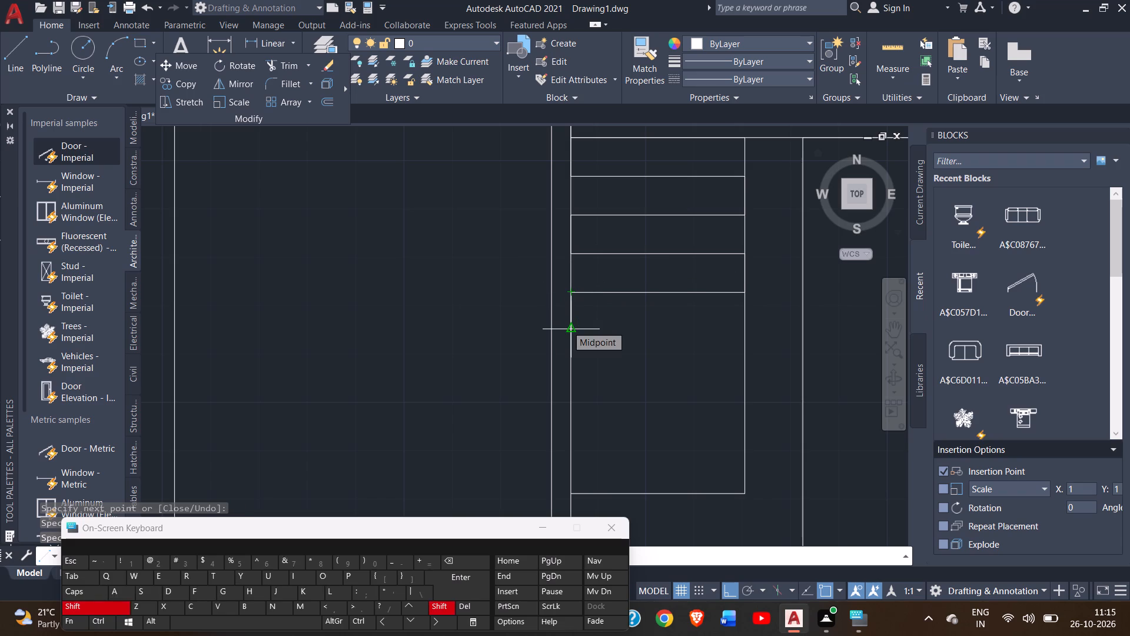
{"action": "key", "text": "Return"}
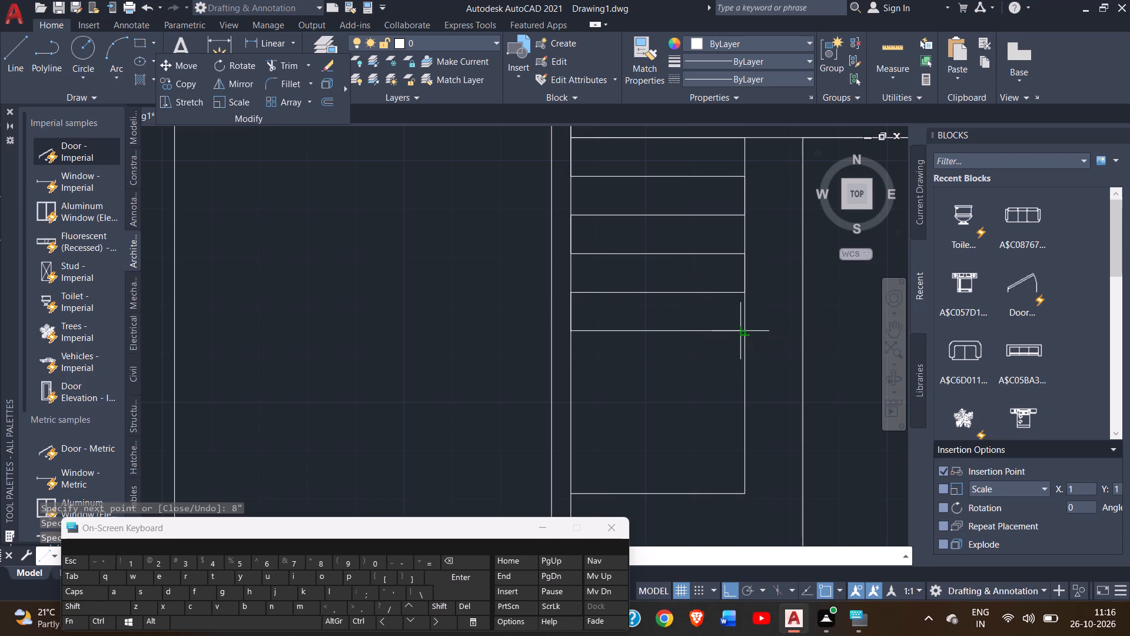
{"action": "left_click", "coordinate": [747, 334]}
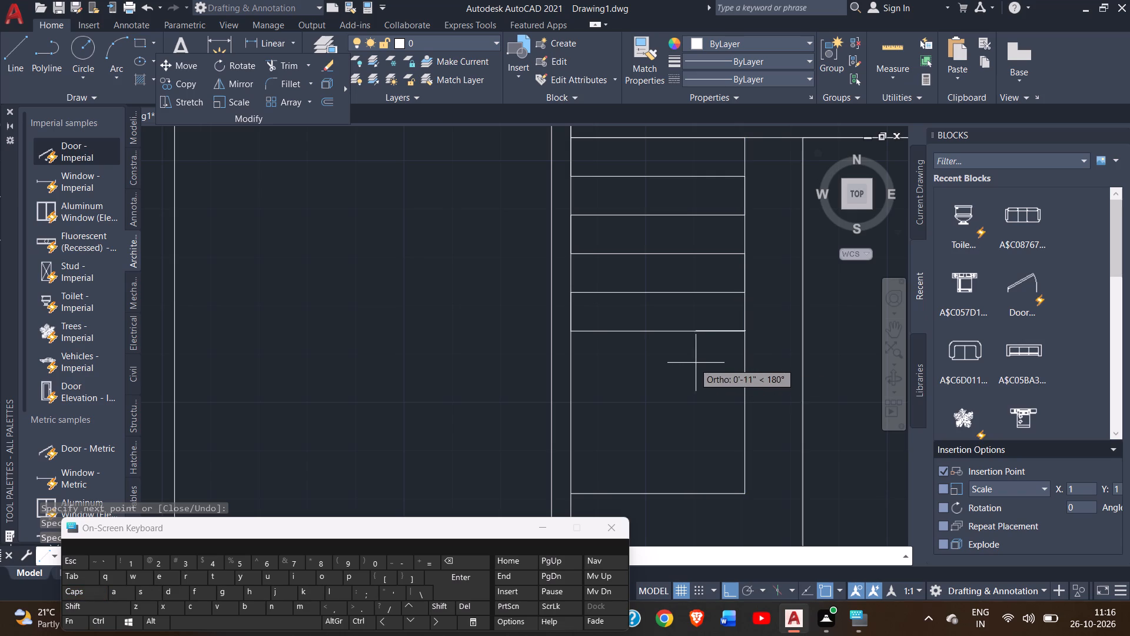
{"action": "key", "text": "8"}
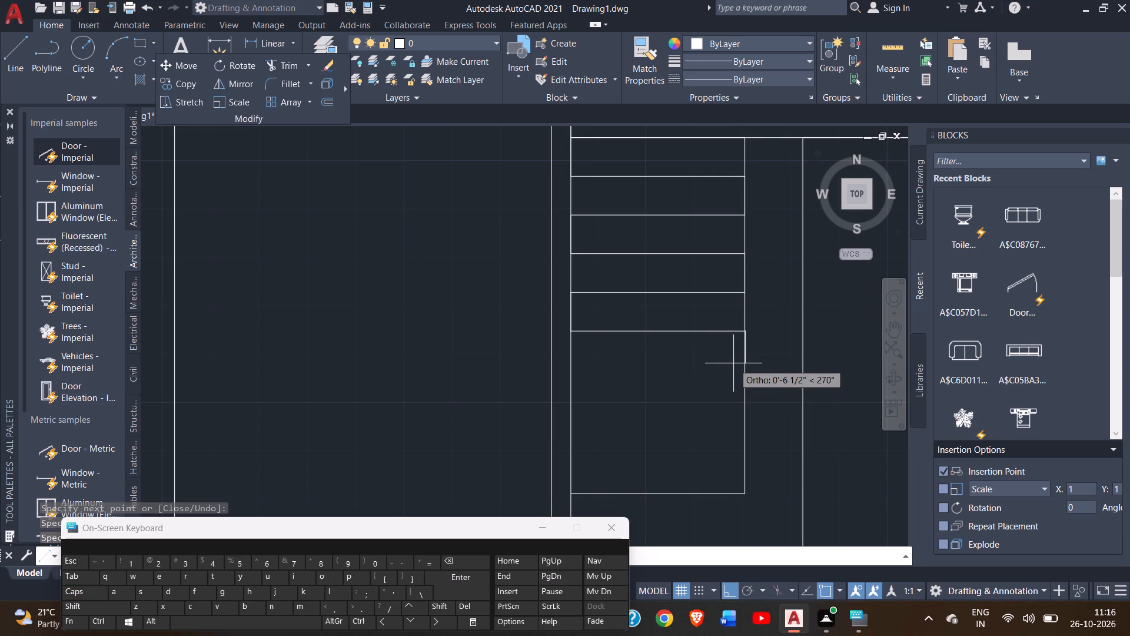
{"action": "key", "text": "shift+quotedbl"}
{"action": "key", "text": "Return"}
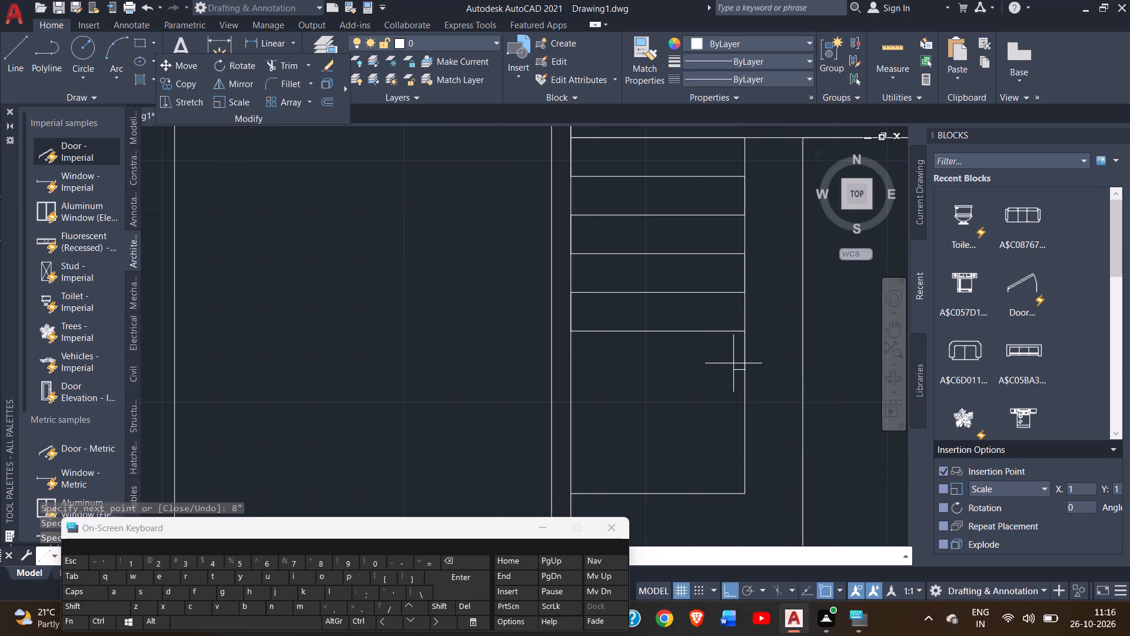
{"action": "double_click", "coordinate": [572, 371]}
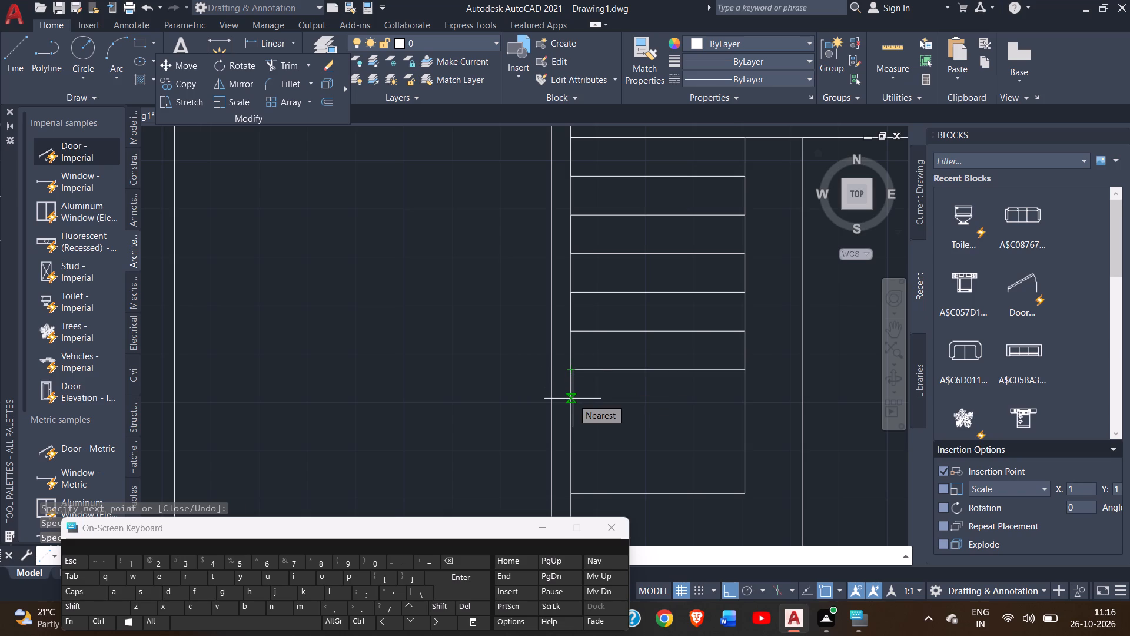
Run the zigzag 8" south, east across the strip, 8" south, and west to the 4" wall, and end the line there.
{"action": "key", "text": "8"}
{"action": "key", "text": "shift+quotedbl"}
{"action": "key", "text": "Return"}
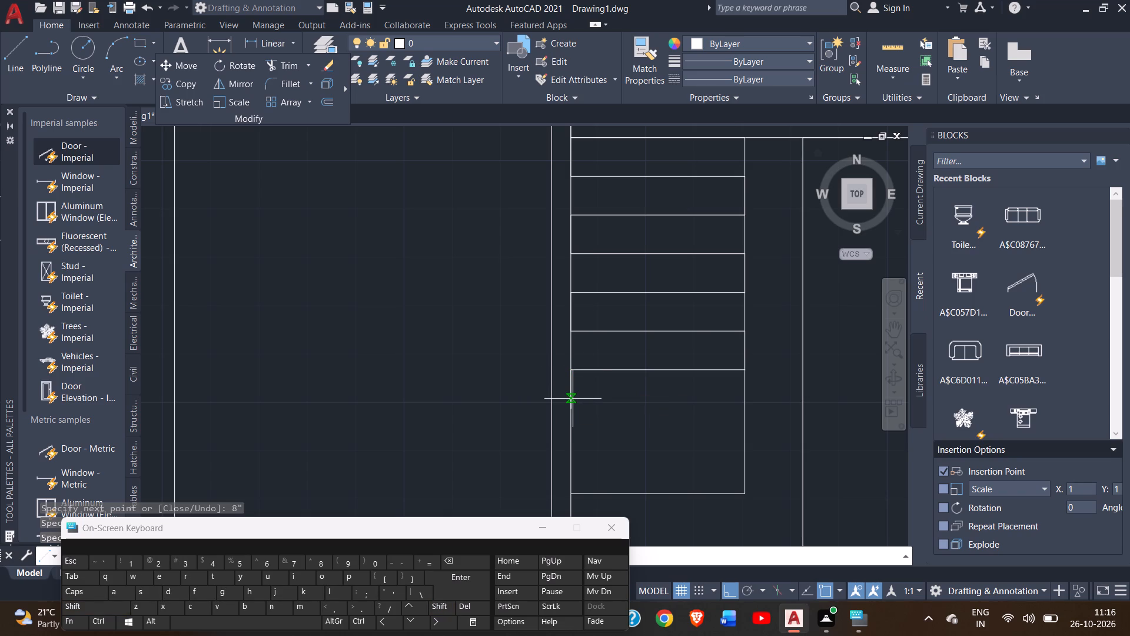
{"action": "left_click", "coordinate": [747, 412]}
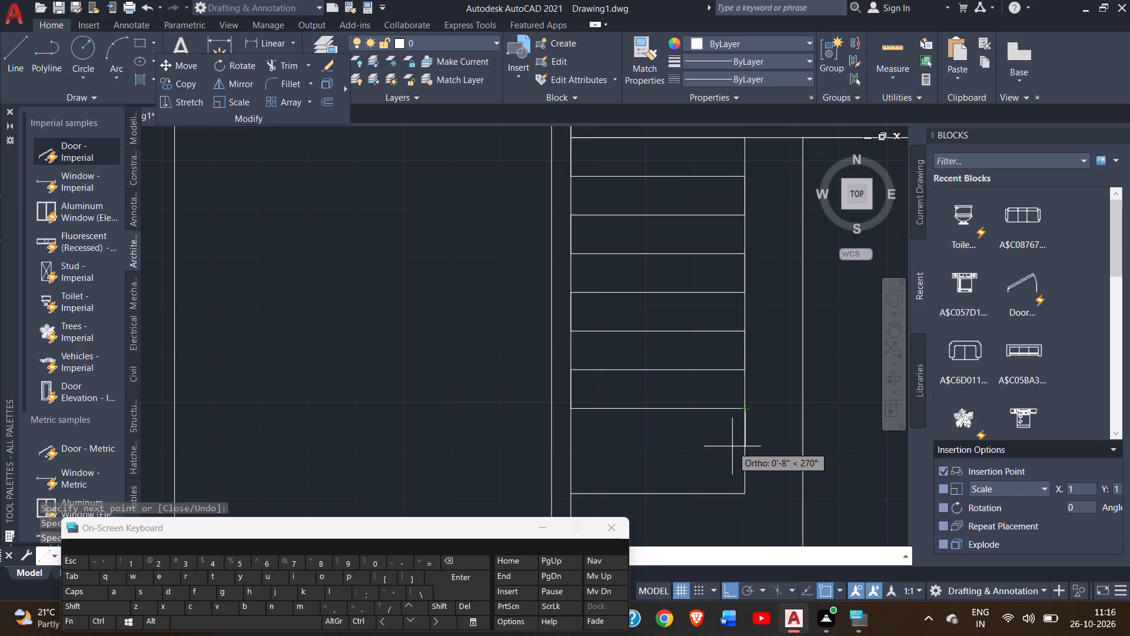
{"action": "key", "text": "8"}
{"action": "key", "text": "shift+quotedbl"}
{"action": "key", "text": "Return"}
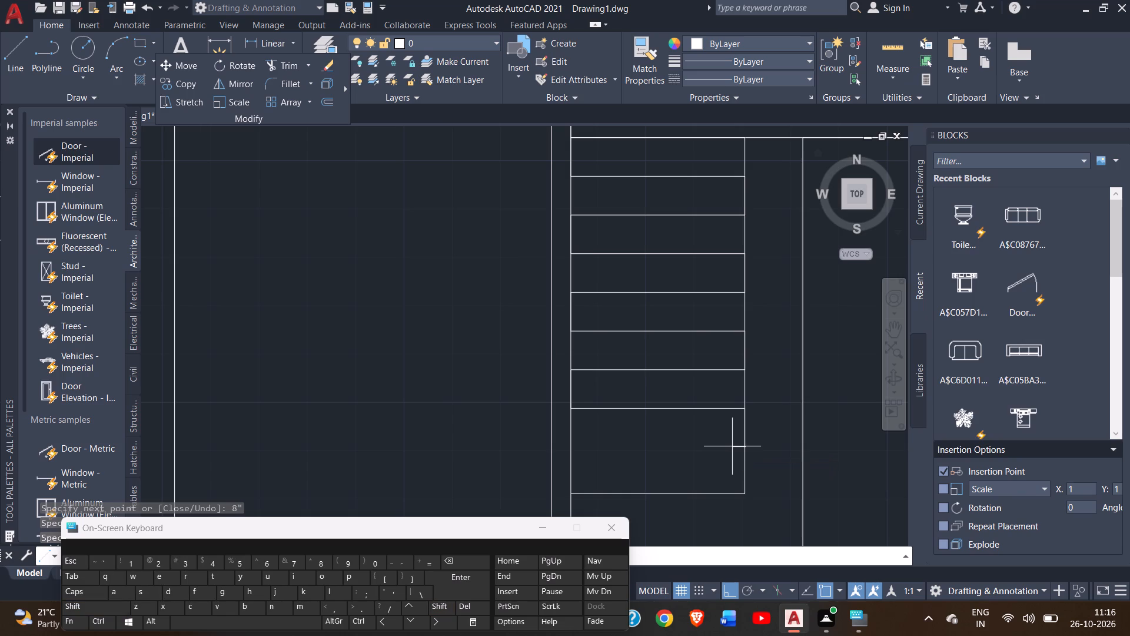
{"action": "left_click", "coordinate": [573, 445]}
{"action": "right_click", "coordinate": [616, 466]}
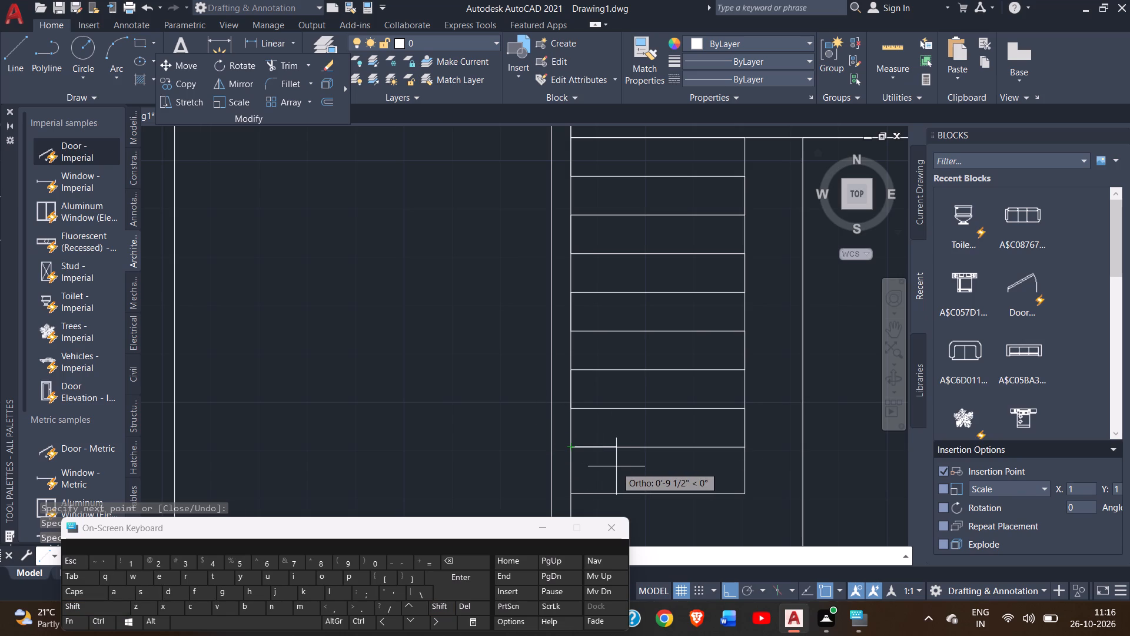
{"action": "left_click", "coordinate": [670, 305]}
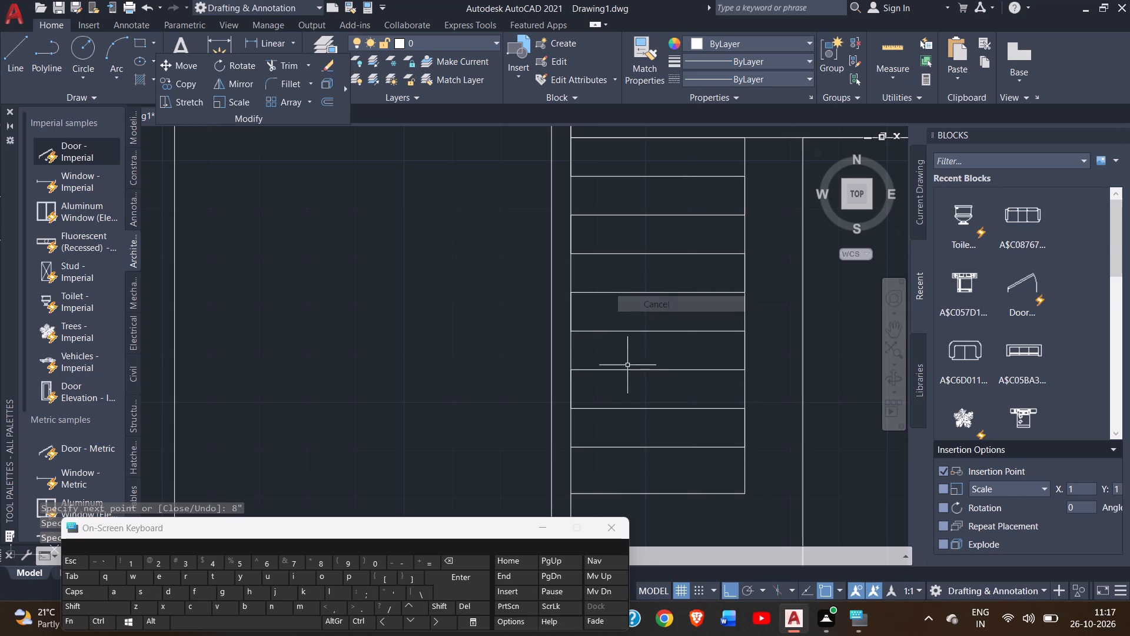
Draw a line from the first divider's east end across the gap to the eastern strip's west edge and on to its east edge.
{"action": "scroll", "coordinate": [618, 376], "scroll_direction": "down", "scroll_amount": 2}
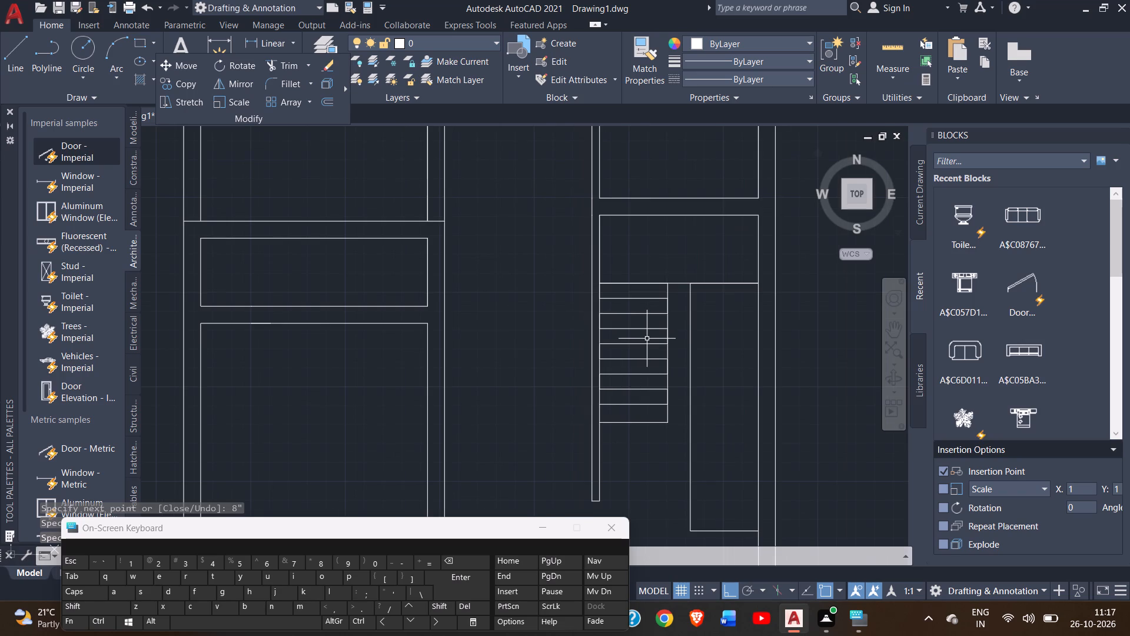
{"action": "double_click", "coordinate": [11, 64]}
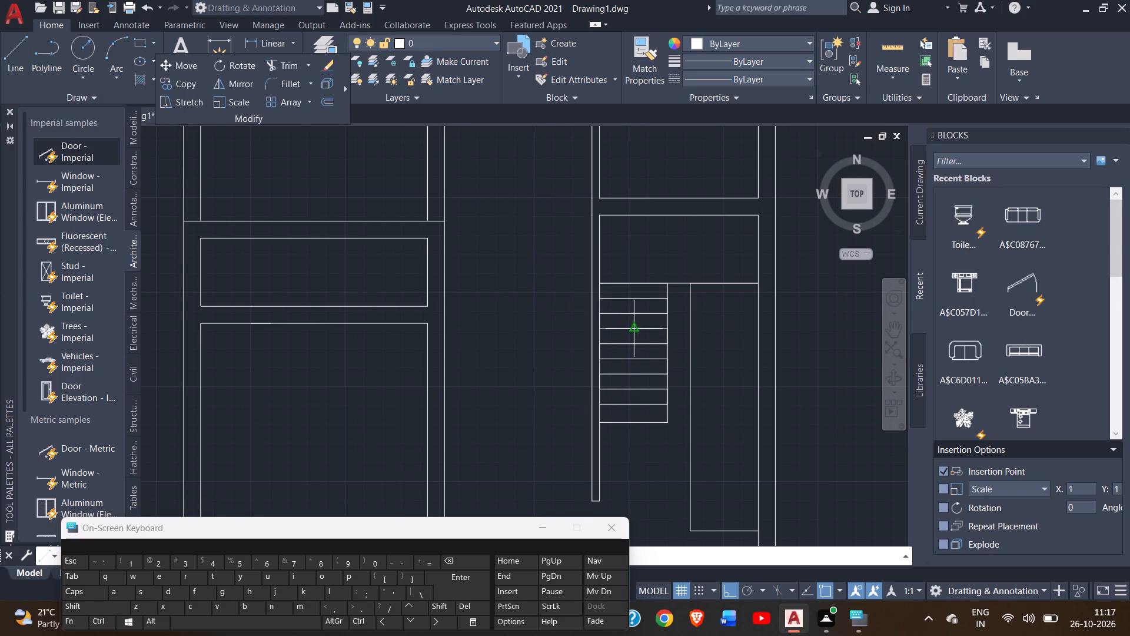
{"action": "scroll", "coordinate": [680, 340], "scroll_direction": "up", "scroll_amount": 1}
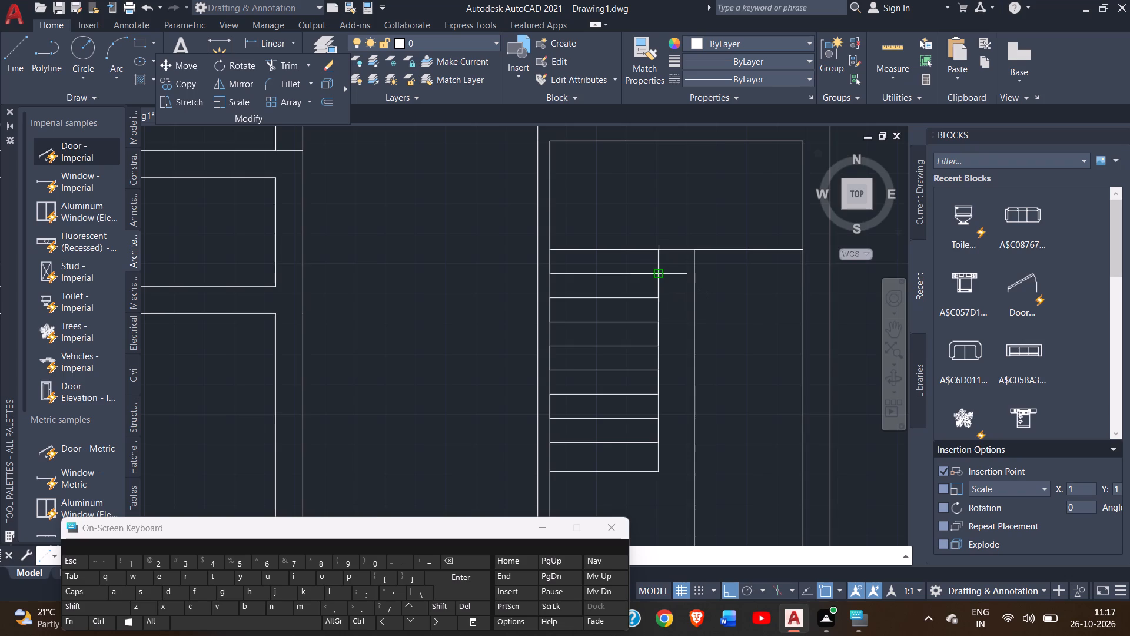
{"action": "double_click", "coordinate": [655, 270]}
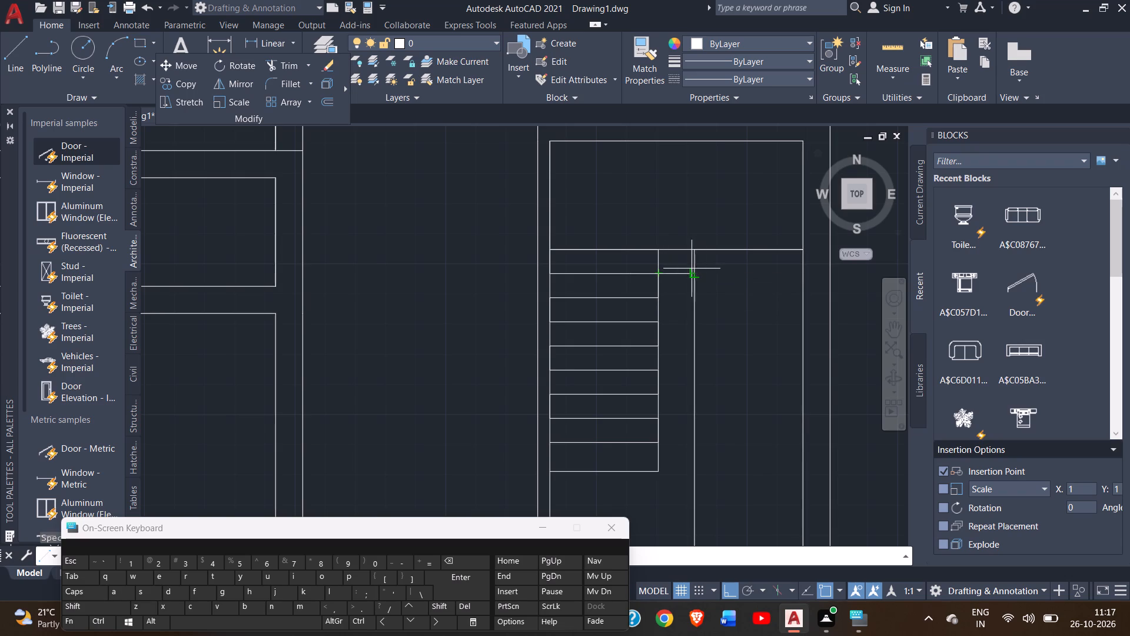
{"action": "double_click", "coordinate": [691, 270]}
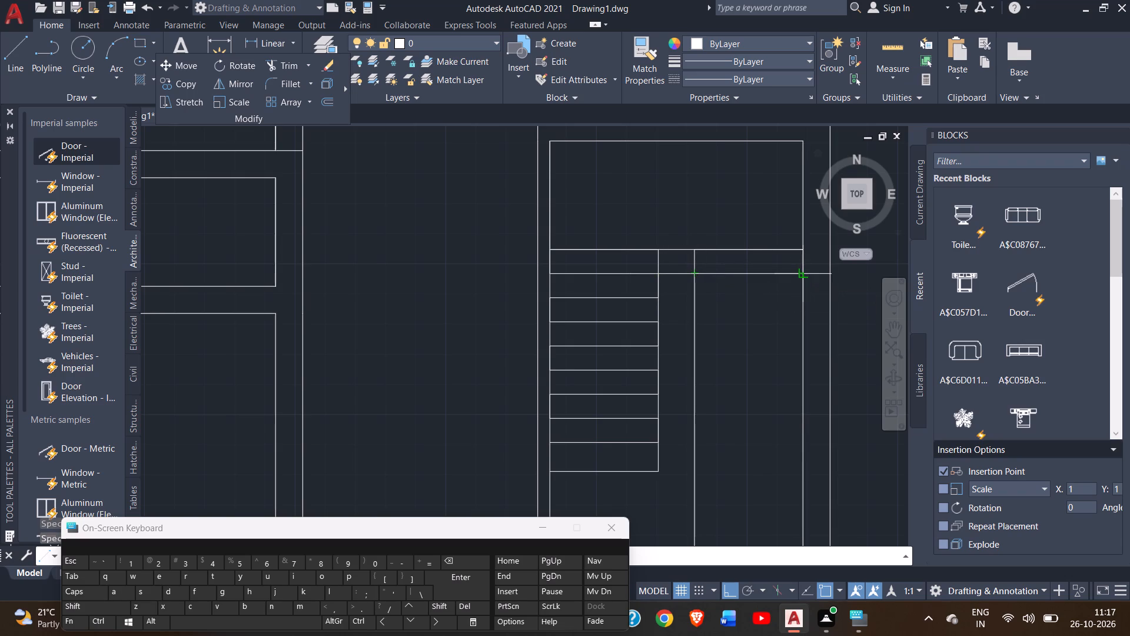
{"action": "left_click", "coordinate": [797, 271]}
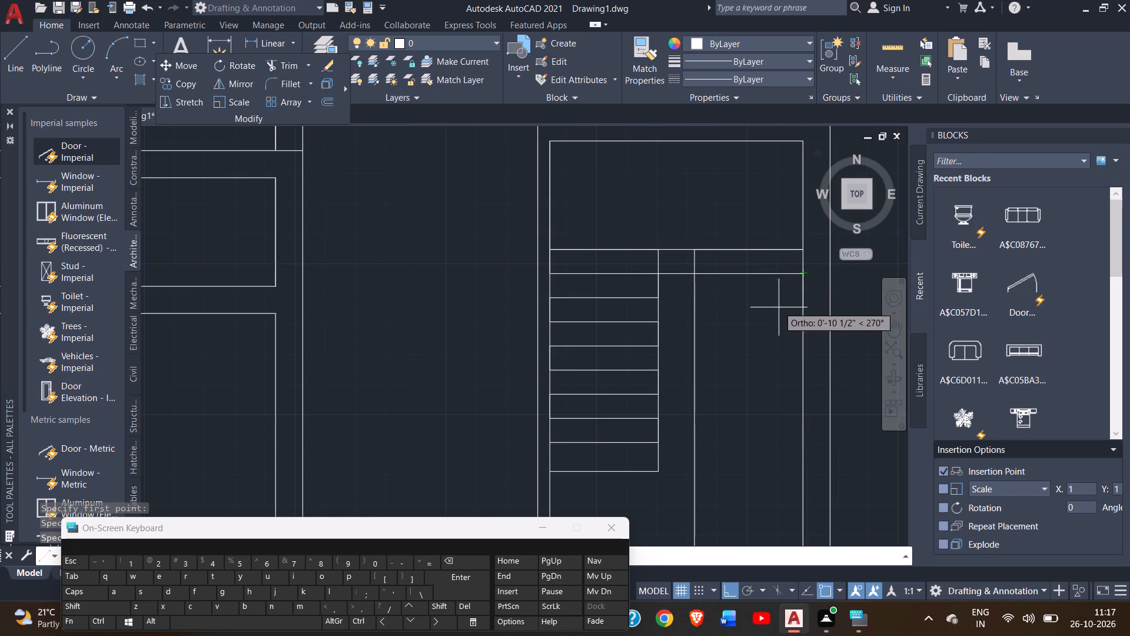
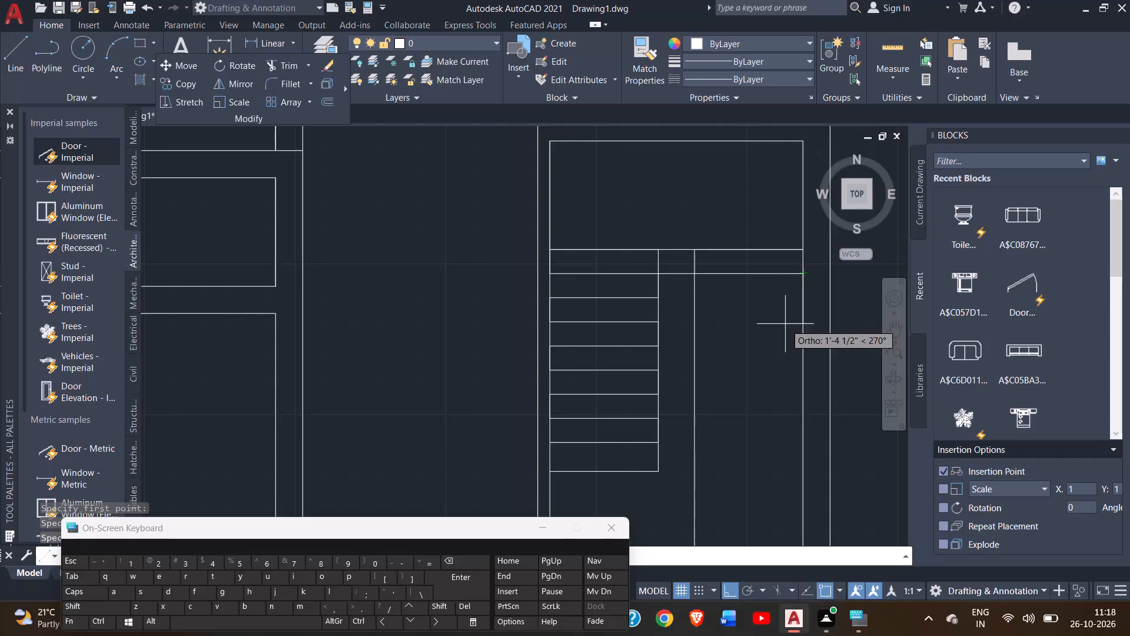
Zigzag down the eastern strip: 8" south, west to its west edge, another 8" south, and east to its east edge.
{"action": "key", "text": "shift+quotedbl"}
{"action": "key", "text": "Return"}
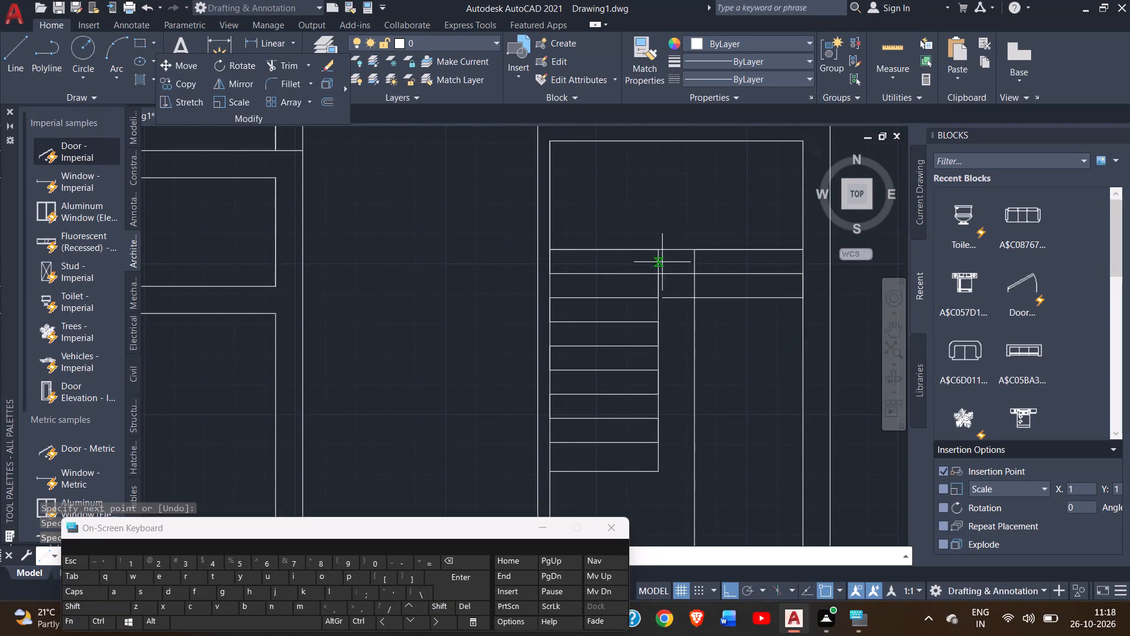
{"action": "scroll", "coordinate": [696, 300], "scroll_direction": "up", "scroll_amount": 2}
{"action": "left_click", "coordinate": [689, 289]}
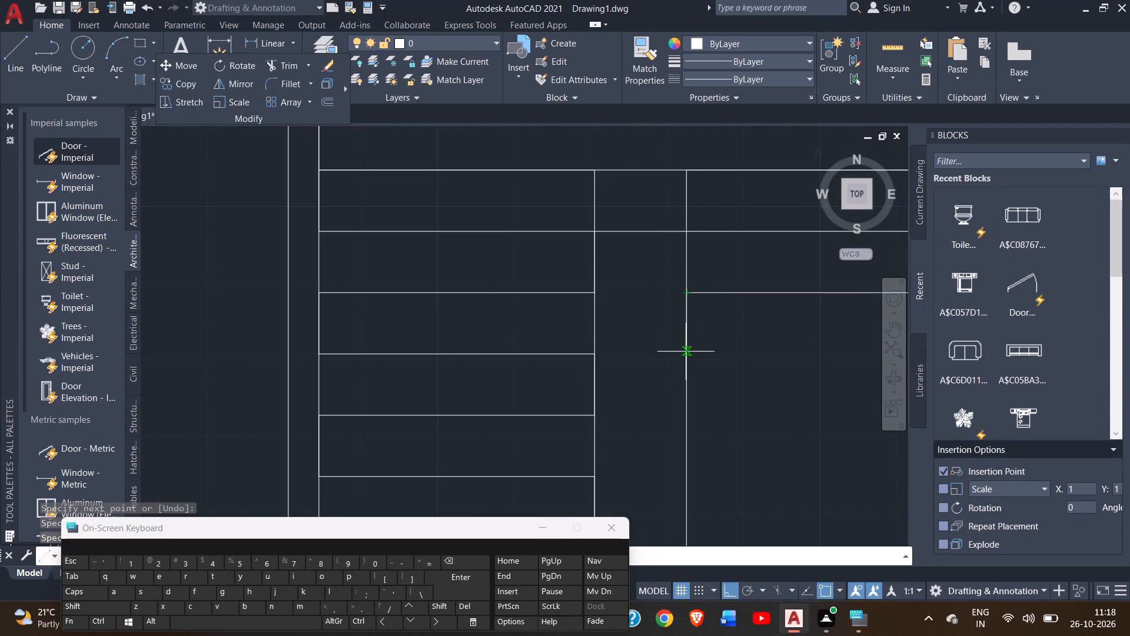
{"action": "key", "text": "8"}
{"action": "key", "text": "shift+quotedbl"}
{"action": "key", "text": "Return"}
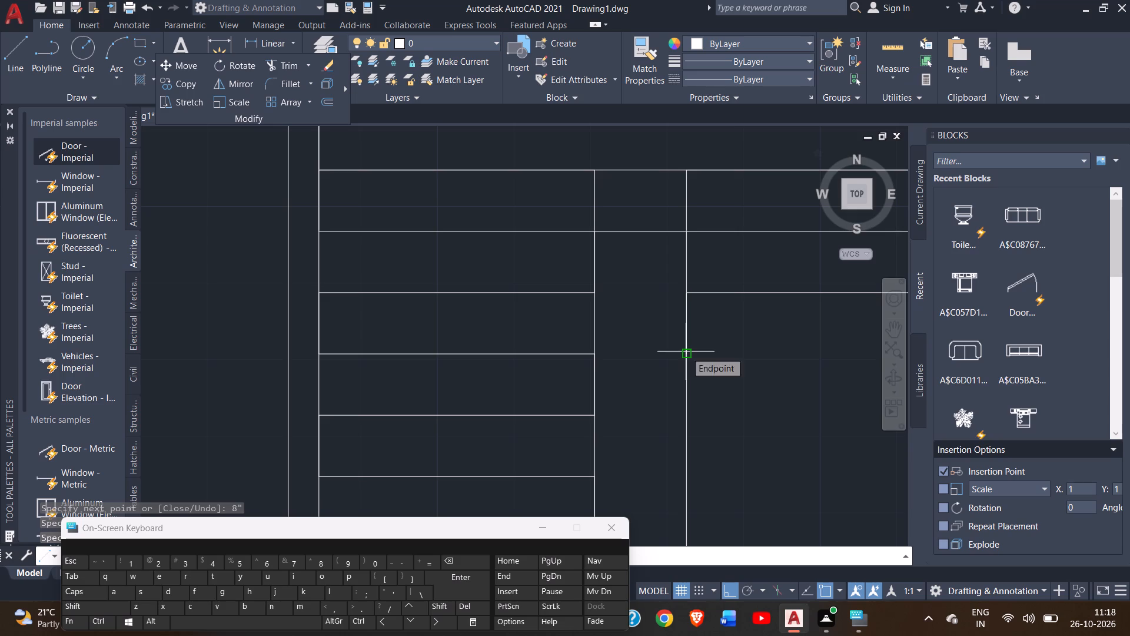
{"action": "scroll", "coordinate": [840, 357], "scroll_direction": "down", "scroll_amount": 1}
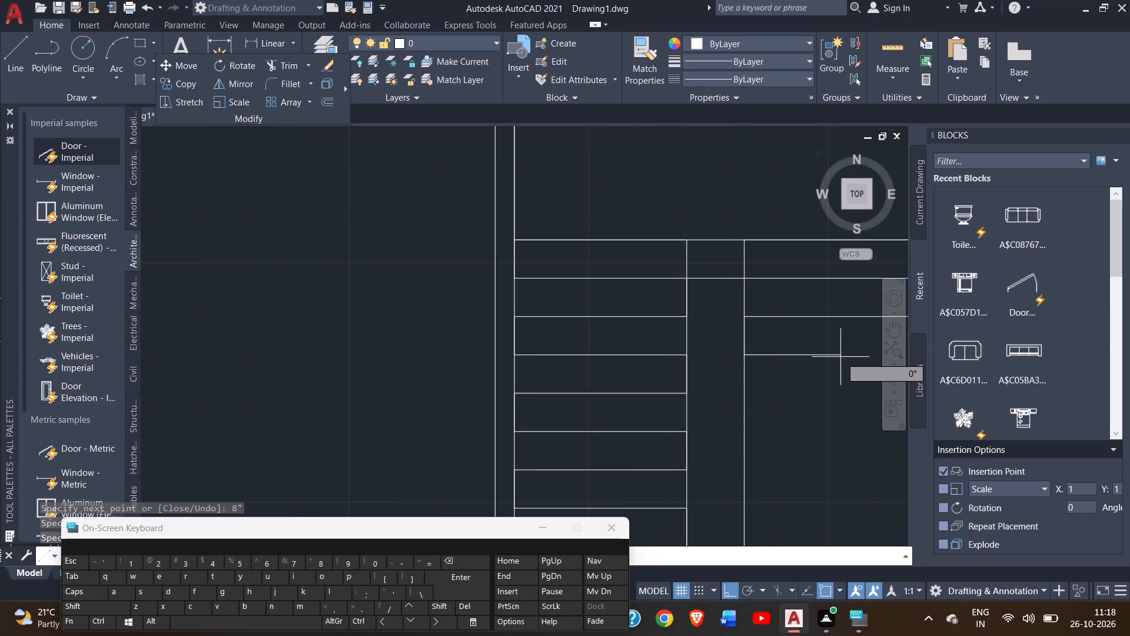
{"action": "scroll", "coordinate": [840, 353], "scroll_direction": "down", "scroll_amount": 1}
{"action": "middle_click_drag", "start_coordinate": [838, 351], "coordinate": [677, 263]}
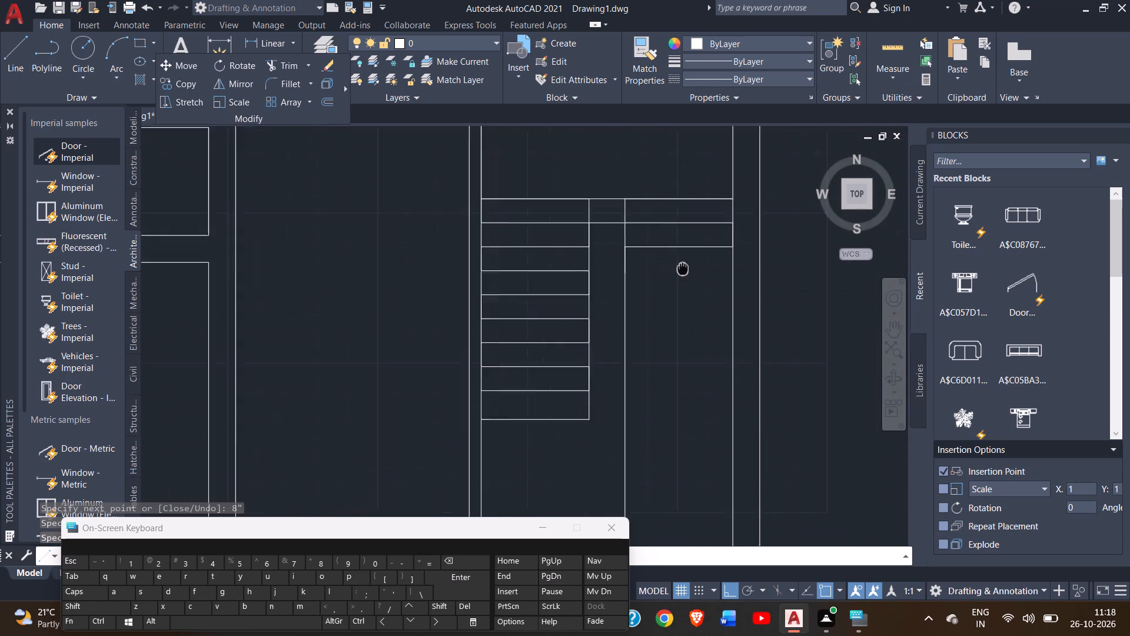
{"action": "middle_click_drag", "start_coordinate": [677, 263], "coordinate": [643, 236]}
{"action": "left_click", "coordinate": [696, 238]}
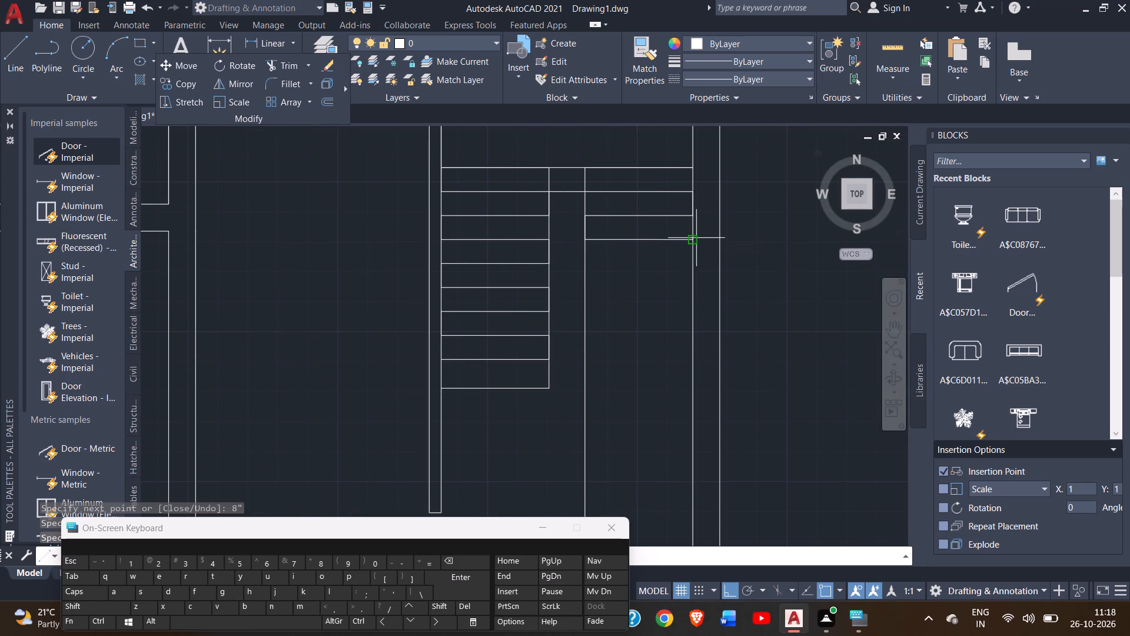
Continue the eastern strip's zigzag 8" south, west across the strip, another 8" south, and back to its east edge.
{"action": "key", "text": "8"}
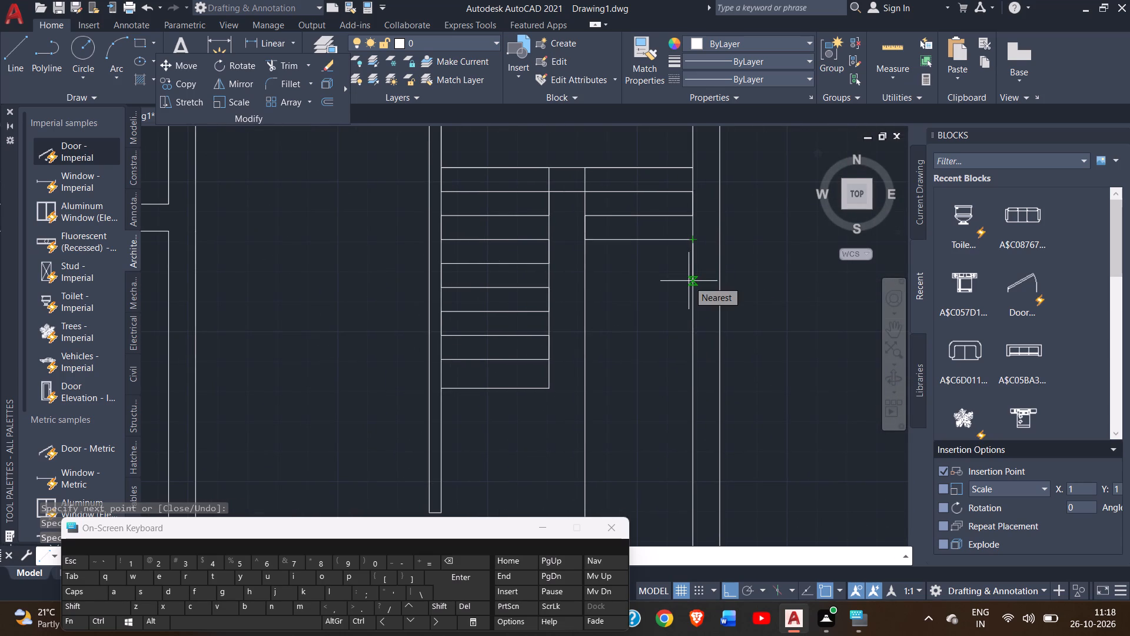
{"action": "key", "text": "shift+quotedbl"}
{"action": "key", "text": "Return"}
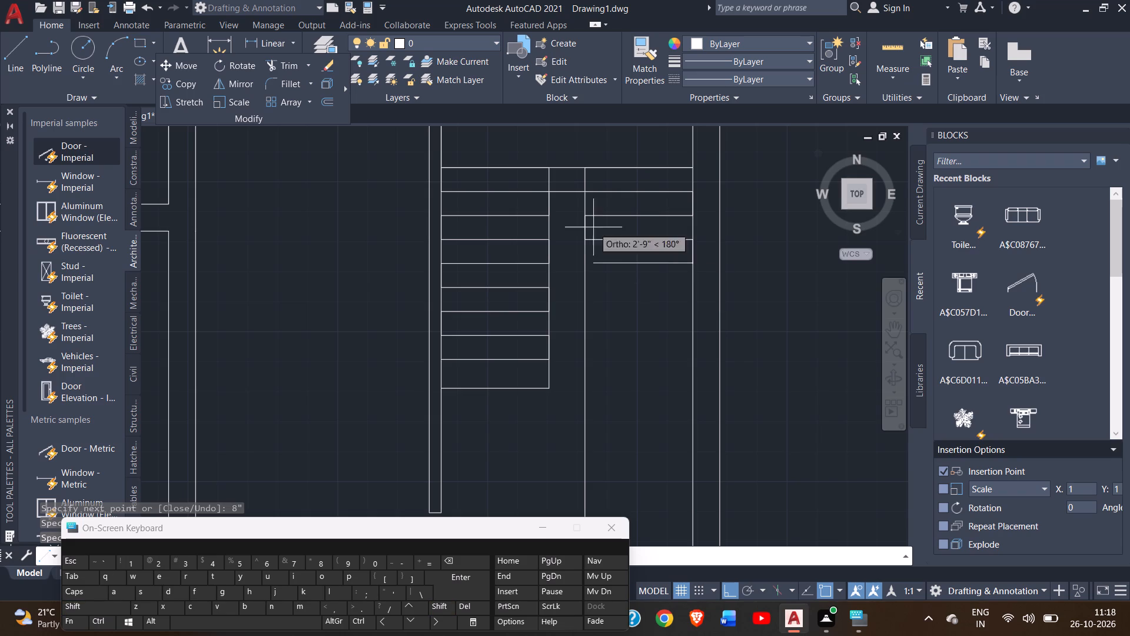
{"action": "scroll", "coordinate": [589, 266], "scroll_direction": "up", "scroll_amount": 2}
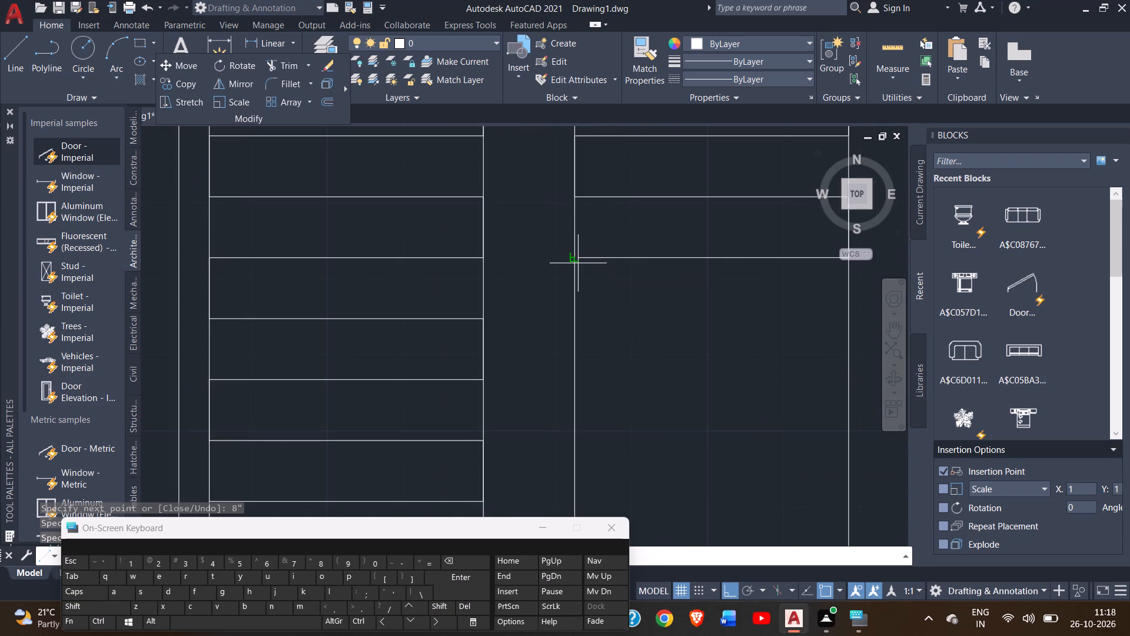
{"action": "left_click", "coordinate": [574, 261]}
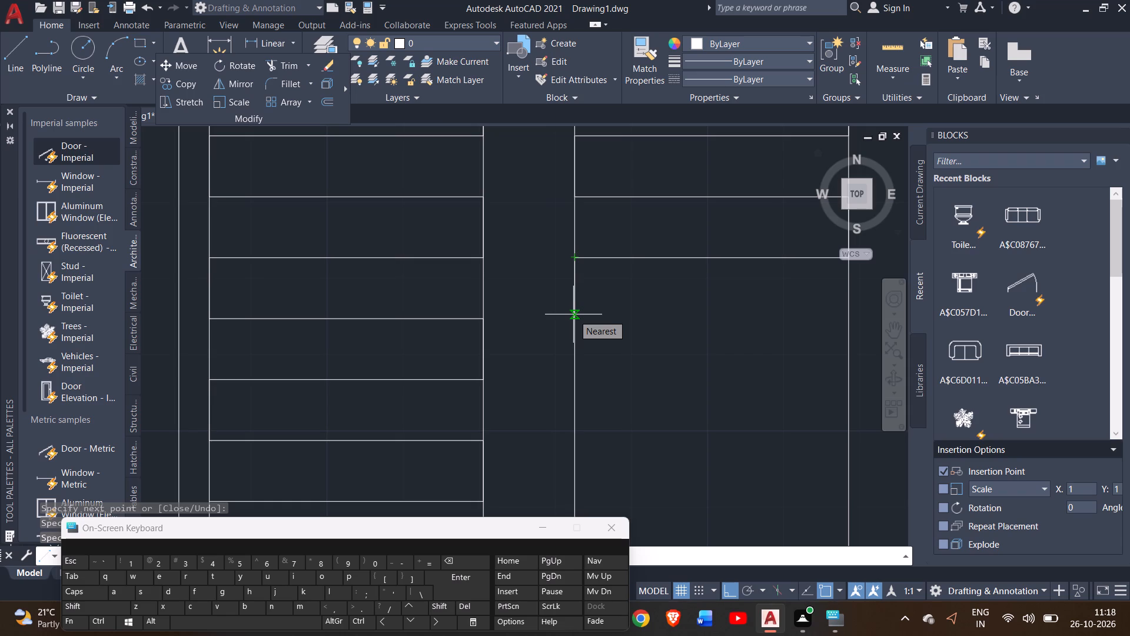
{"action": "key", "text": "8"}
{"action": "key", "text": "shift+quotedbl"}
{"action": "key", "text": "Return"}
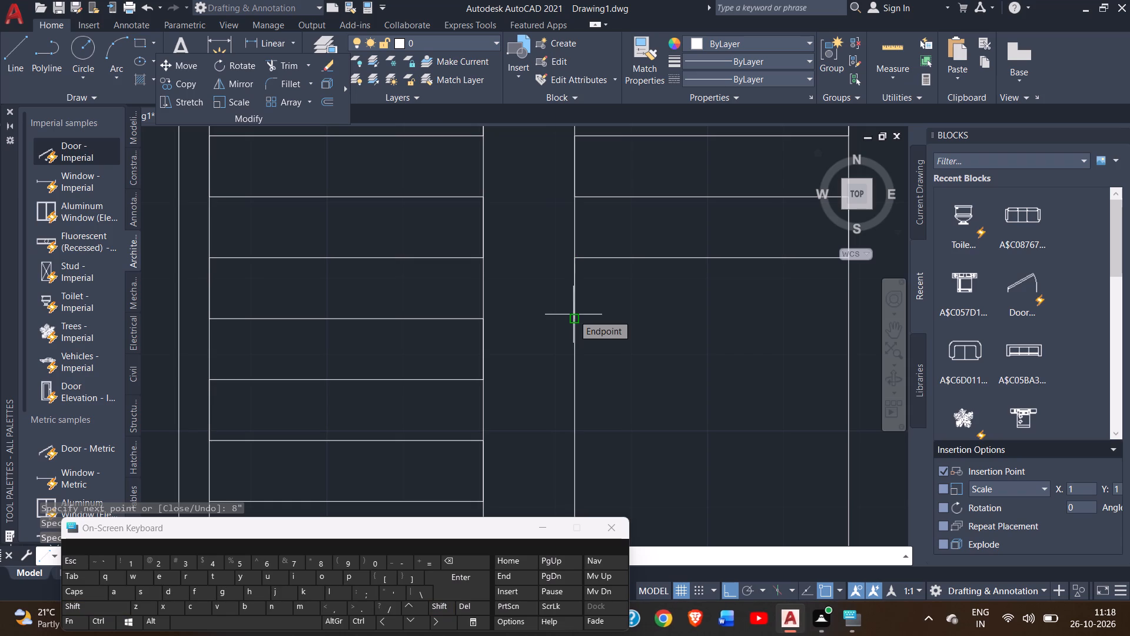
{"action": "left_click", "coordinate": [849, 317]}
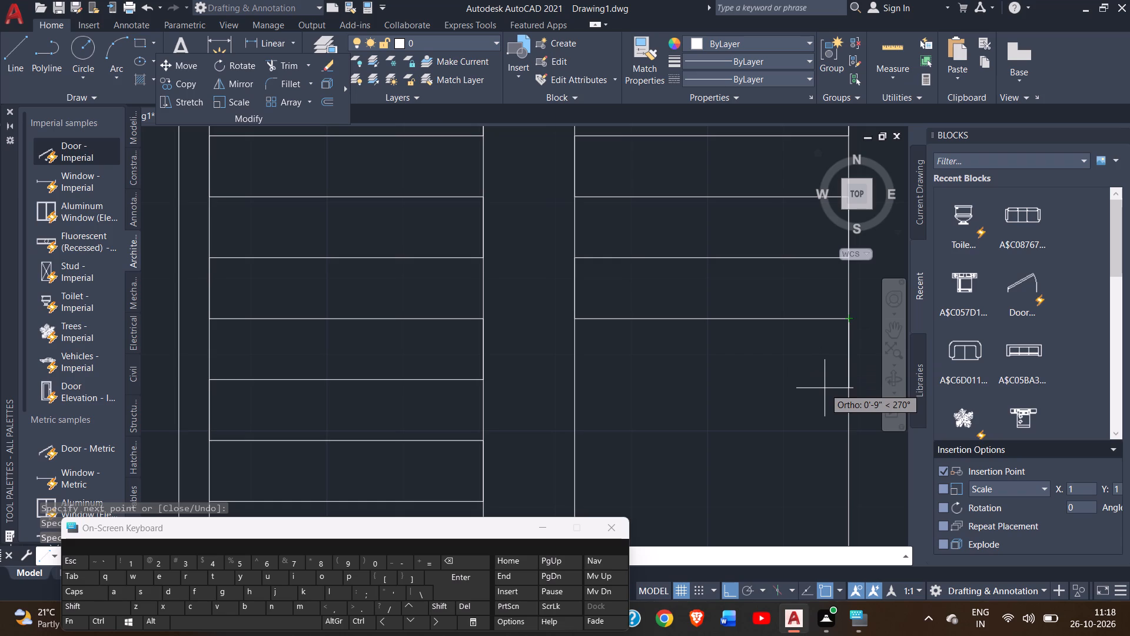
Continue the zigzag 8" south, west to the strip's west edge, 8" south, and east exactly to the strip's east edge.
{"action": "key", "text": "8"}
{"action": "key", "text": "shift+quotedbl"}
{"action": "key", "text": "Return"}
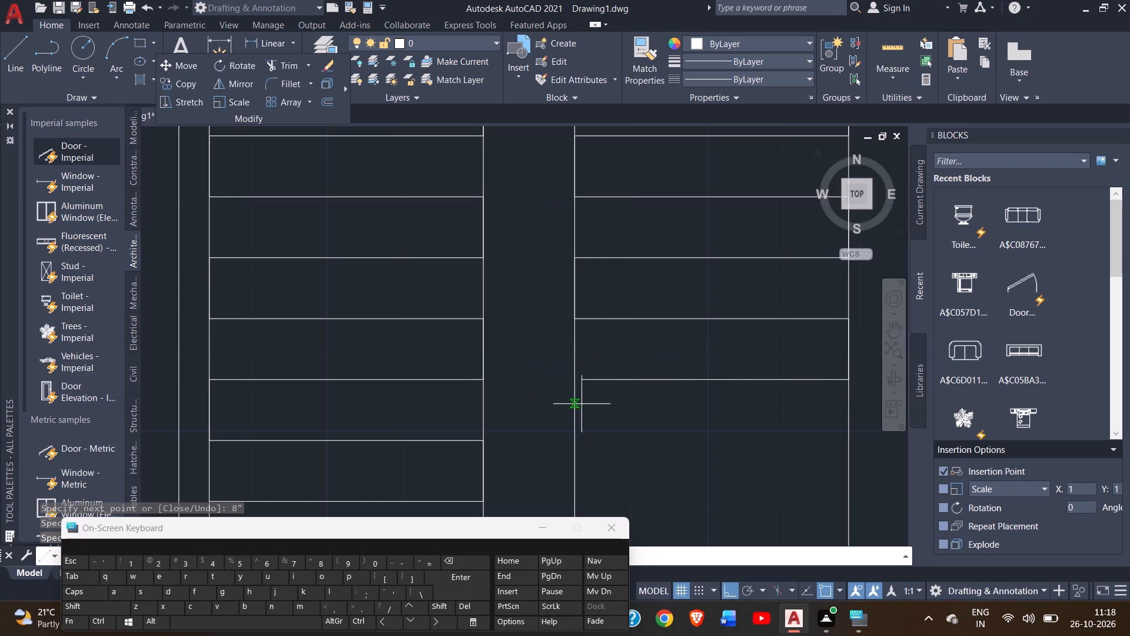
{"action": "left_click", "coordinate": [577, 383]}
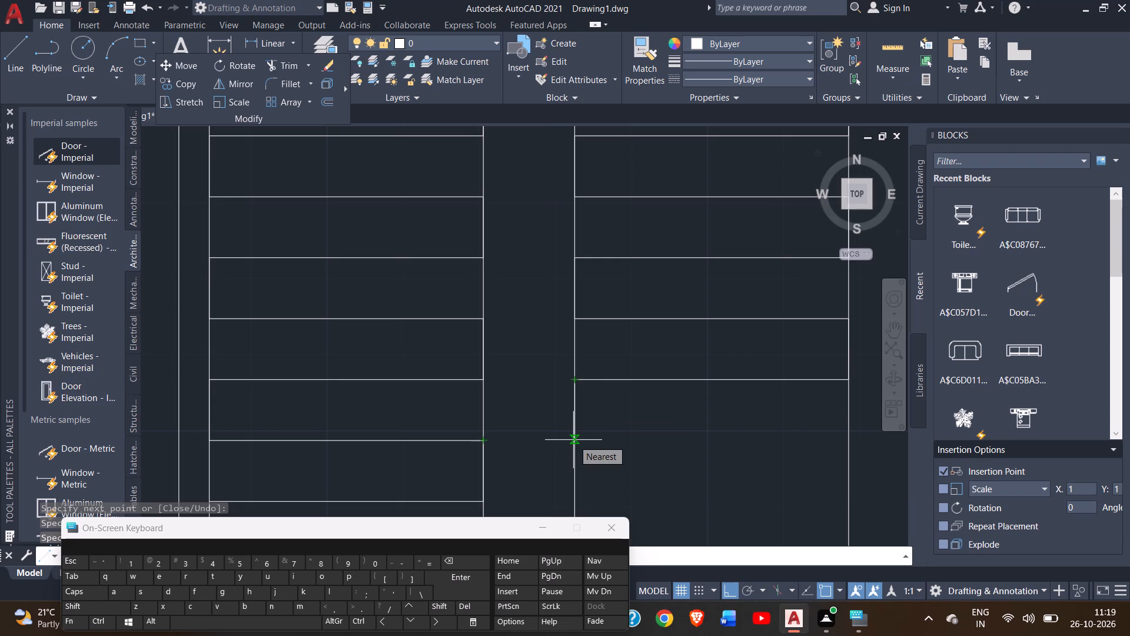
{"action": "key", "text": "8"}
{"action": "key", "text": "shift+quotedbl"}
{"action": "key", "text": "Return"}
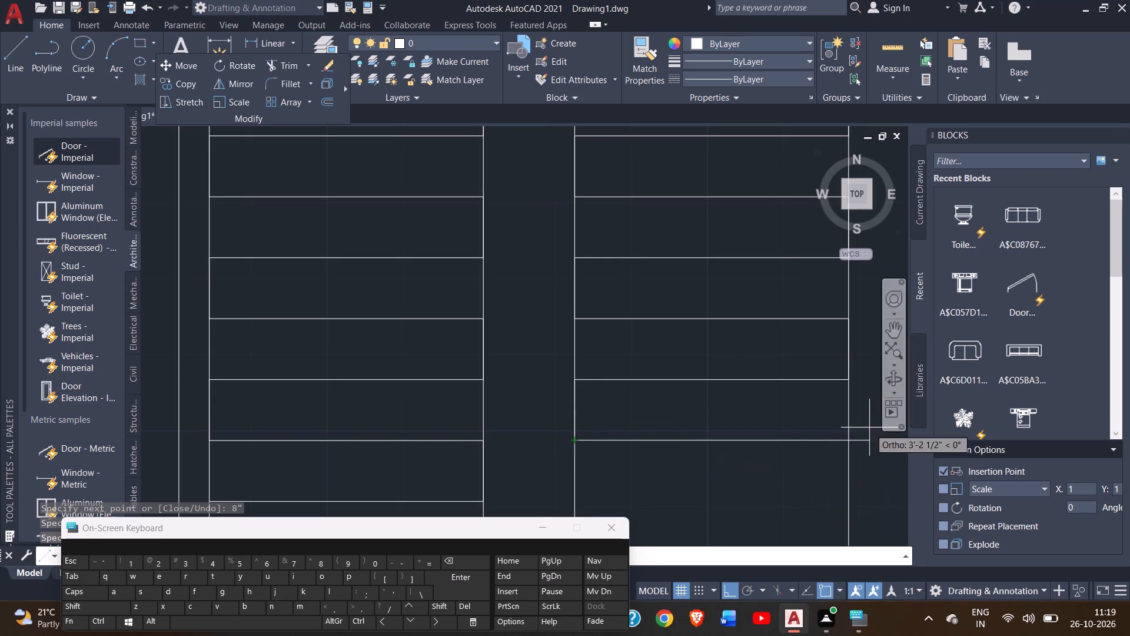
{"action": "left_click", "coordinate": [856, 443]}
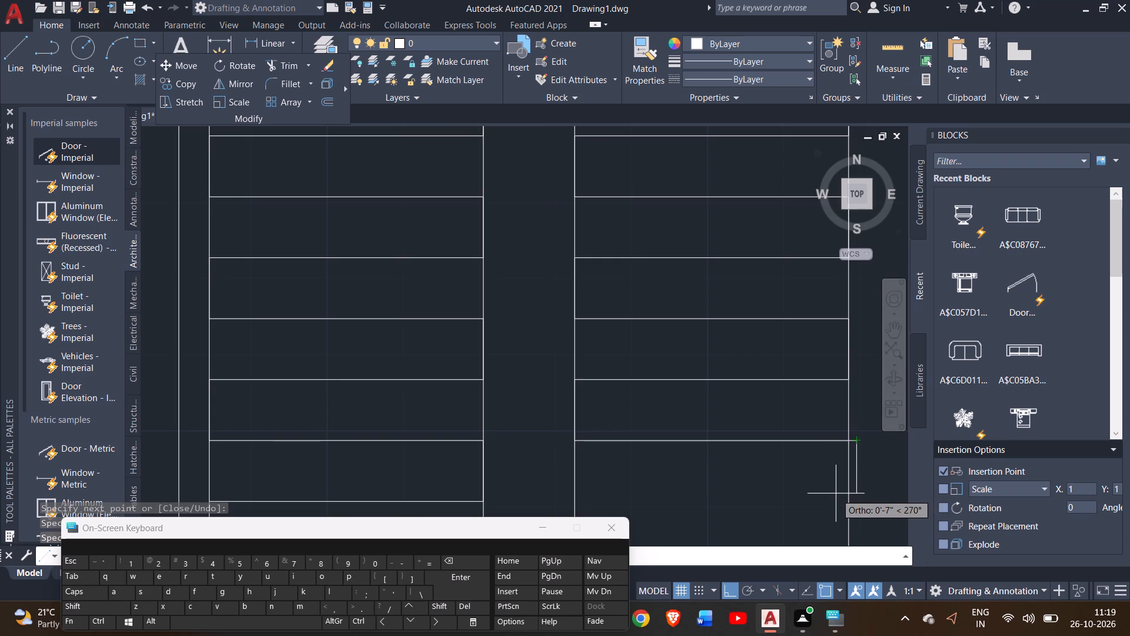
{"action": "key", "text": "ctrl+z"}
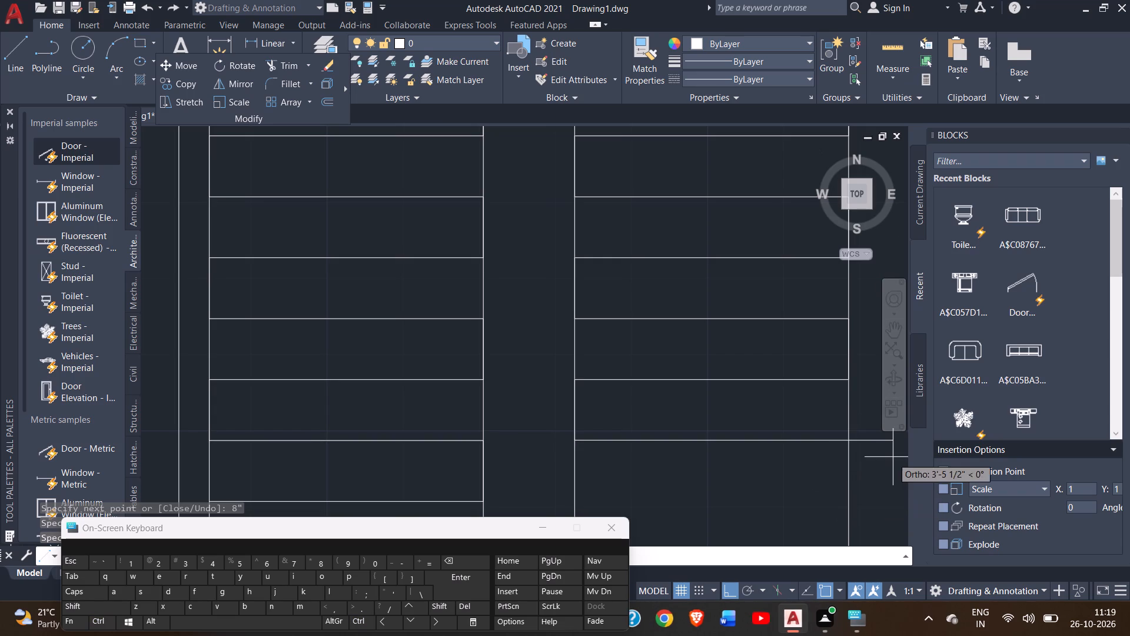
{"action": "double_click", "coordinate": [852, 443]}
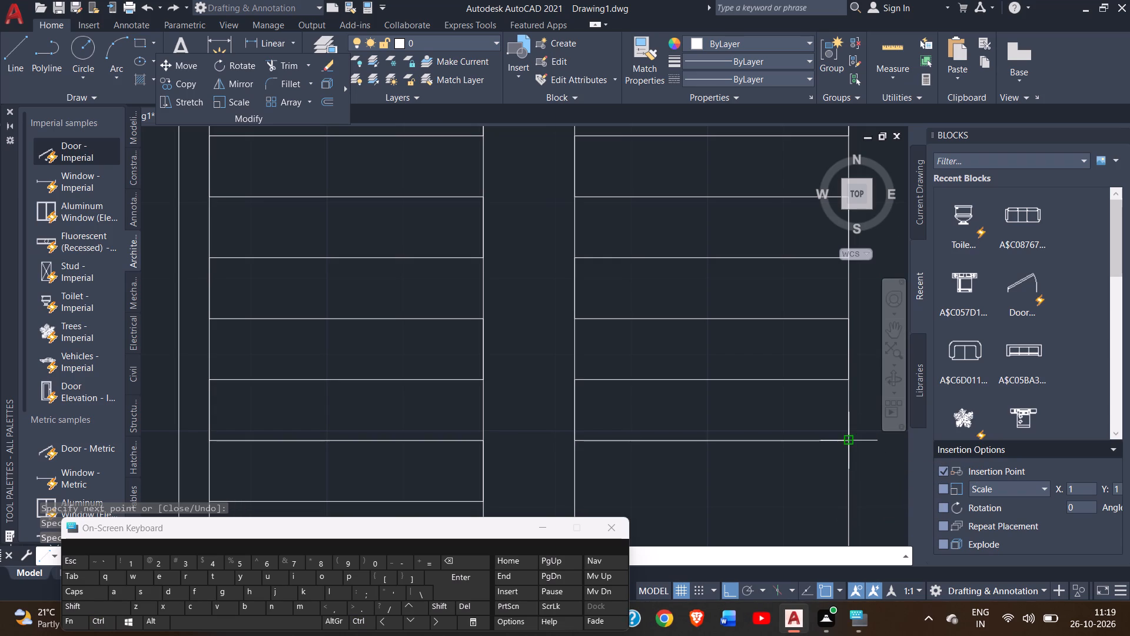
Continue the zigzag 8" south along the east edge and west across the strip to its west edge.
{"action": "scroll", "coordinate": [835, 497], "scroll_direction": "down", "scroll_amount": 1}
{"action": "middle_click_drag", "start_coordinate": [835, 494], "coordinate": [770, 260]}
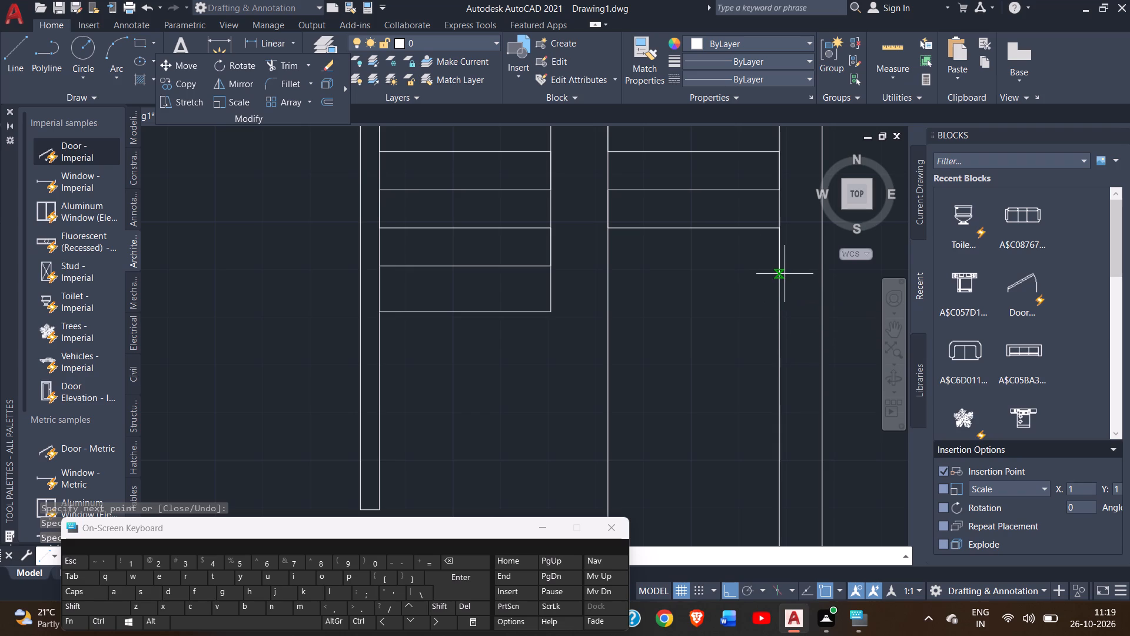
{"action": "key", "text": "8"}
{"action": "key", "text": "shift+quotedbl"}
{"action": "key", "text": "Return"}
{"action": "left_click", "coordinate": [608, 263]}
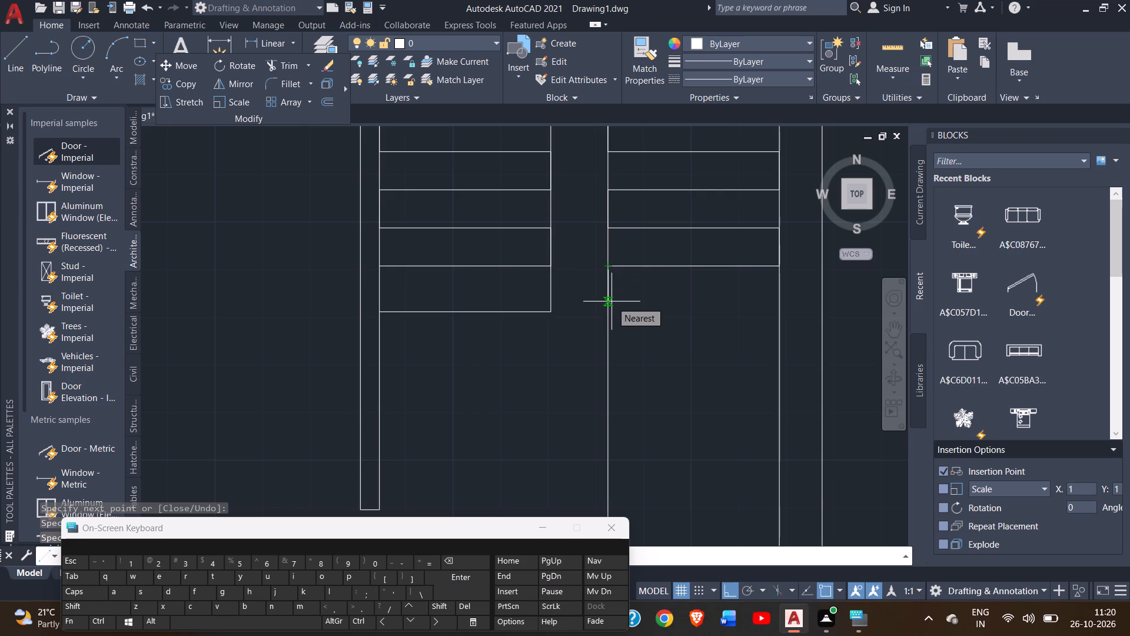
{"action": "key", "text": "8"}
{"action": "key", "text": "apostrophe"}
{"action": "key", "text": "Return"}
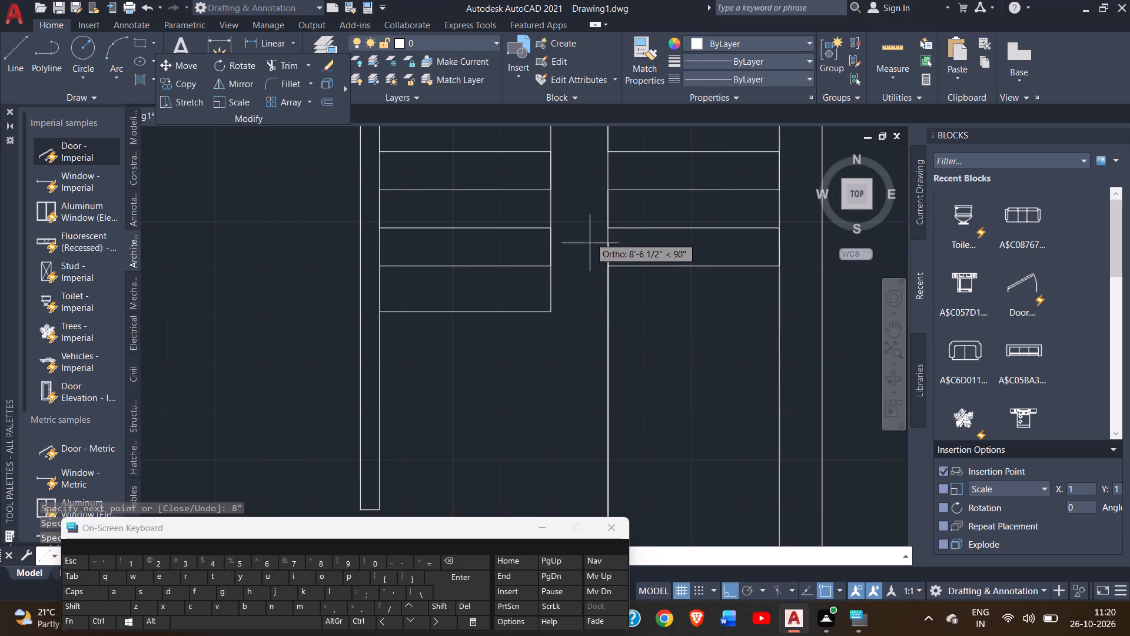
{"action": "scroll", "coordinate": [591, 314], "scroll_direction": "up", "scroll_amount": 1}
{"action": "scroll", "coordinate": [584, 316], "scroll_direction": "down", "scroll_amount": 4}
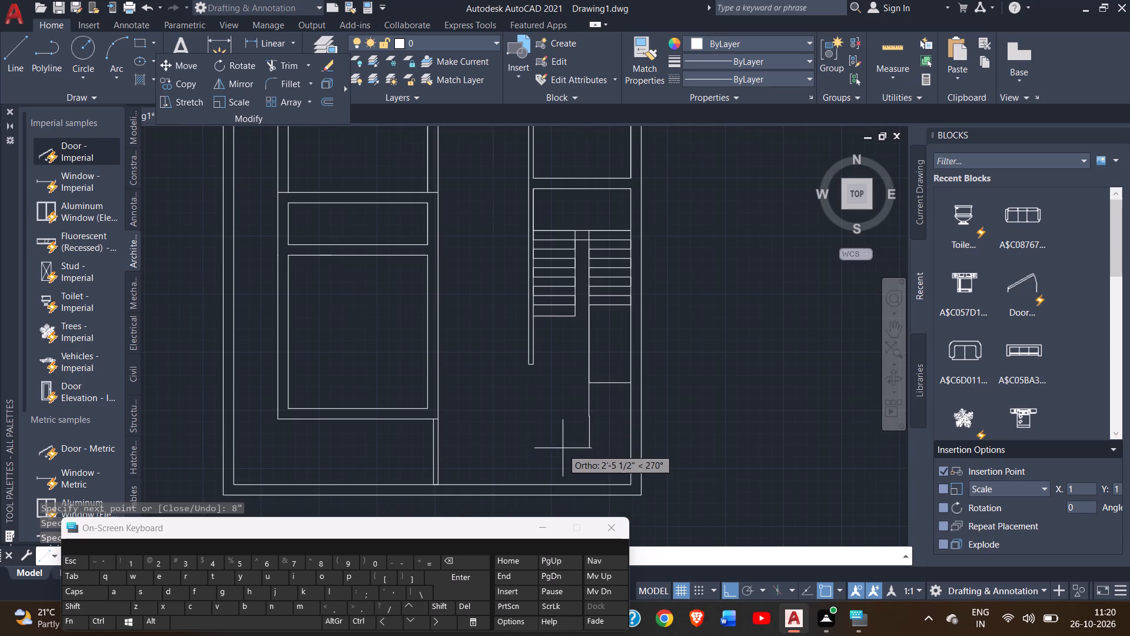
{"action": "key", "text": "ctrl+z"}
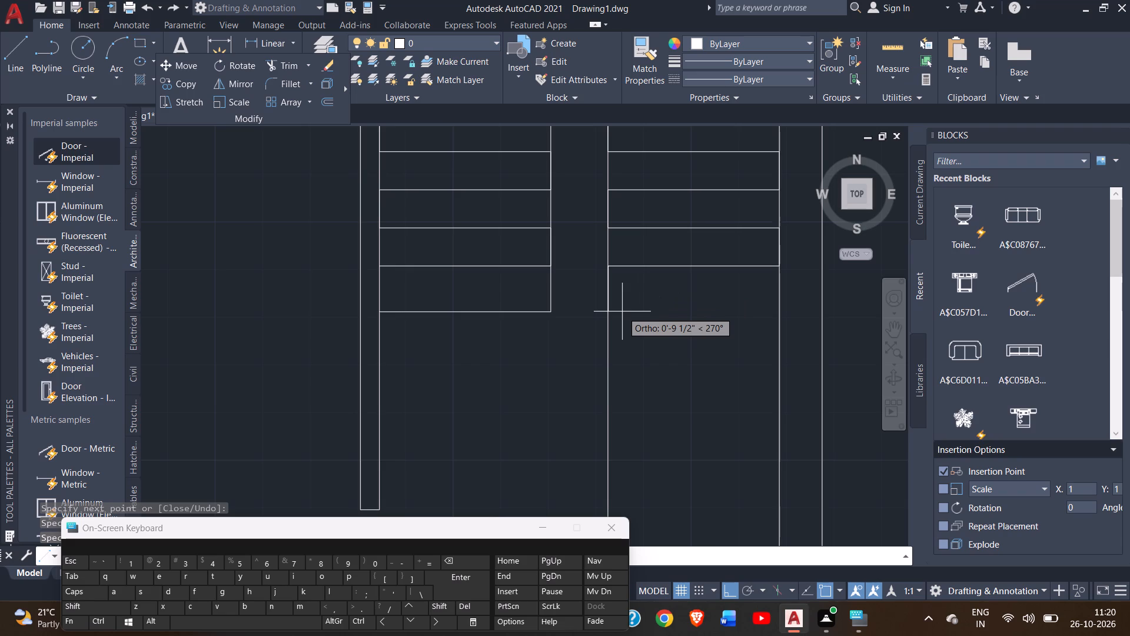
Continue the zigzag 8" south along the strip's west edge and east across the strip to its east edge.
{"action": "key", "text": "8"}
{"action": "key", "text": "shift+quotedbl"}
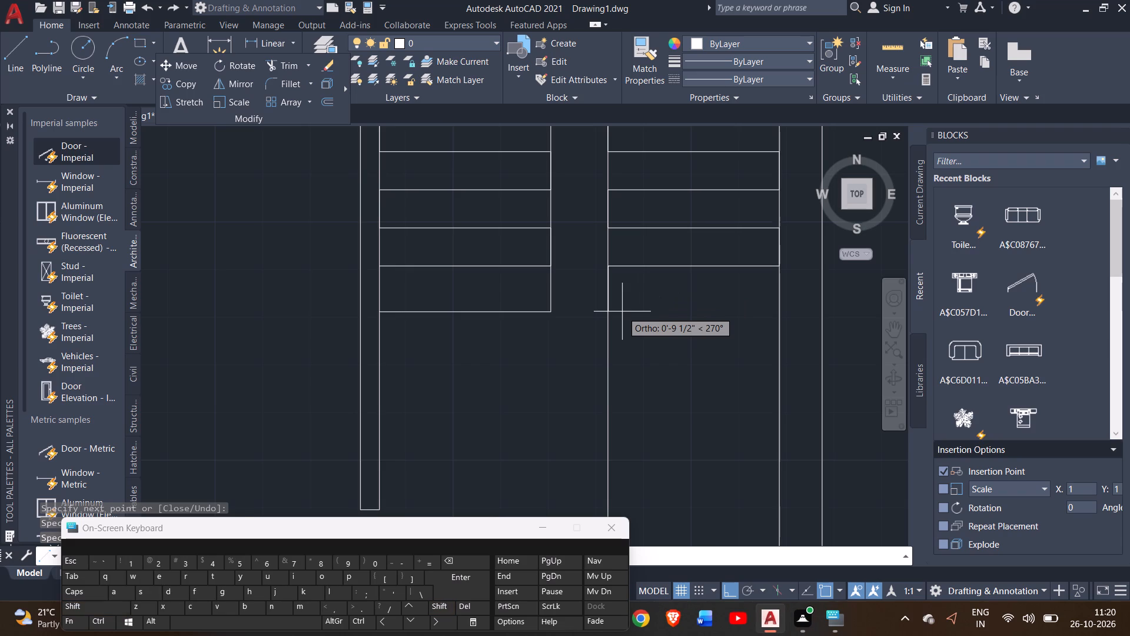
{"action": "key", "text": "Return"}
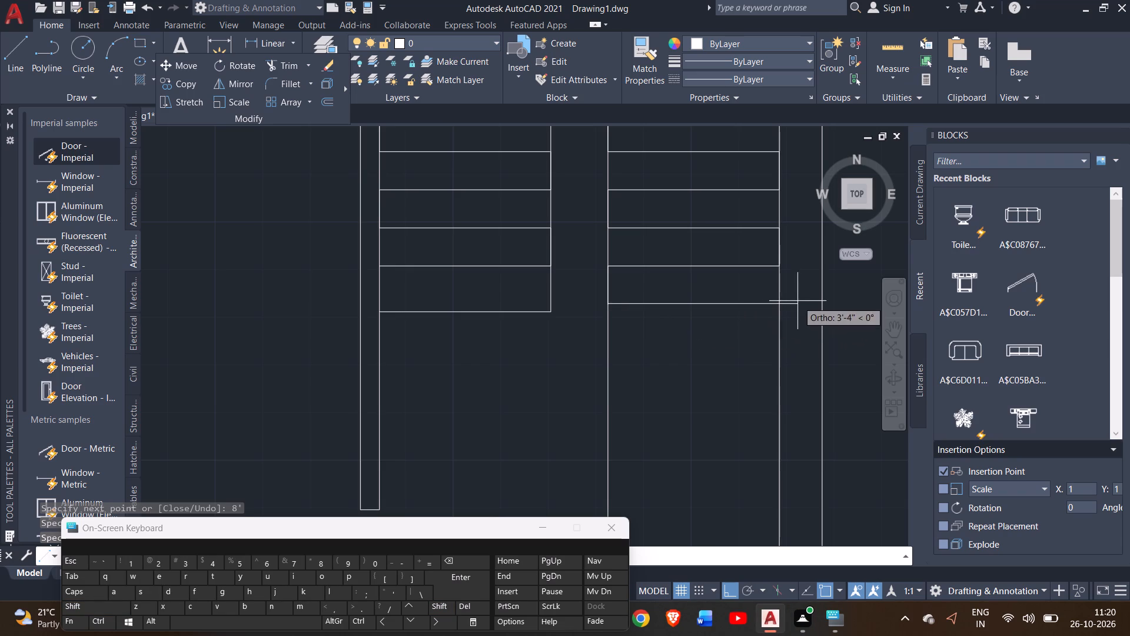
{"action": "left_click", "coordinate": [780, 306]}
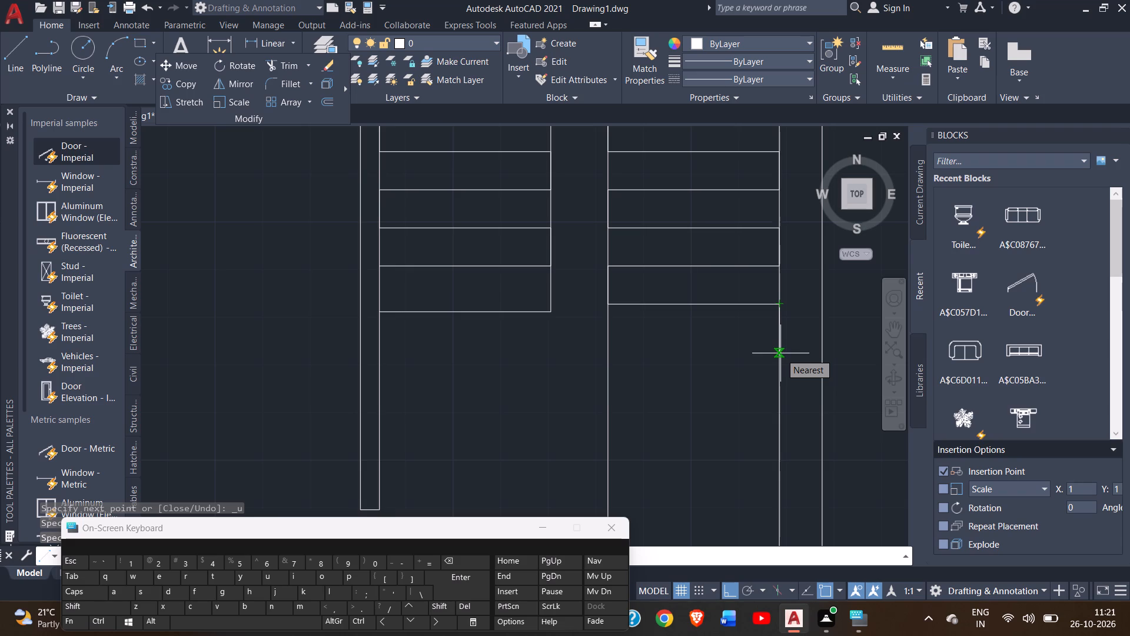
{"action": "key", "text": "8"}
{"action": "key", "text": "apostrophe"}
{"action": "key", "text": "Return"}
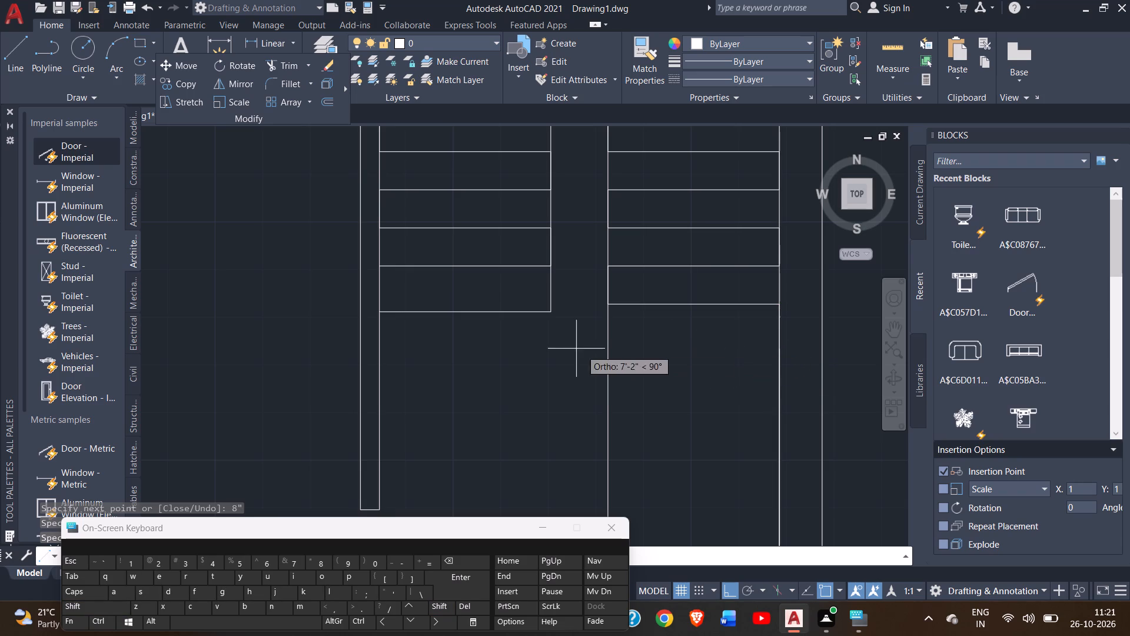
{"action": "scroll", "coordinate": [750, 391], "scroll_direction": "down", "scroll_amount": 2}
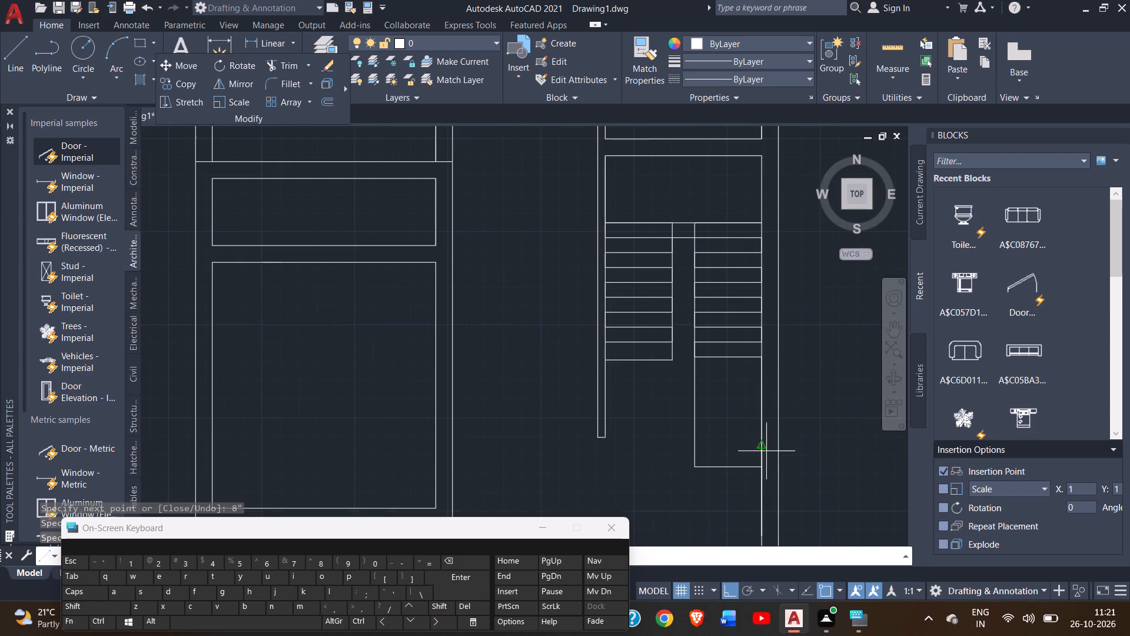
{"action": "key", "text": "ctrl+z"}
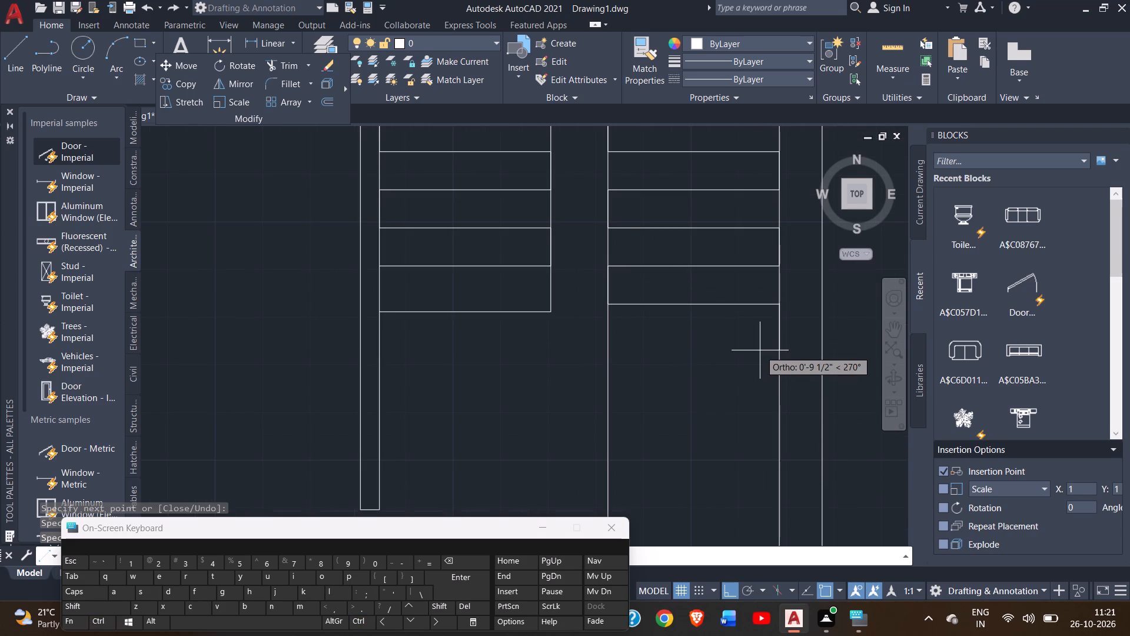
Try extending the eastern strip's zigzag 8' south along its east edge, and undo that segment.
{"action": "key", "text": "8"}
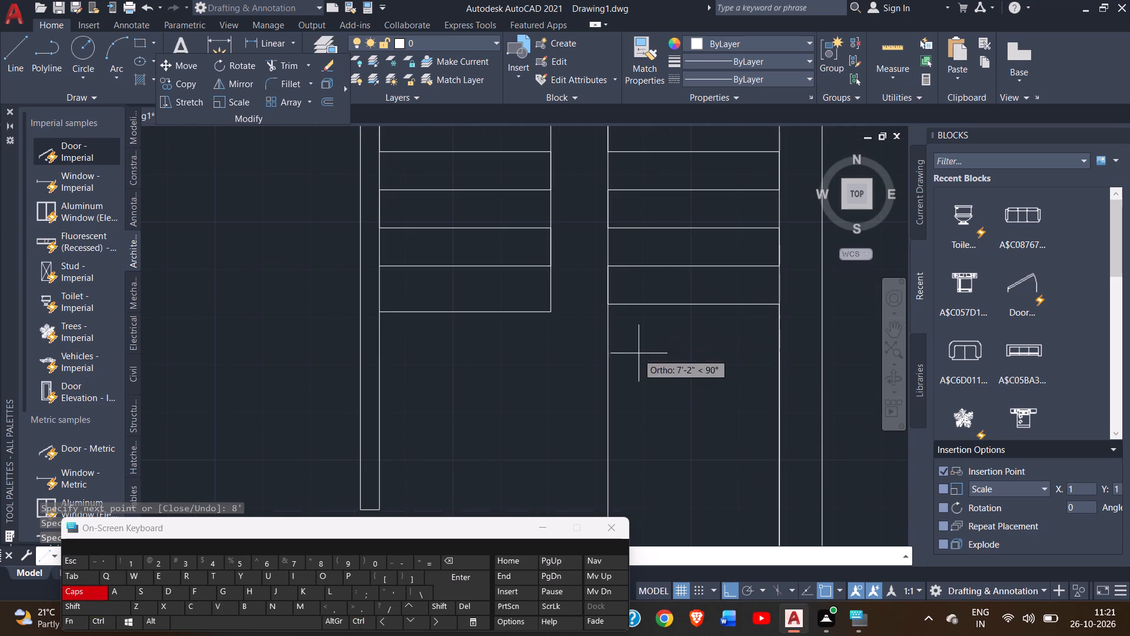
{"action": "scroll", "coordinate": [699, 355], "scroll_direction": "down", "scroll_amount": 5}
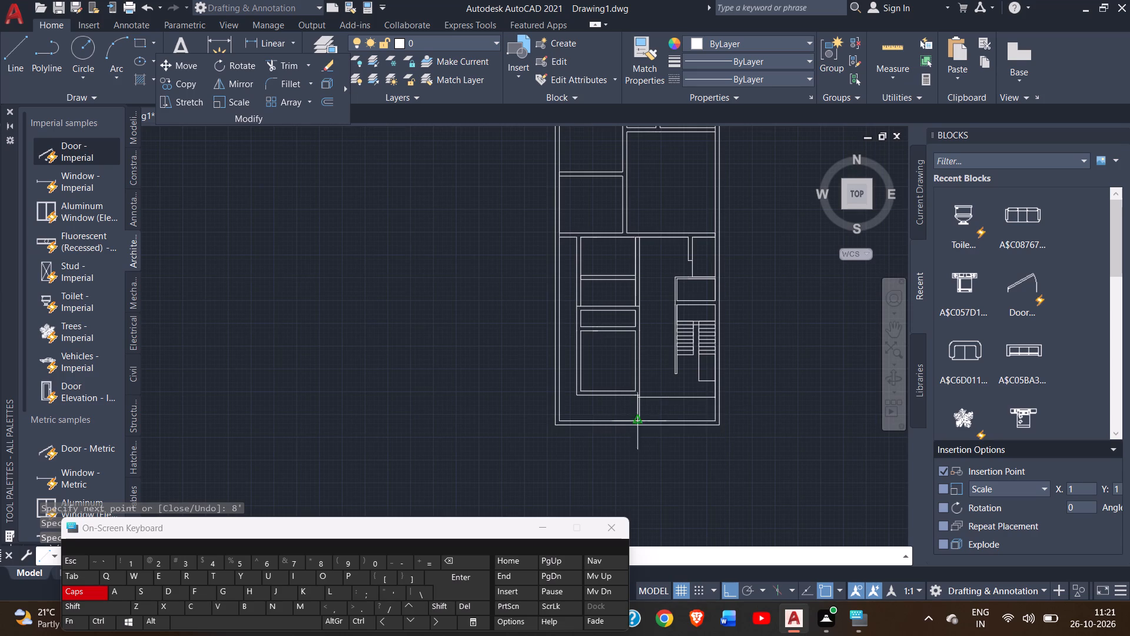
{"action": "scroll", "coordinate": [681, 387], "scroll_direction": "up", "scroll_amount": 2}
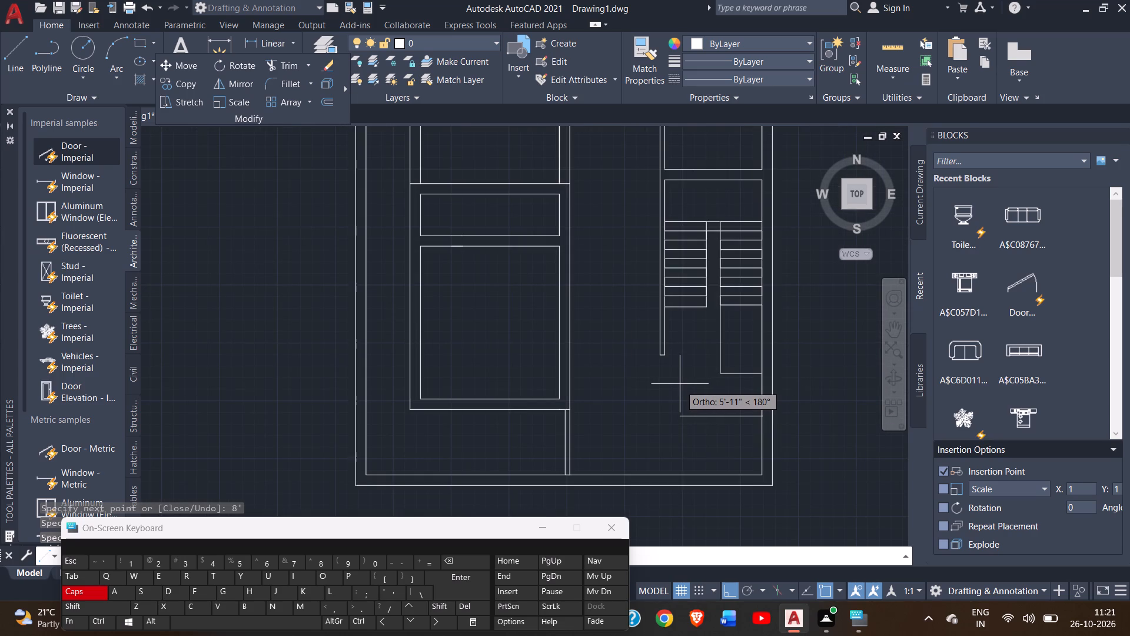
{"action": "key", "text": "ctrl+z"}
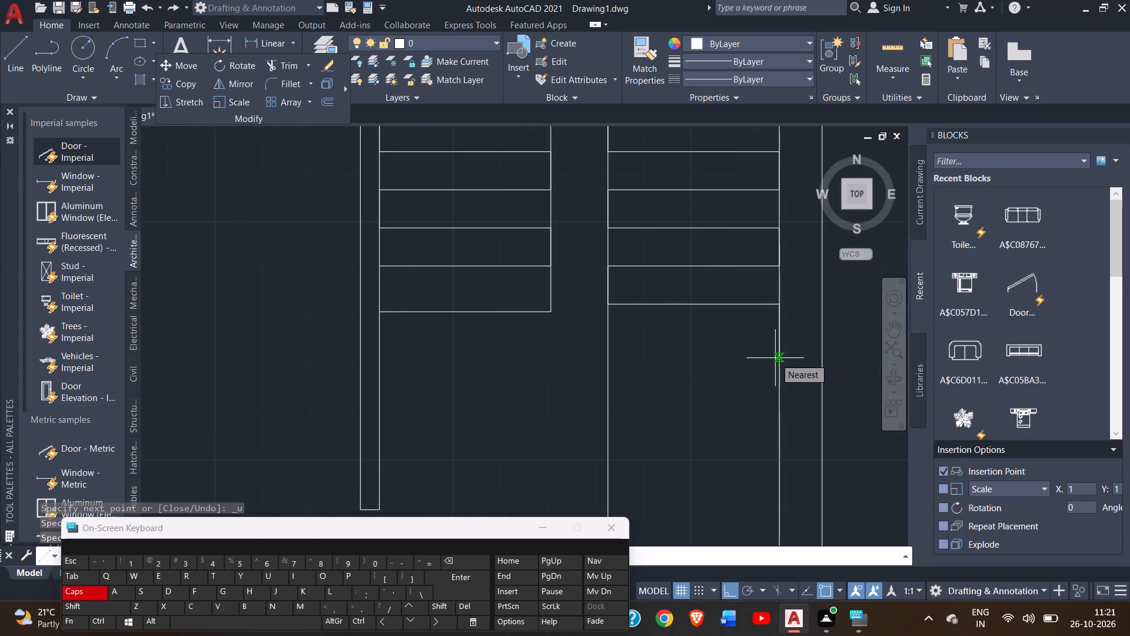
Continue the eastern strip's zigzag 8" south, west to its west edge, another 8" south, and east to its east edge.
{"action": "key", "text": "8"}
{"action": "key", "text": "shift+quotedbl"}
{"action": "key", "text": "Return"}
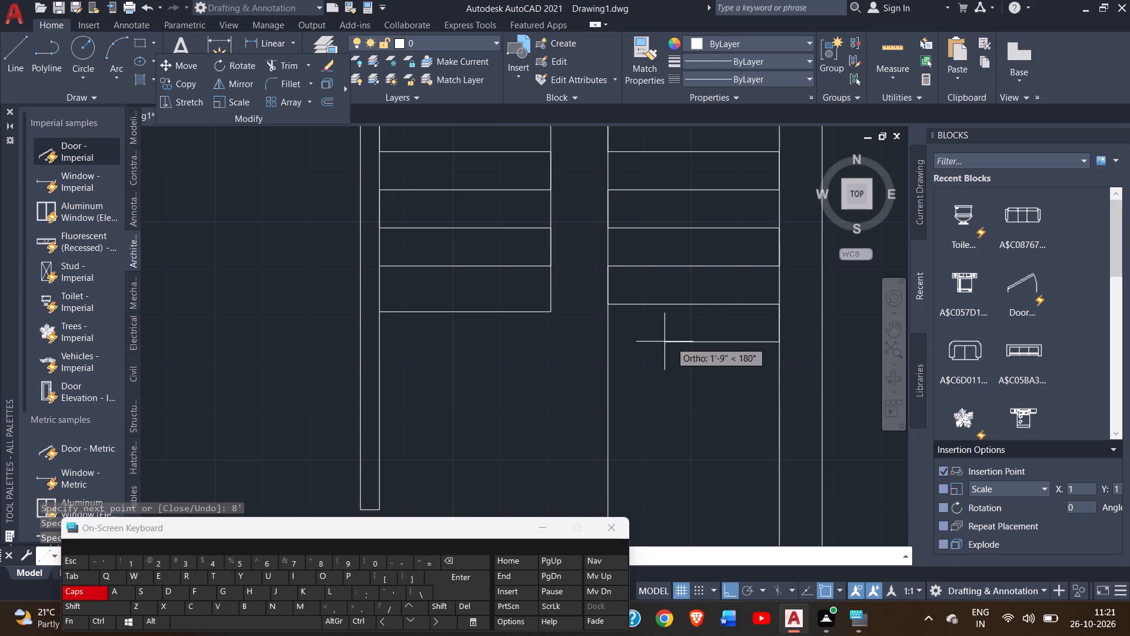
{"action": "left_click", "coordinate": [607, 342]}
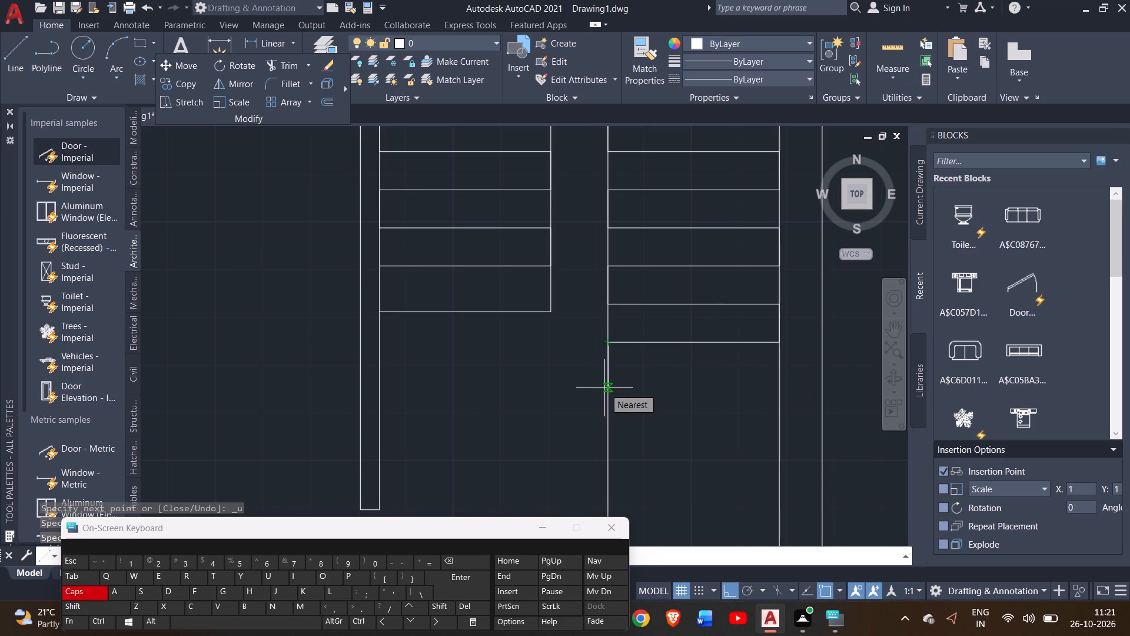
{"action": "key", "text": "8"}
{"action": "key", "text": "shift+quotedbl"}
{"action": "key", "text": "Return"}
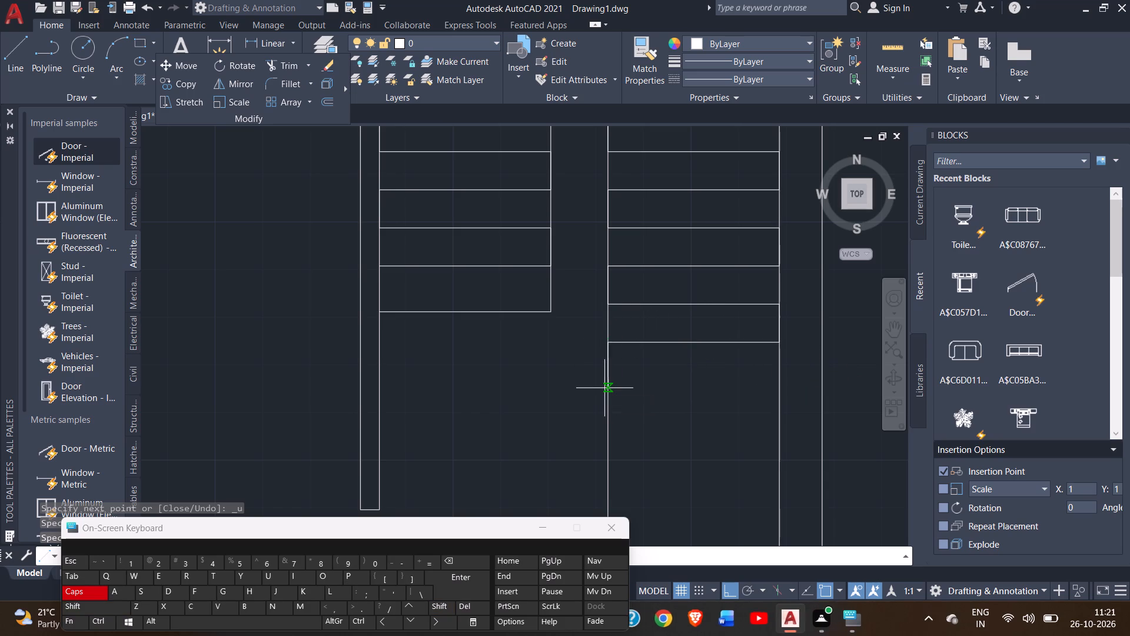
{"action": "left_click", "coordinate": [775, 379]}
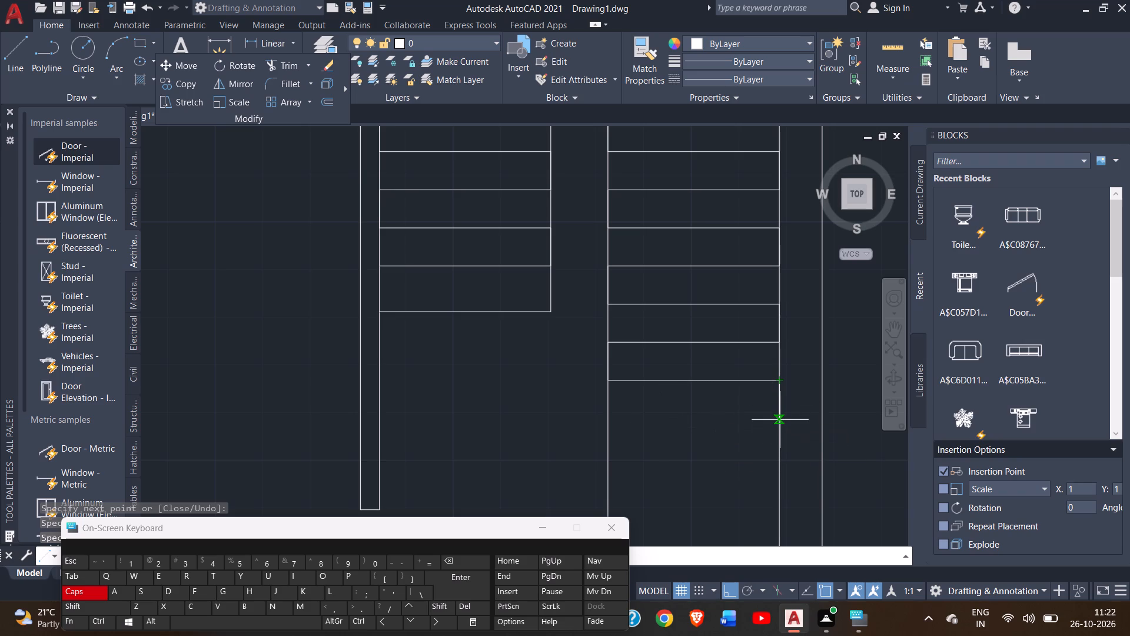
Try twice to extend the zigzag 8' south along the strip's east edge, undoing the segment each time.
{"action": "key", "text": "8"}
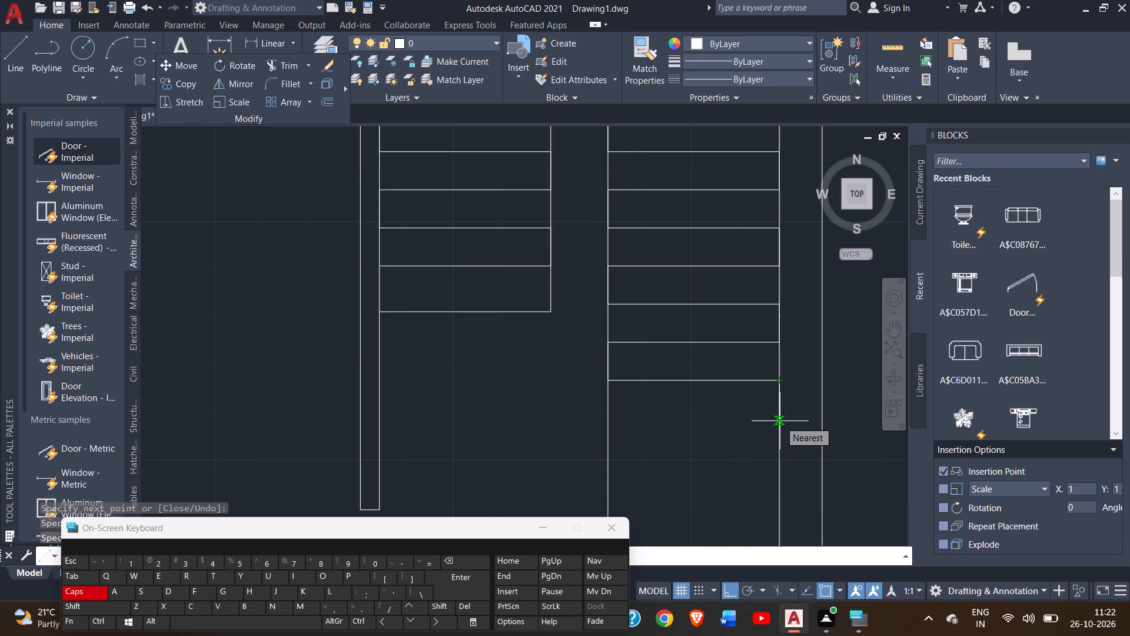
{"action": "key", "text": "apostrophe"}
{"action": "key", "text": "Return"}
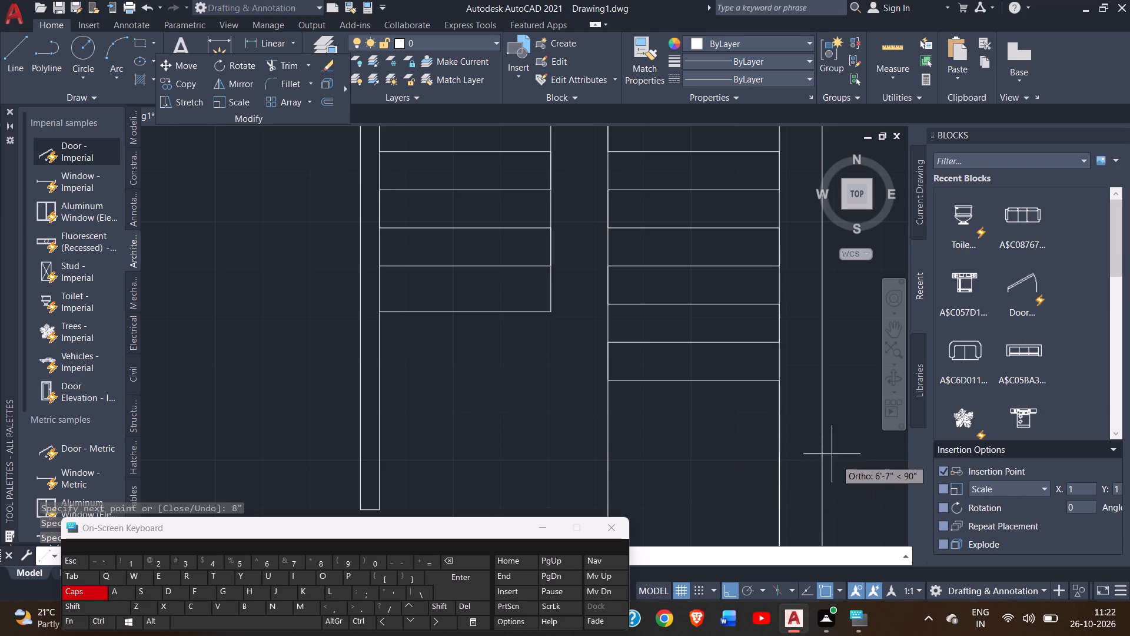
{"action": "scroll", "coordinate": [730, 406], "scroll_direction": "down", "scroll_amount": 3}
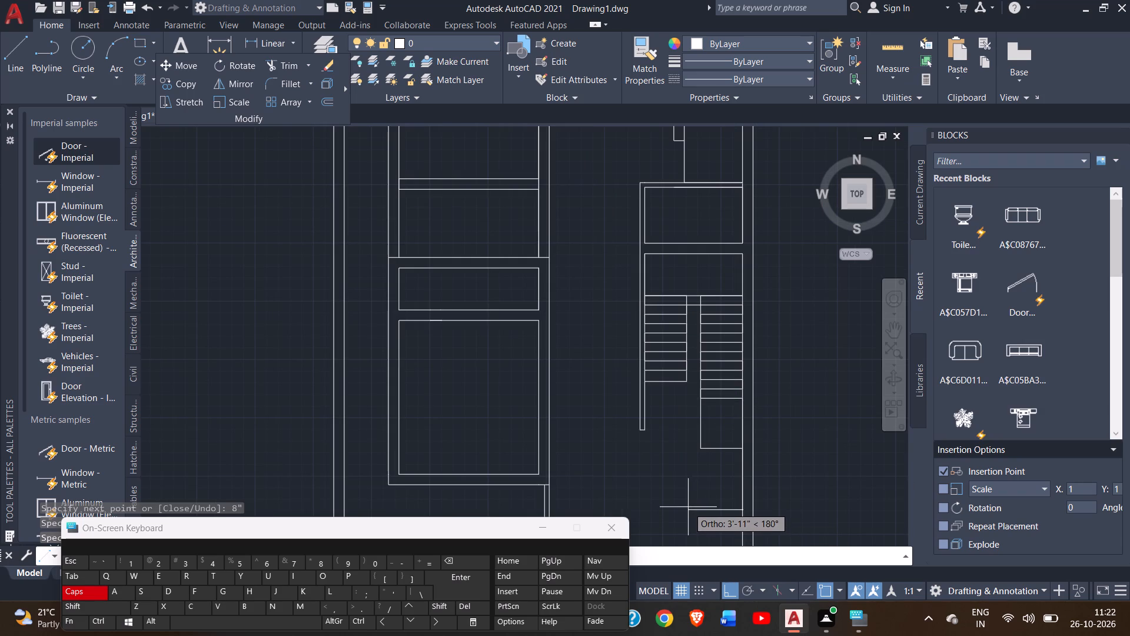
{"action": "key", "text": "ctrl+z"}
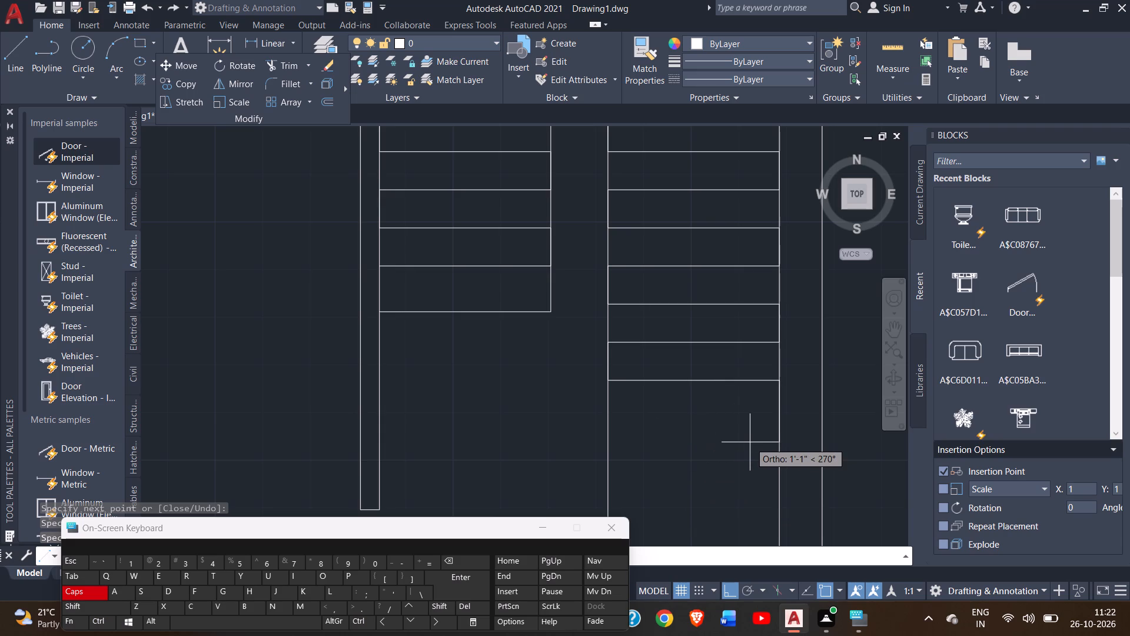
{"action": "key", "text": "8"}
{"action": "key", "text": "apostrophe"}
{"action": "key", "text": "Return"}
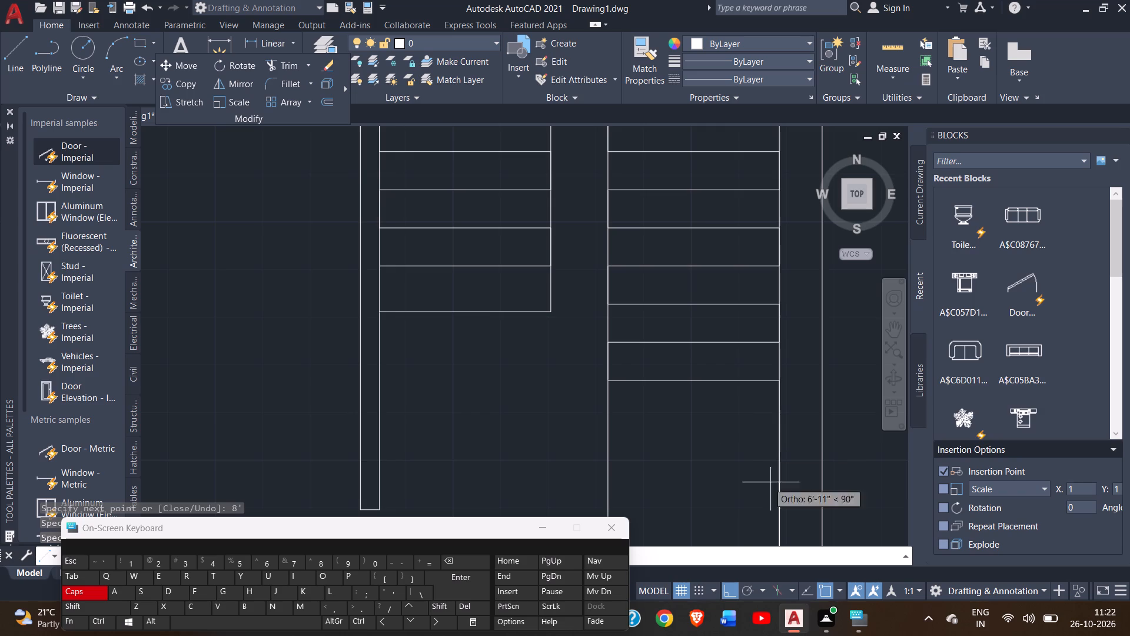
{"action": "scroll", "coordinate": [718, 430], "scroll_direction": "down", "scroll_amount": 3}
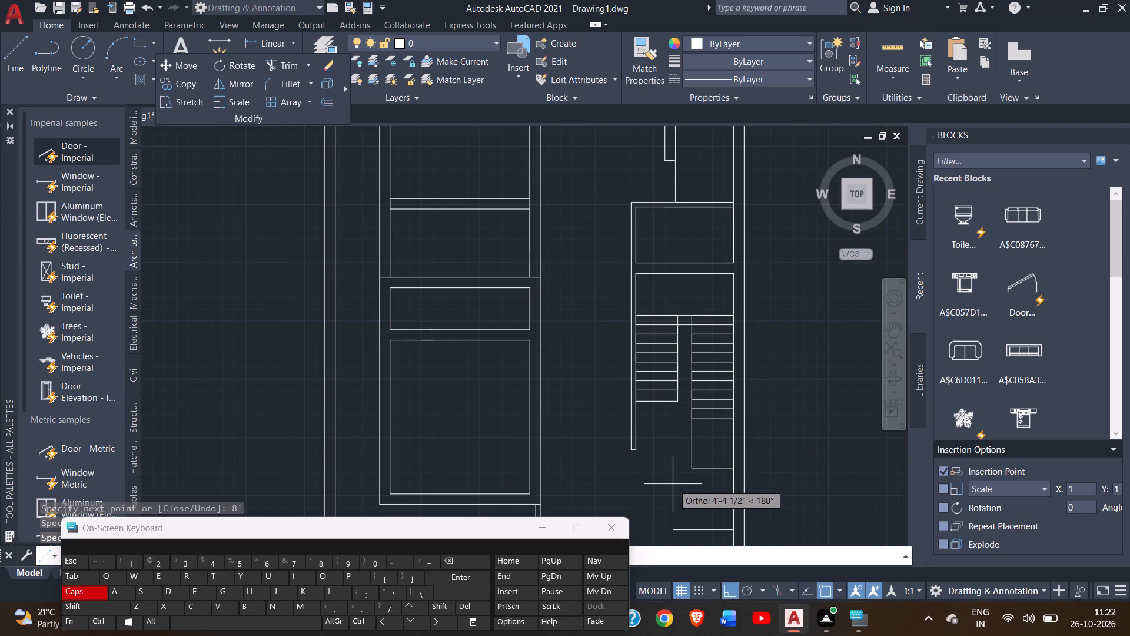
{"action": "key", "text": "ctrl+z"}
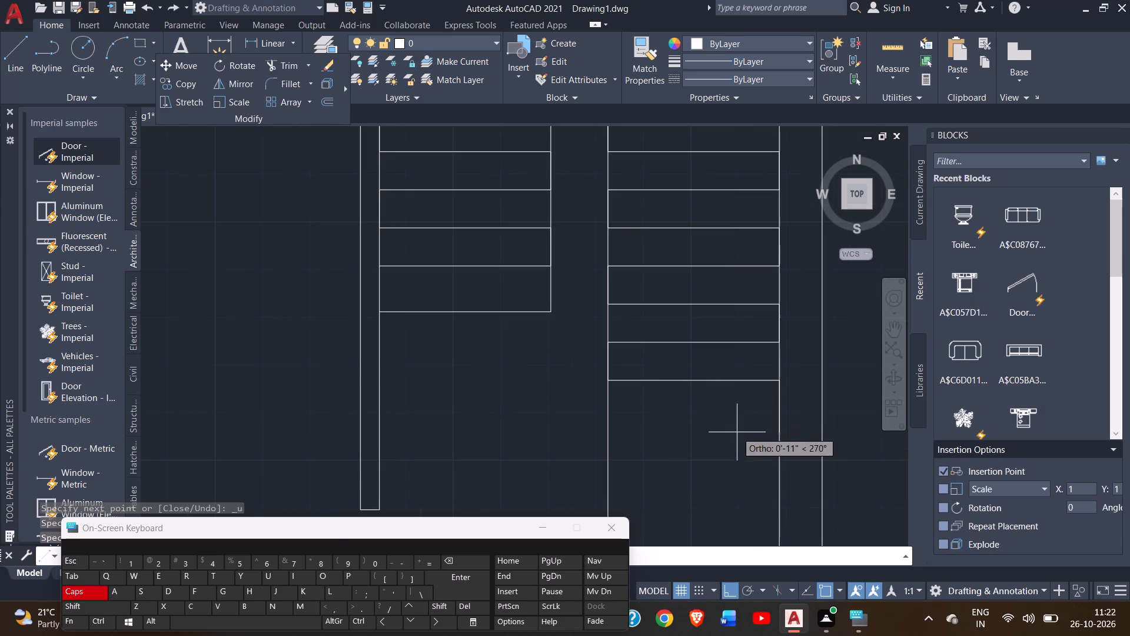
Continue the zigzag 8" south along the eastern strip's east edge and west across the strip to its west edge.
{"action": "key", "text": "8"}
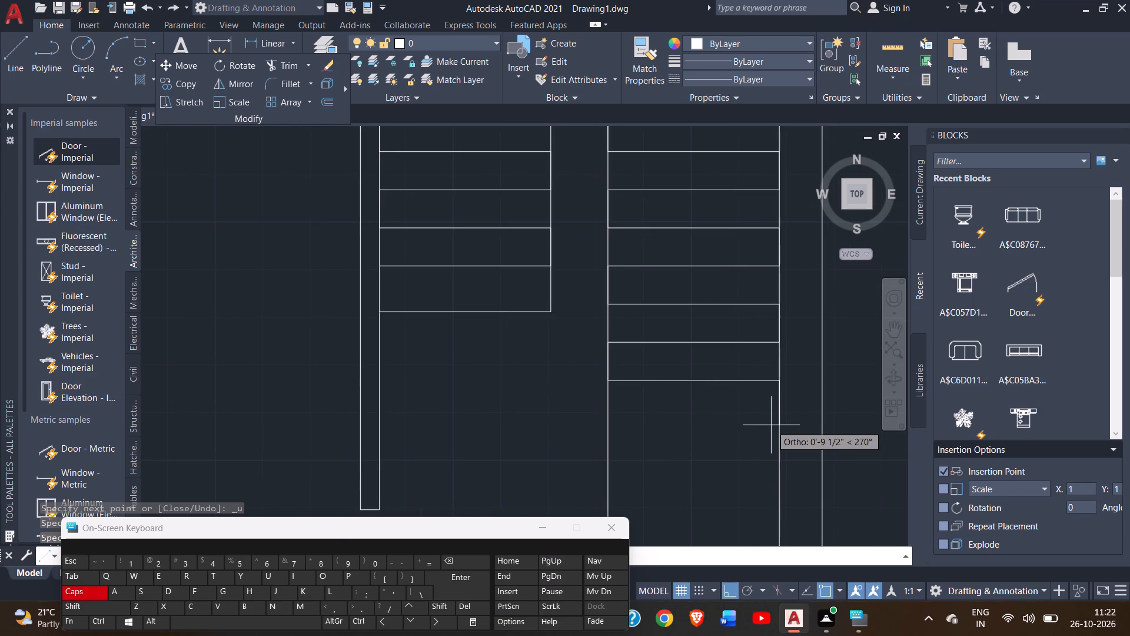
{"action": "key", "text": "shift+quotedbl"}
{"action": "key", "text": "Return"}
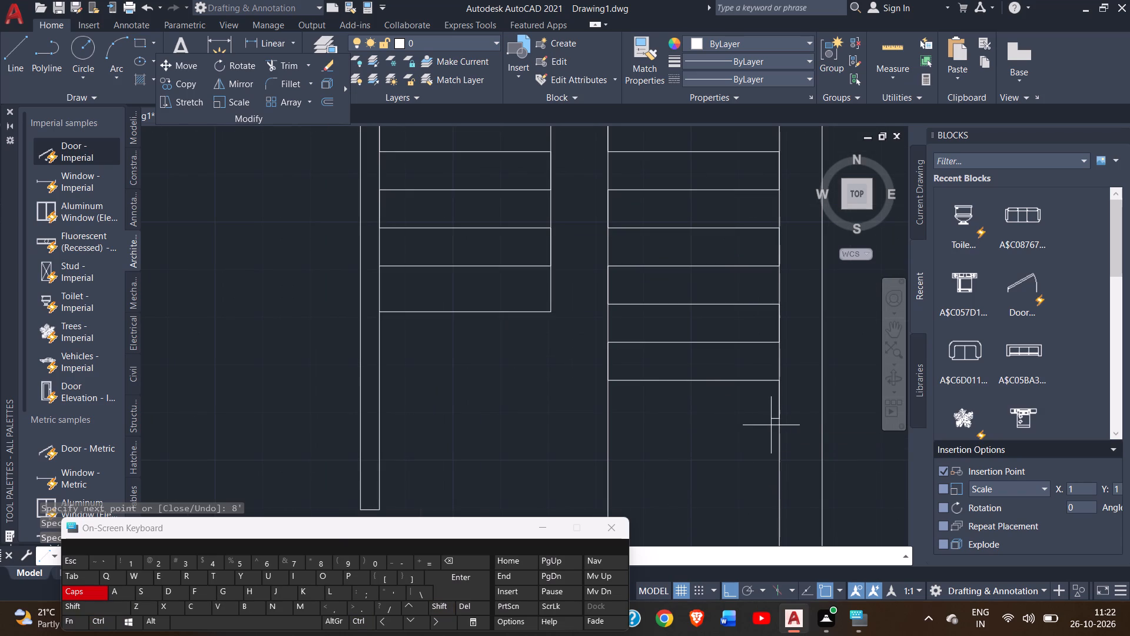
{"action": "left_click", "coordinate": [605, 419]}
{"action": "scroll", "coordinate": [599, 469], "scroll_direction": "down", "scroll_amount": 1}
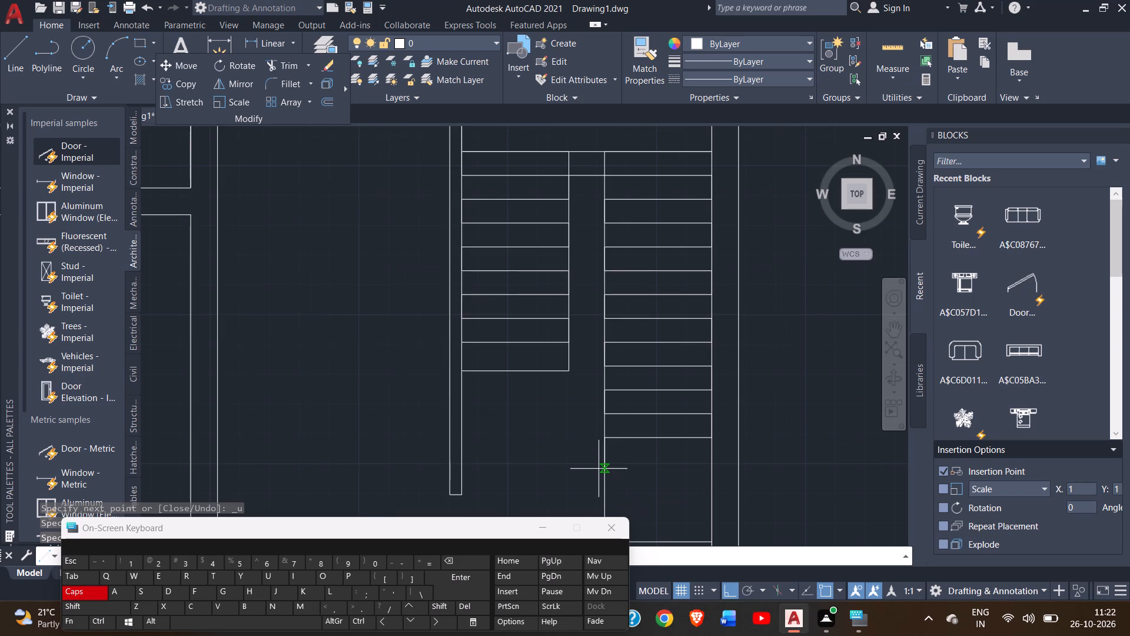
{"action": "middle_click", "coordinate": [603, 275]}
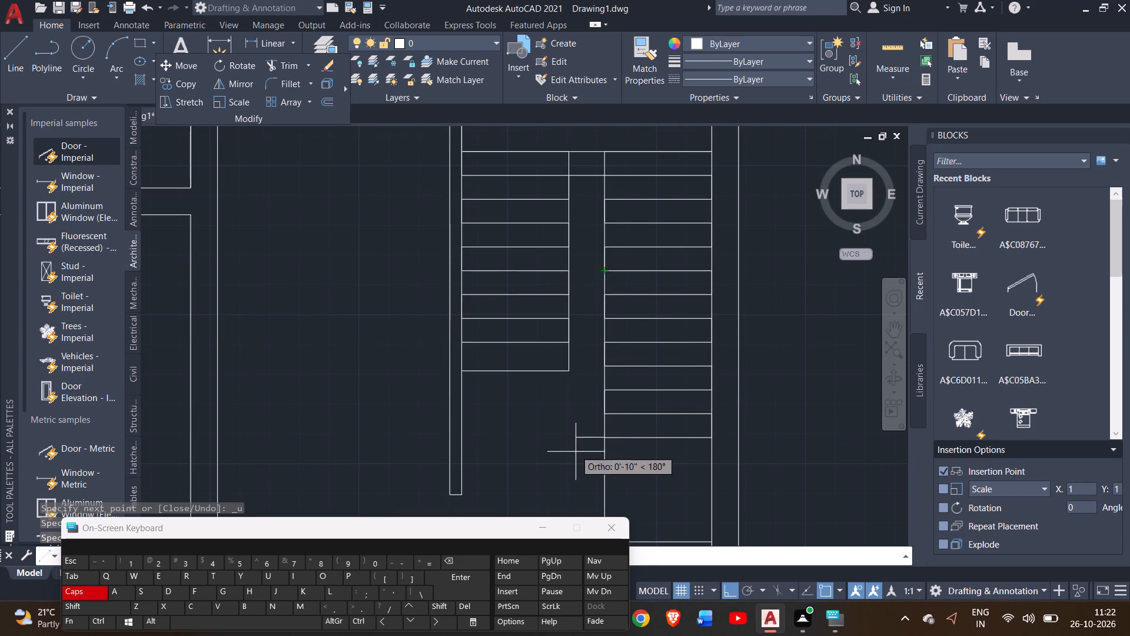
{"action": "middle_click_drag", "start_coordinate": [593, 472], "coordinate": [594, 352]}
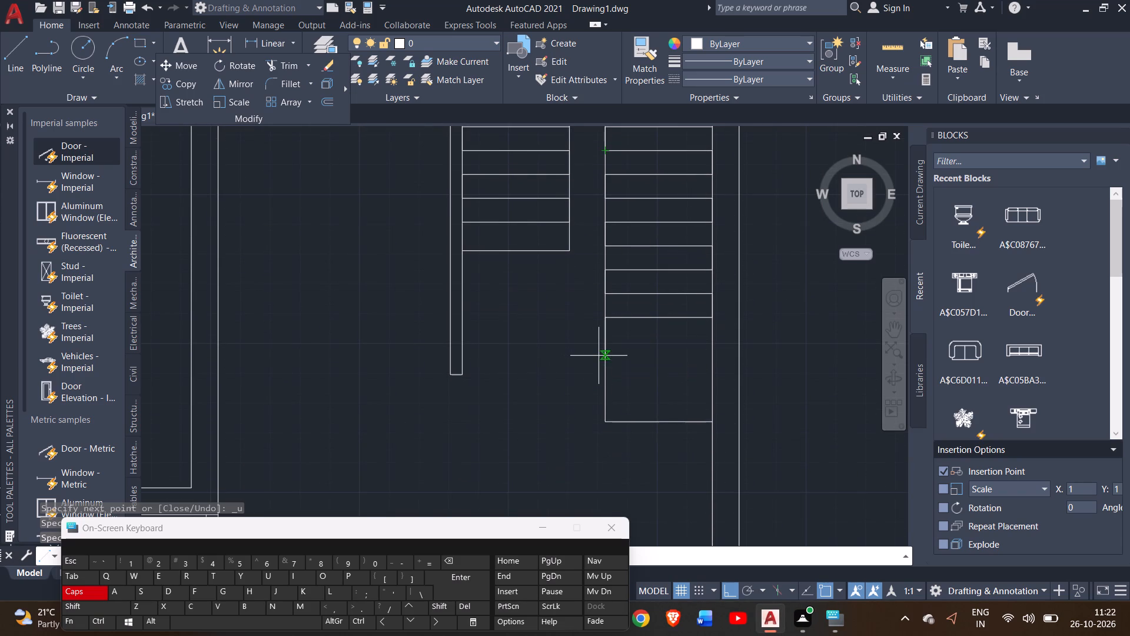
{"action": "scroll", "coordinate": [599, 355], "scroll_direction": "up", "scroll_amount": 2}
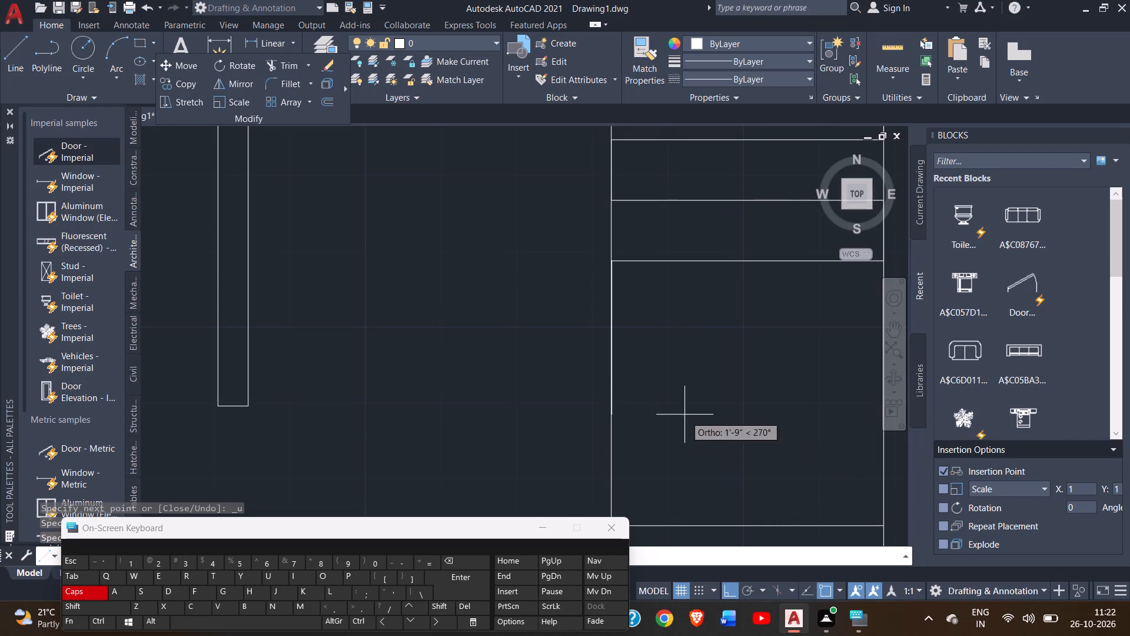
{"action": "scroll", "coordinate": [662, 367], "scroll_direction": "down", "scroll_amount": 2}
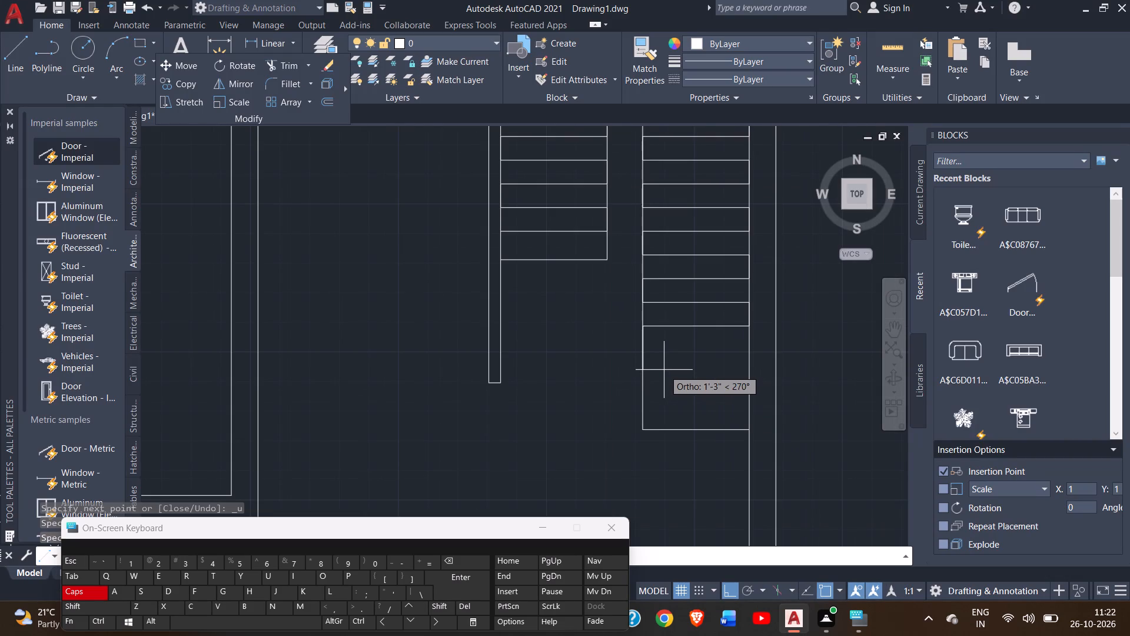
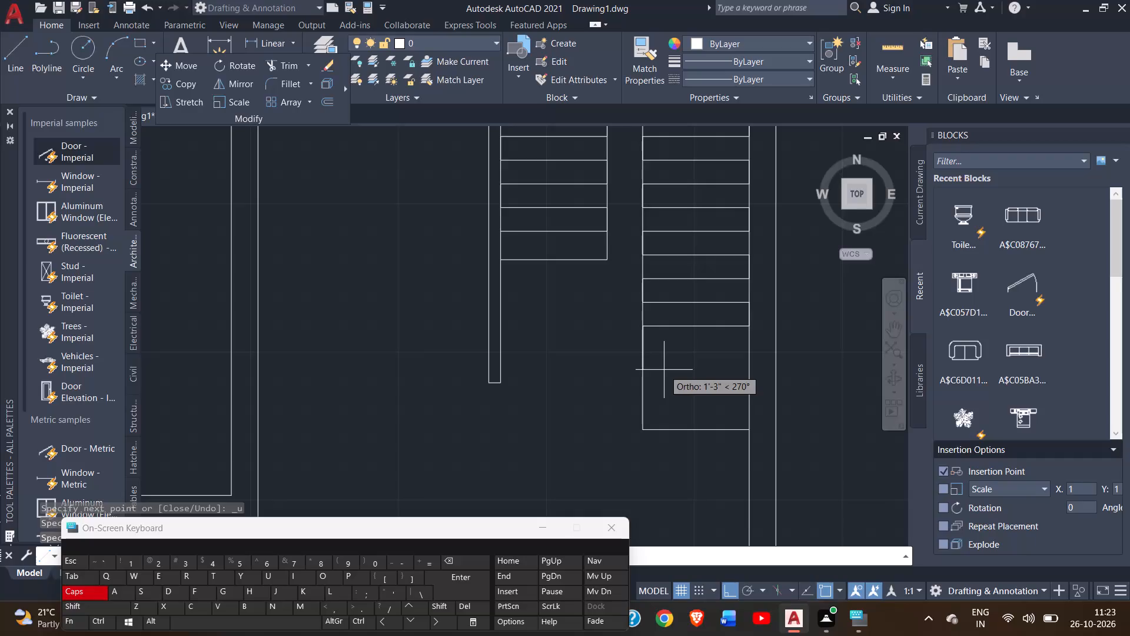
Continue the eastern strip's zigzag 8" south along its west edge and across to its east edge, finishing the line.
{"action": "key", "text": "shift+quotedbl"}
{"action": "key", "text": "Return"}
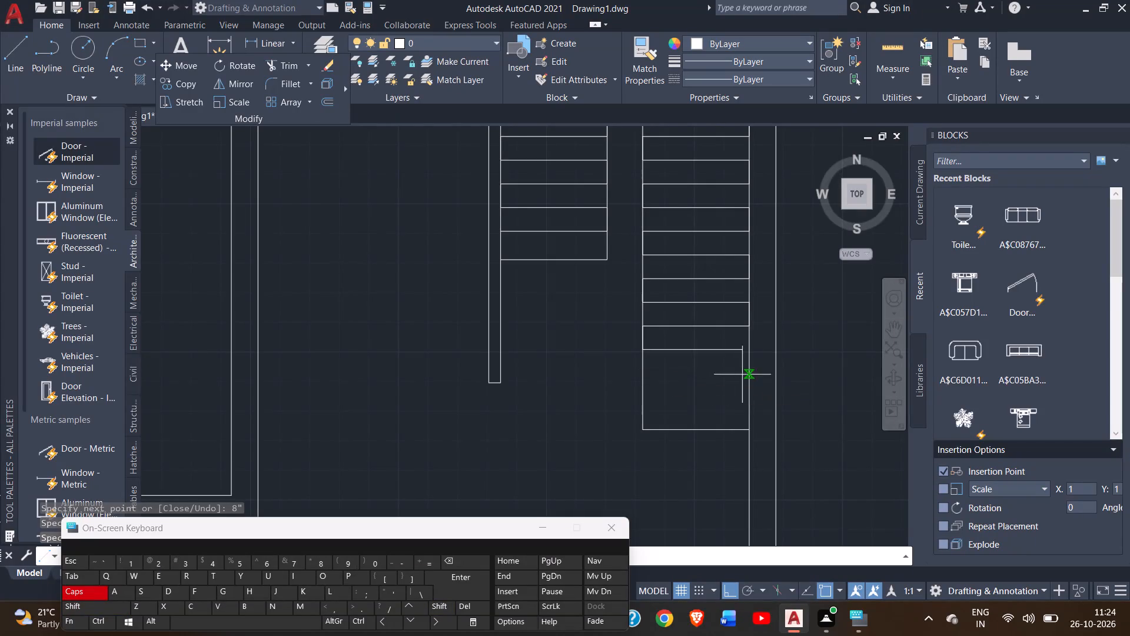
{"action": "scroll", "coordinate": [763, 349], "scroll_direction": "up", "scroll_amount": 2}
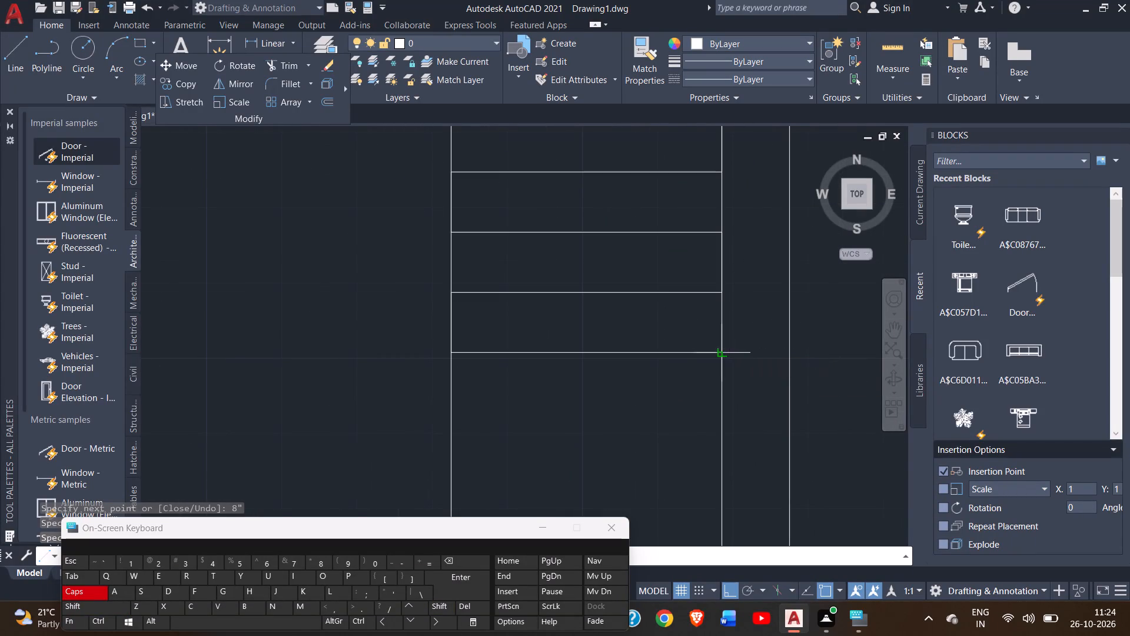
{"action": "left_click", "coordinate": [720, 355]}
{"action": "scroll", "coordinate": [706, 418], "scroll_direction": "down", "scroll_amount": 3}
{"action": "scroll", "coordinate": [715, 419], "scroll_direction": "up", "scroll_amount": 2}
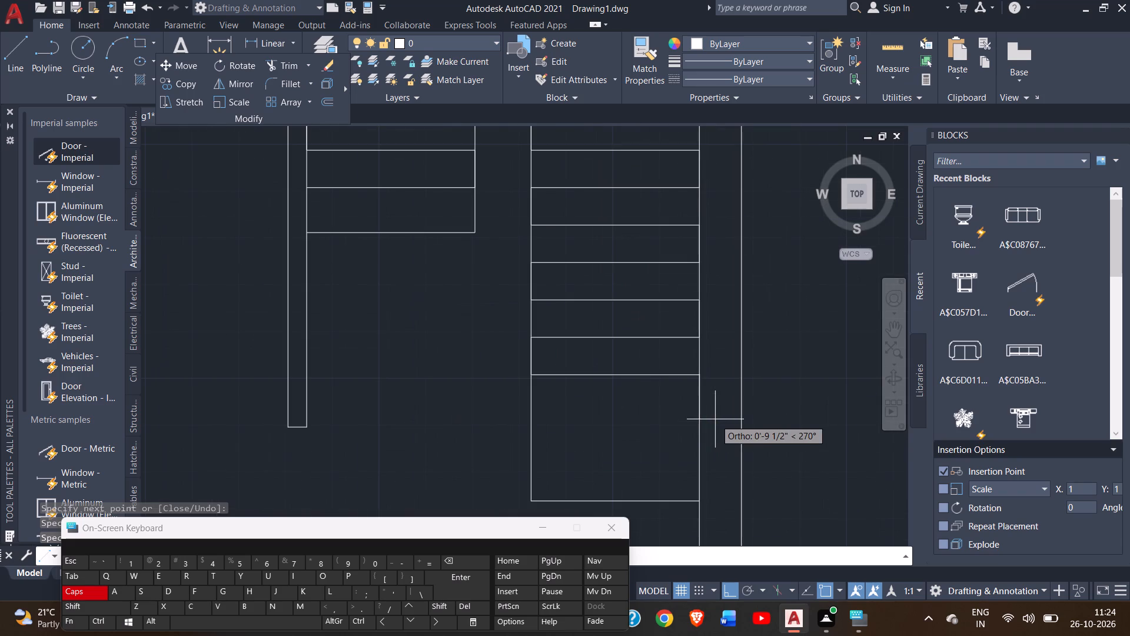
{"action": "right_click", "coordinate": [716, 366]}
{"action": "double_click", "coordinate": [743, 373]}
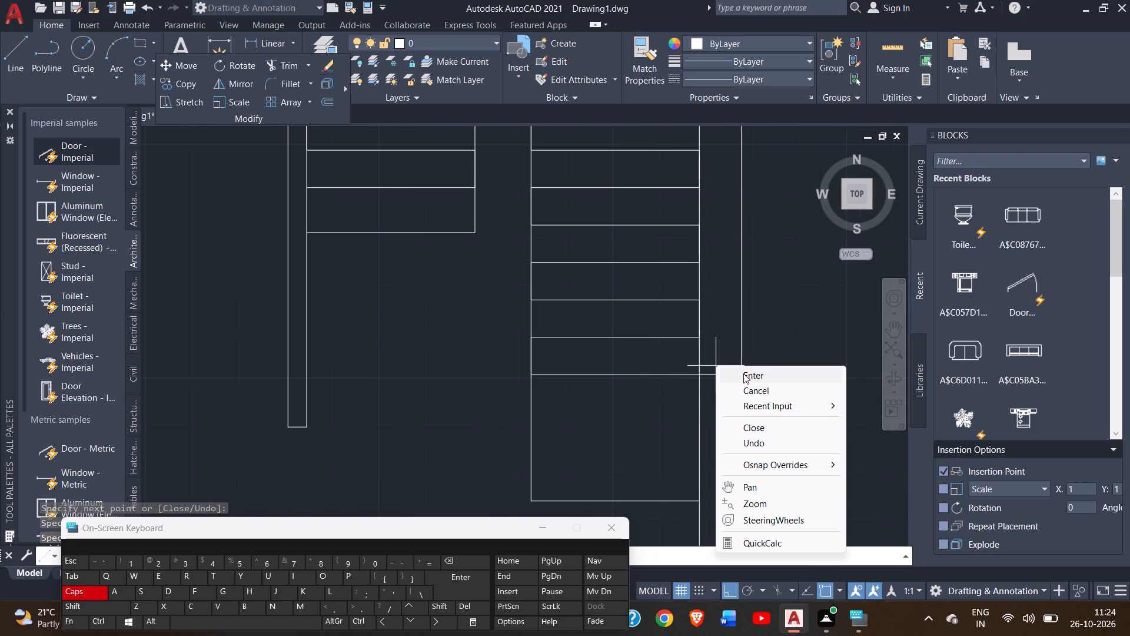
{"action": "scroll", "coordinate": [909, 463], "scroll_direction": "down", "scroll_amount": 2}
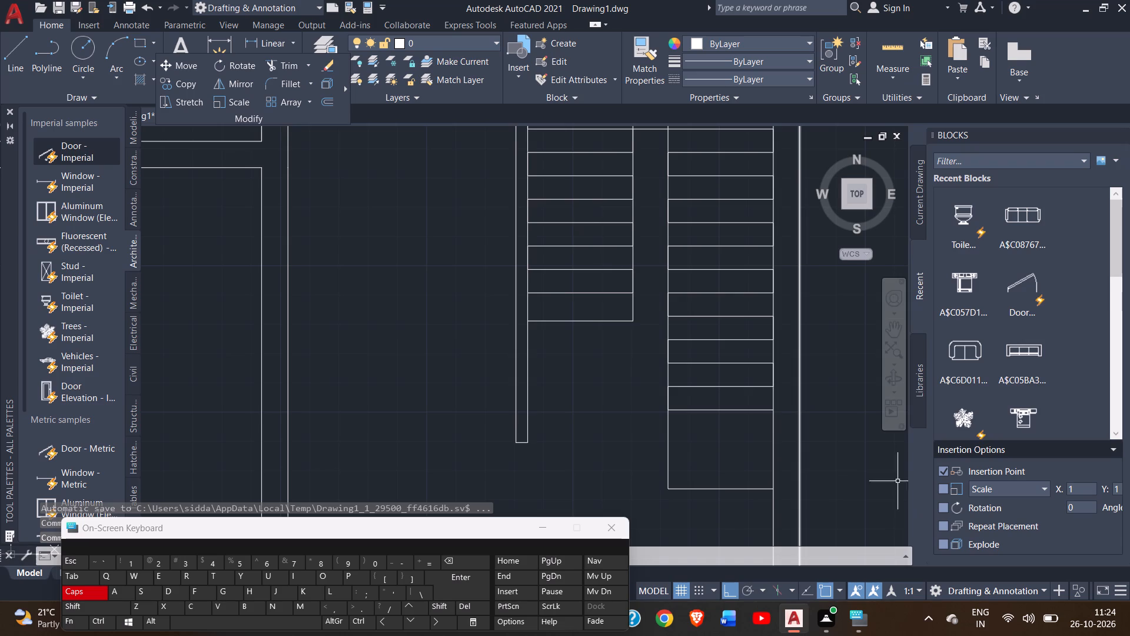
{"action": "scroll", "coordinate": [822, 347], "scroll_direction": "down", "scroll_amount": 1}
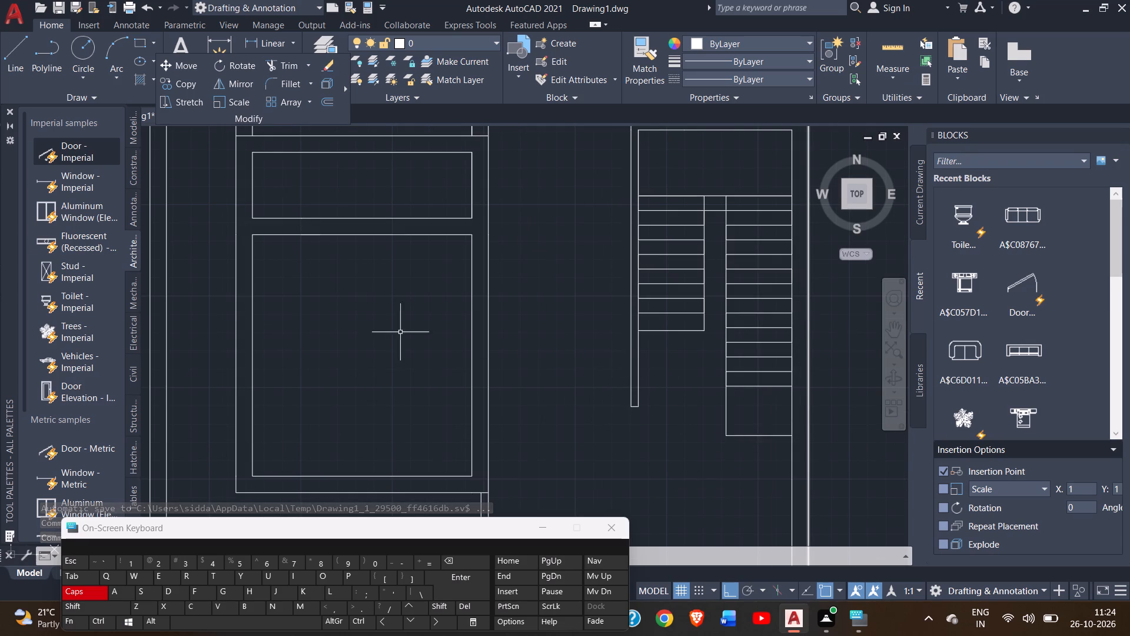
Draw a horizontal line from the west end of the eastern strip's last division to the outer west face of the narrow wall.
{"action": "left_click", "coordinate": [3, 55]}
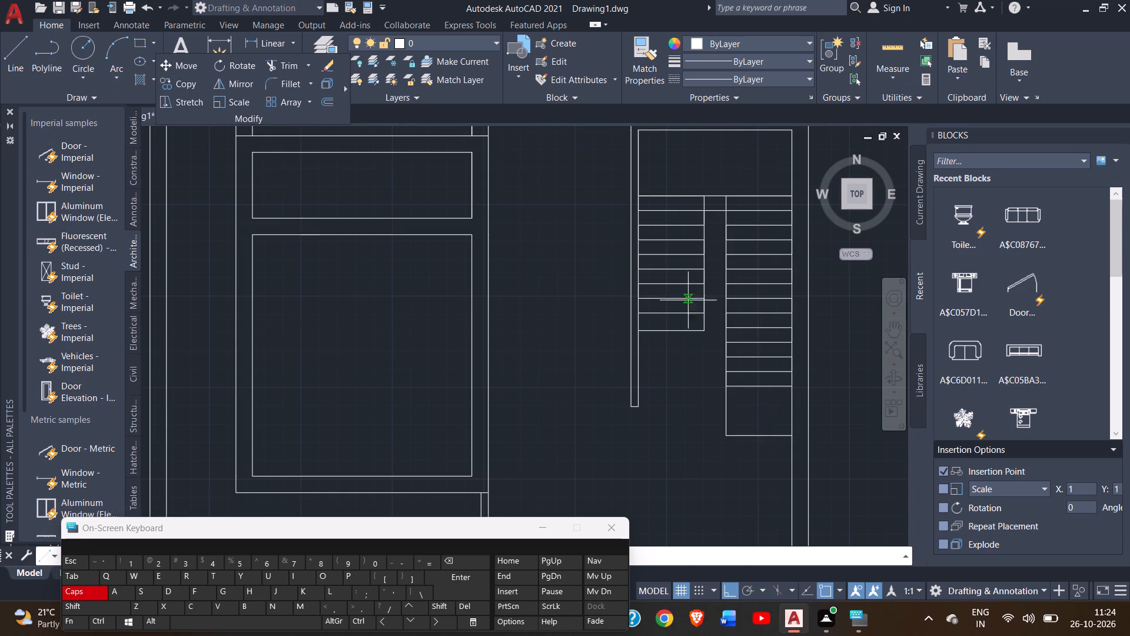
{"action": "left_click", "coordinate": [732, 386]}
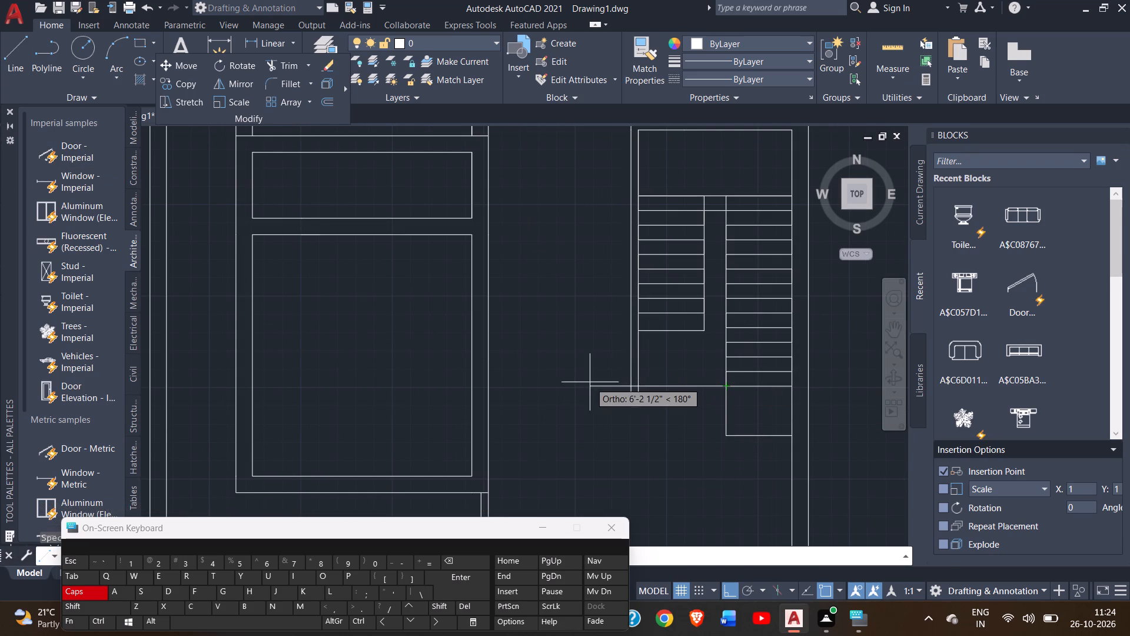
{"action": "left_click", "coordinate": [633, 381]}
{"action": "right_click", "coordinate": [616, 363]}
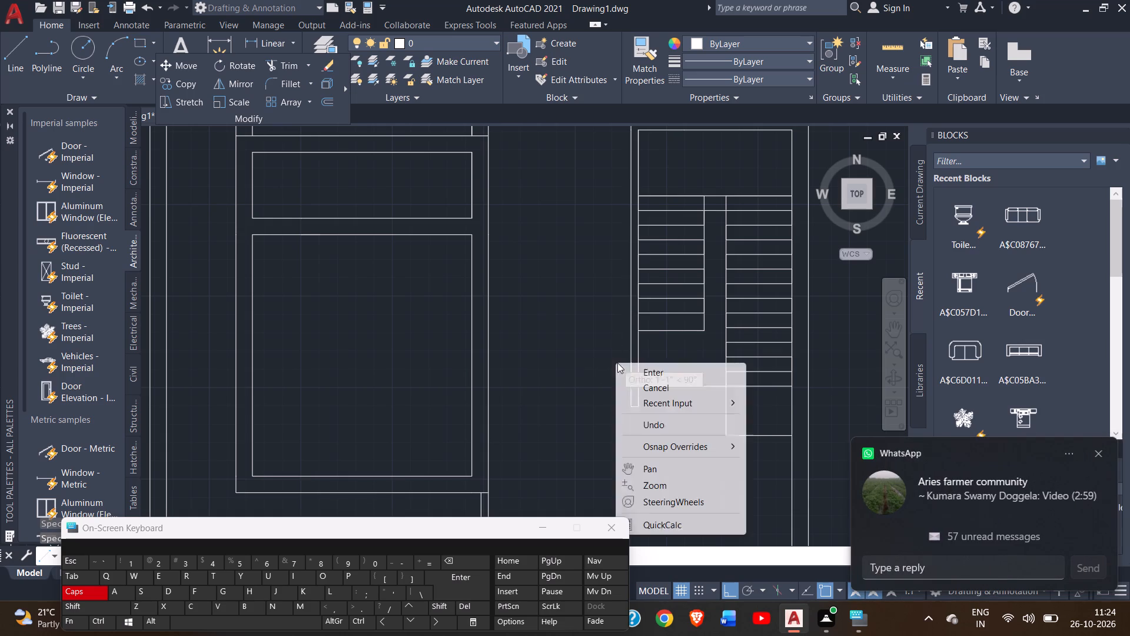
{"action": "left_click", "coordinate": [668, 383]}
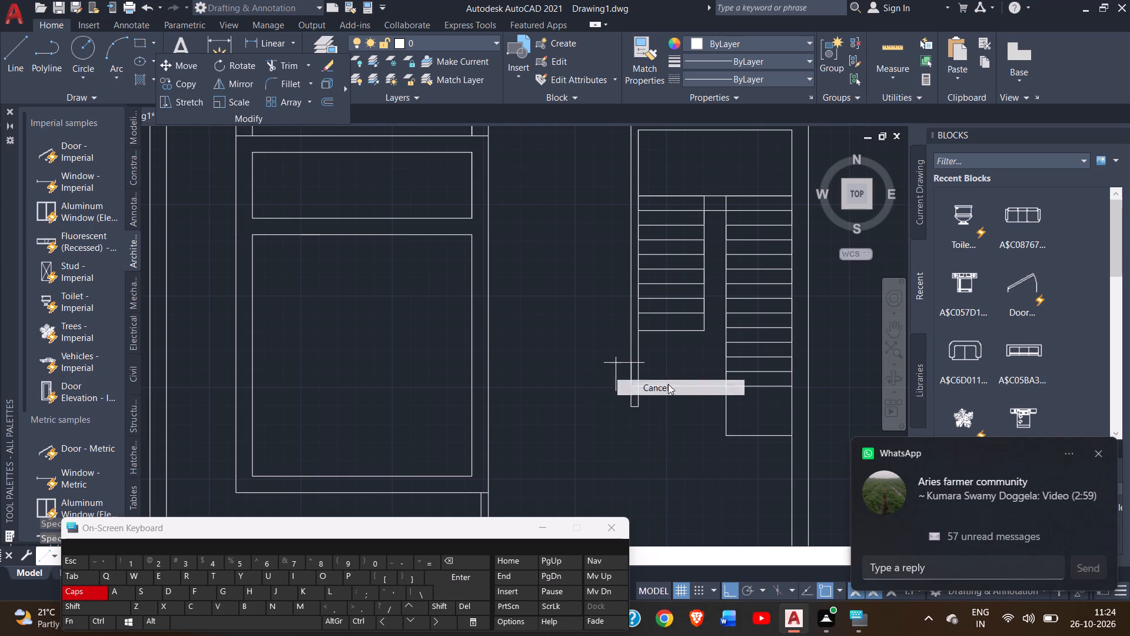
Trim away both faces and the end cap of the narrow wall south of the new horizontal line.
{"action": "left_click", "coordinate": [285, 67]}
{"action": "scroll", "coordinate": [653, 415], "scroll_direction": "up", "scroll_amount": 4}
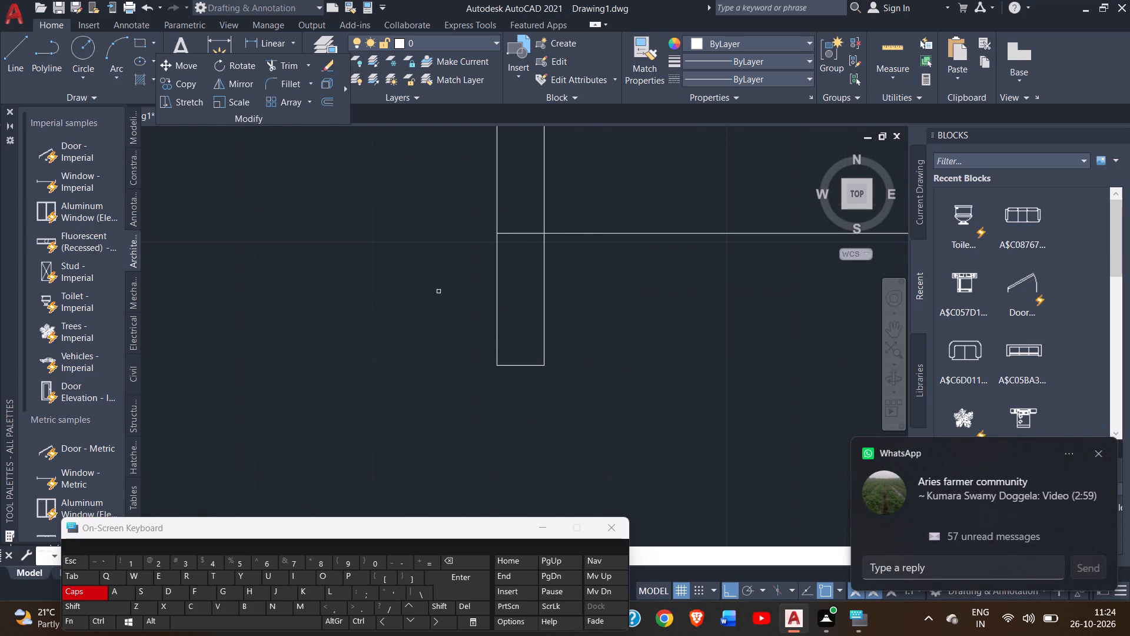
{"action": "left_click_drag", "start_coordinate": [438, 291], "coordinate": [618, 333]}
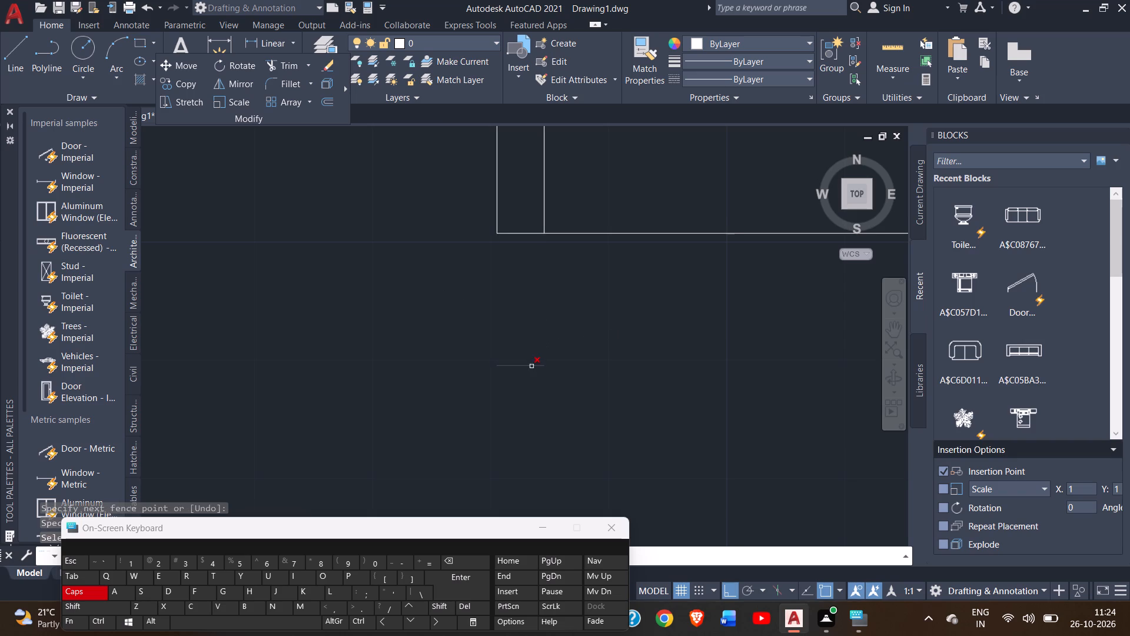
{"action": "double_click", "coordinate": [531, 366]}
Trim away the eastern strip's west edge and bottom edge south of the horizontal line.
{"action": "scroll", "coordinate": [615, 370], "scroll_direction": "down", "scroll_amount": 3}
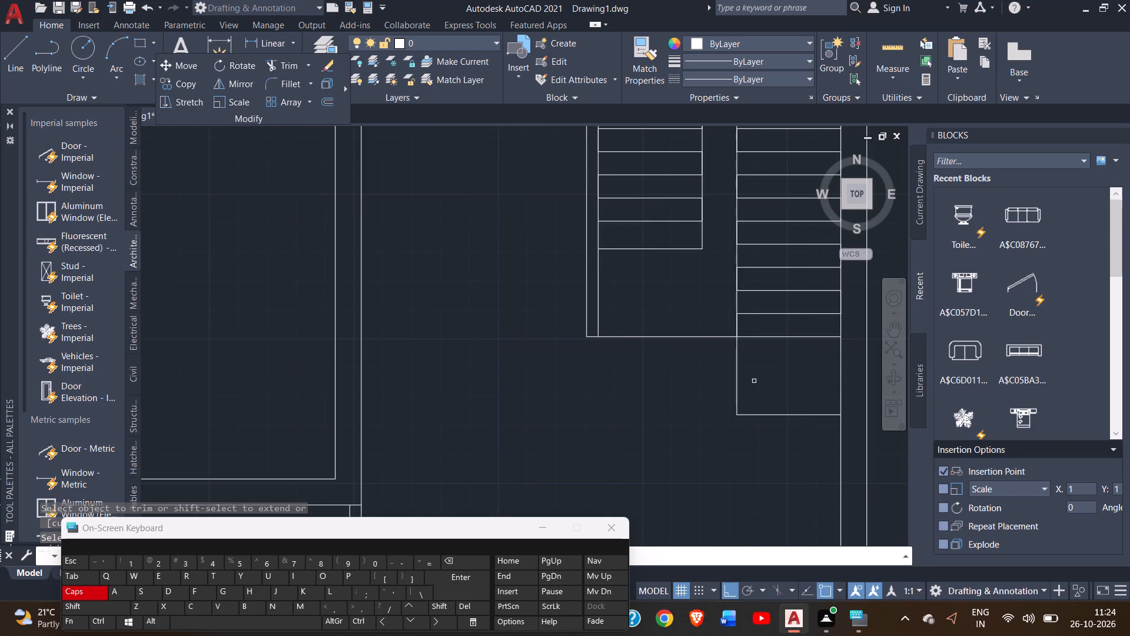
{"action": "left_click_drag", "start_coordinate": [752, 381], "coordinate": [702, 400]}
{"action": "left_click_drag", "start_coordinate": [788, 402], "coordinate": [792, 438]}
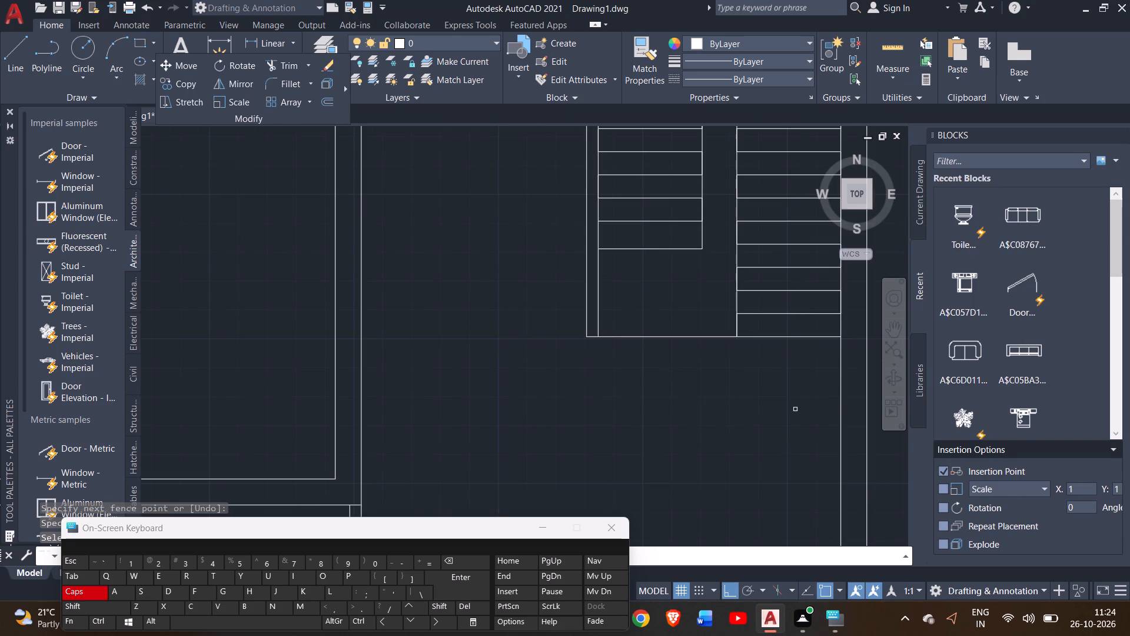
{"action": "right_click", "coordinate": [795, 397]}
{"action": "left_click", "coordinate": [808, 213]}
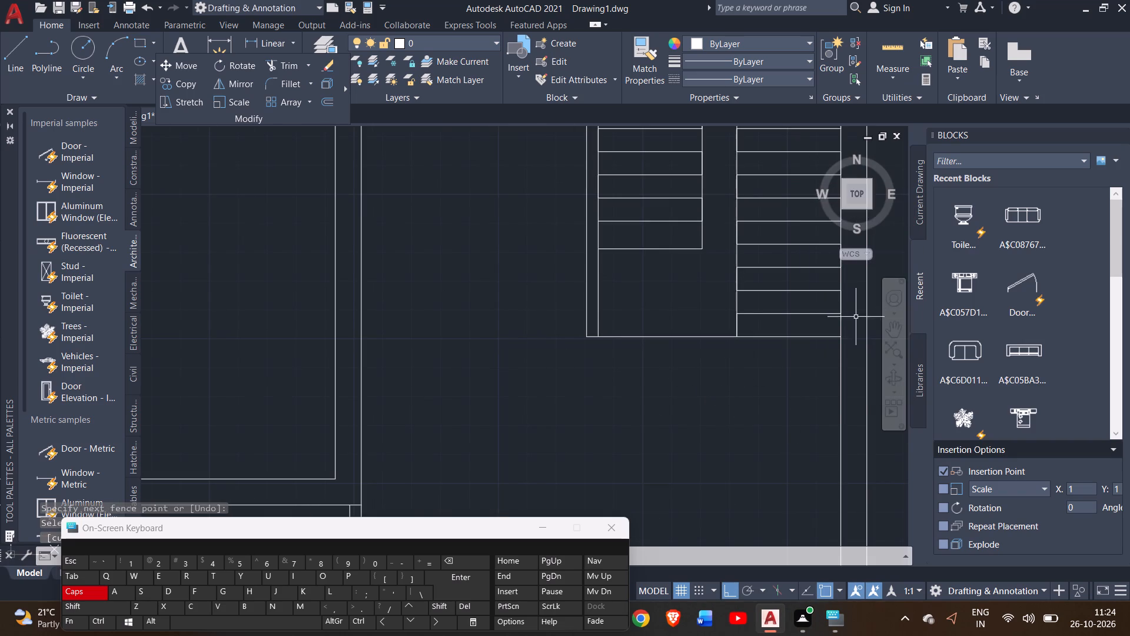
{"action": "scroll", "coordinate": [749, 389], "scroll_direction": "down", "scroll_amount": 2}
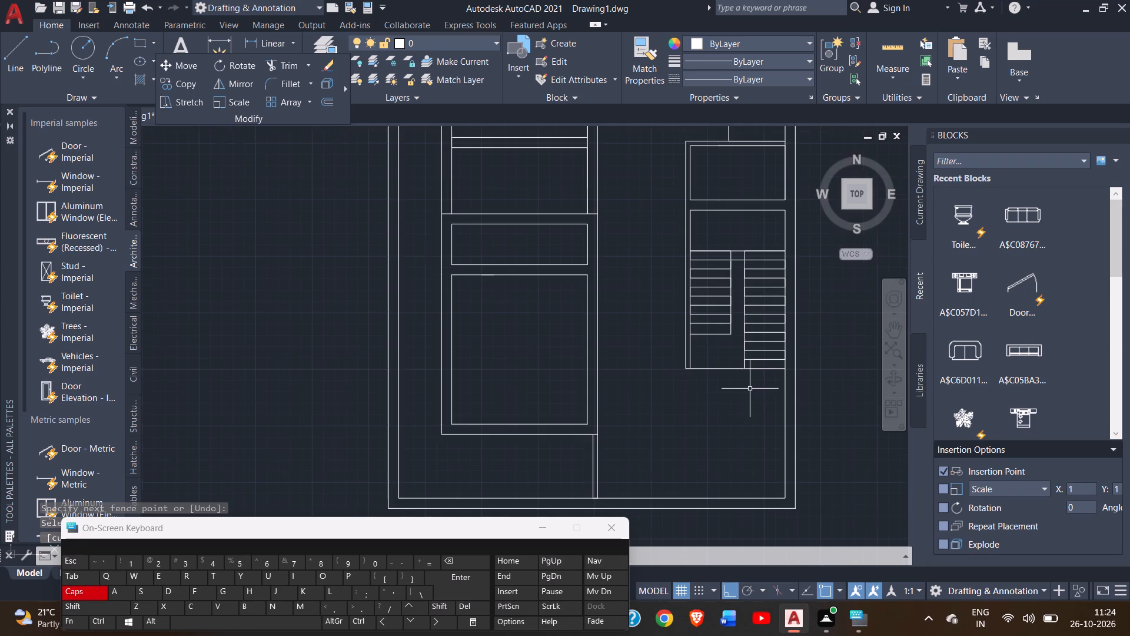
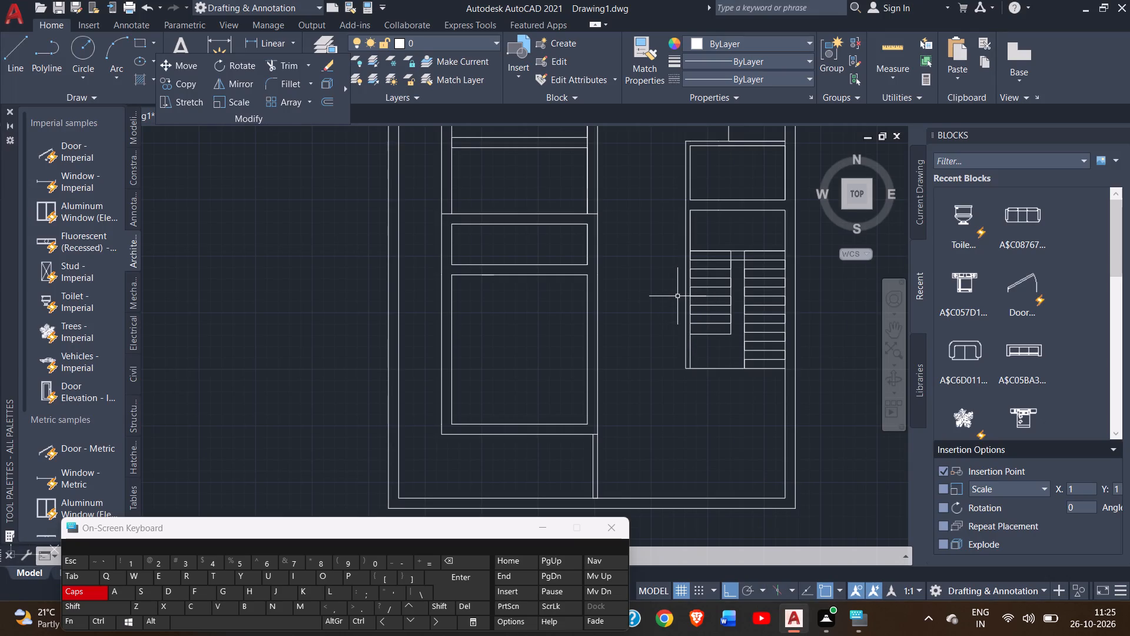
Review the floor plan from the southeast staircase up to the northern rooms, checking the overall wall layout.
{"action": "scroll", "coordinate": [672, 405], "scroll_direction": "down", "scroll_amount": 1}
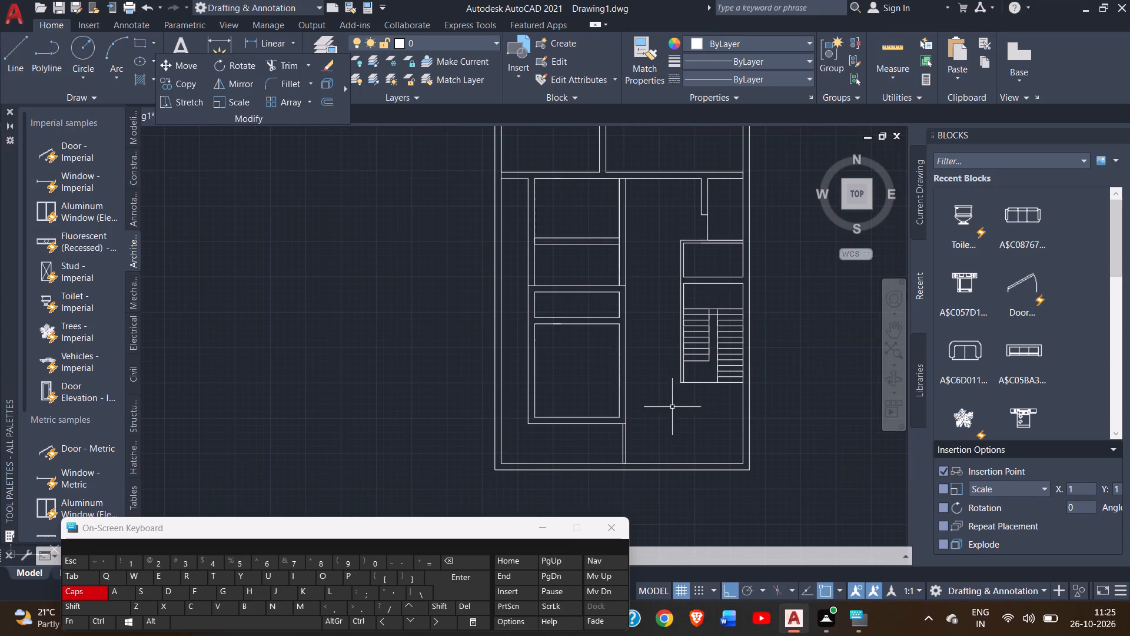
{"action": "middle_click_drag", "start_coordinate": [654, 380], "coordinate": [662, 492]}
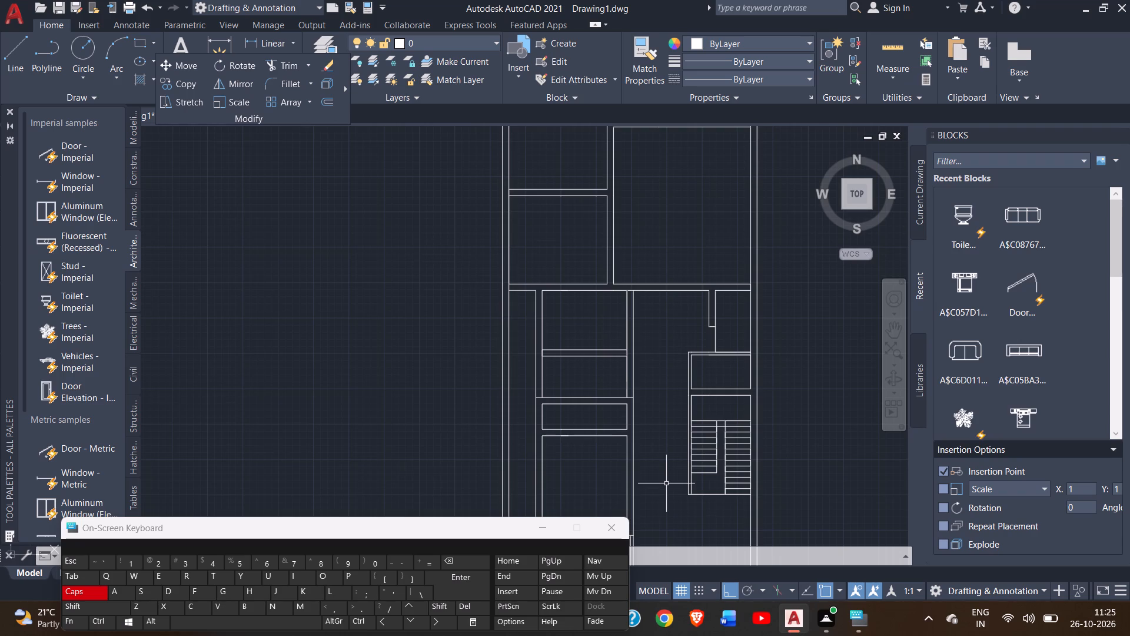
{"action": "middle_click_drag", "start_coordinate": [536, 226], "coordinate": [536, 274]}
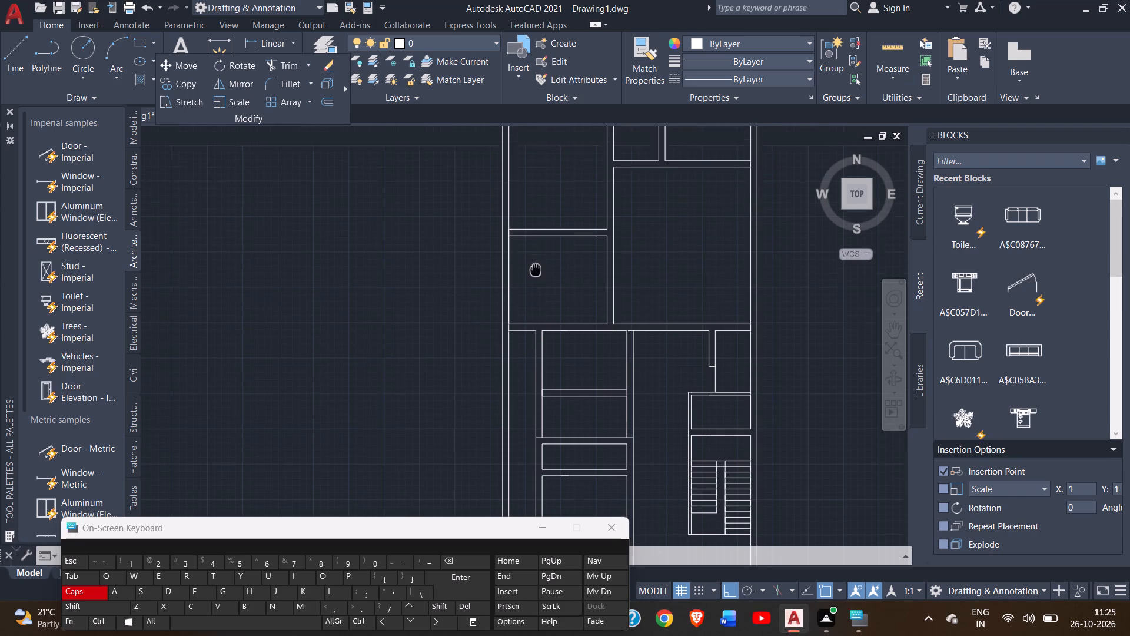
{"action": "middle_click_drag", "start_coordinate": [536, 274], "coordinate": [539, 365]}
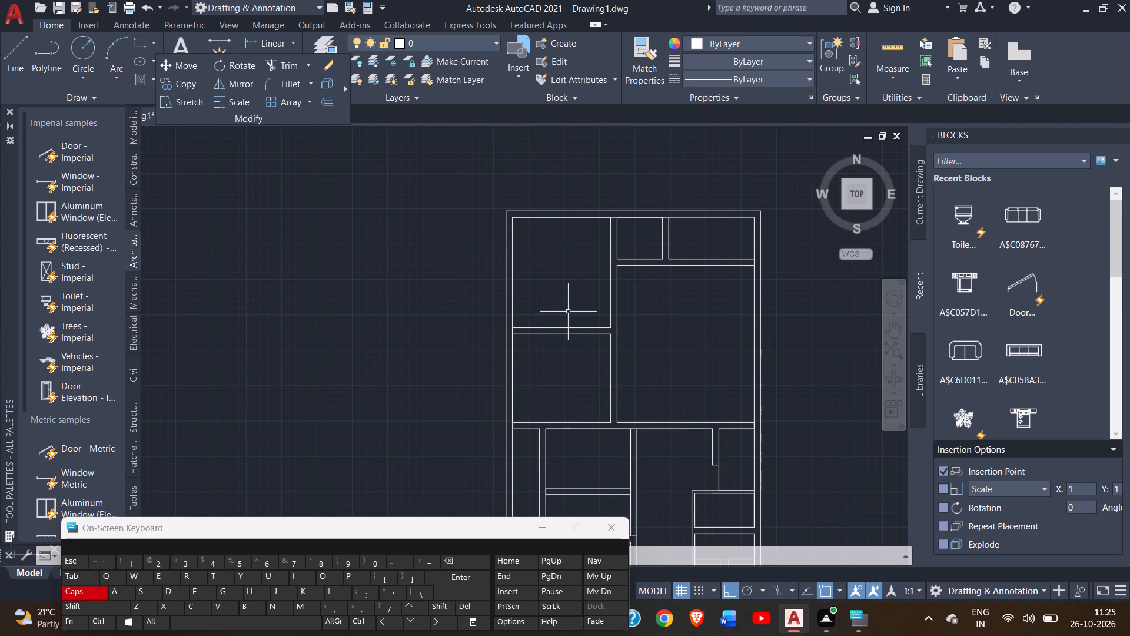
{"action": "scroll", "coordinate": [568, 312], "scroll_direction": "up", "scroll_amount": 2}
{"action": "scroll", "coordinate": [568, 313], "scroll_direction": "down", "scroll_amount": 3}
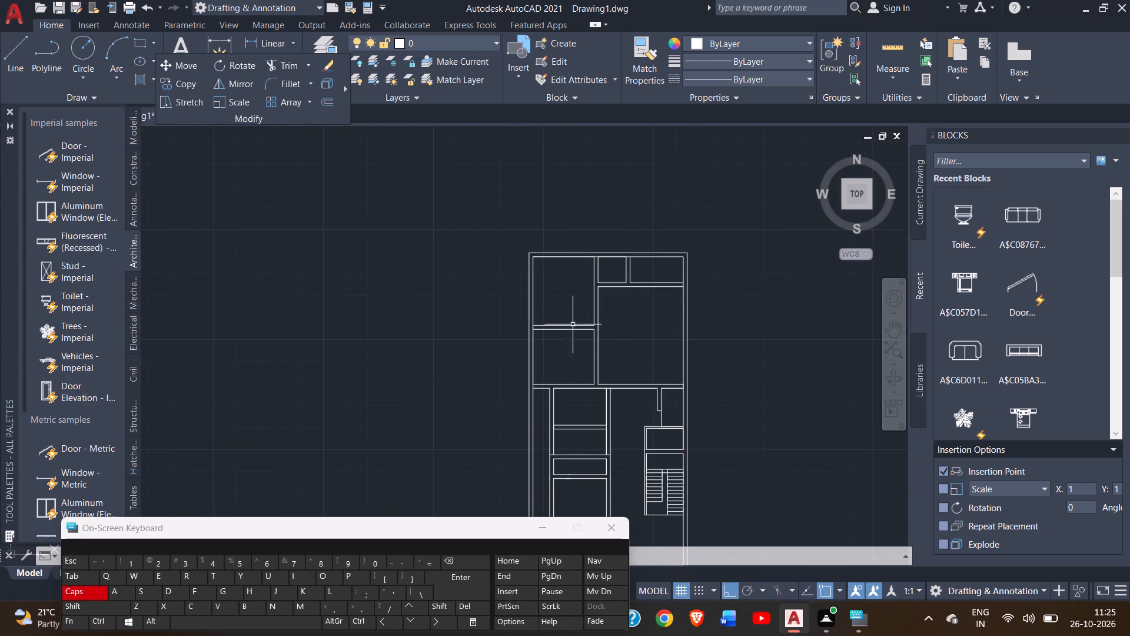
{"action": "scroll", "coordinate": [585, 383], "scroll_direction": "down", "scroll_amount": 1}
{"action": "scroll", "coordinate": [585, 383], "scroll_direction": "up", "scroll_amount": 1}
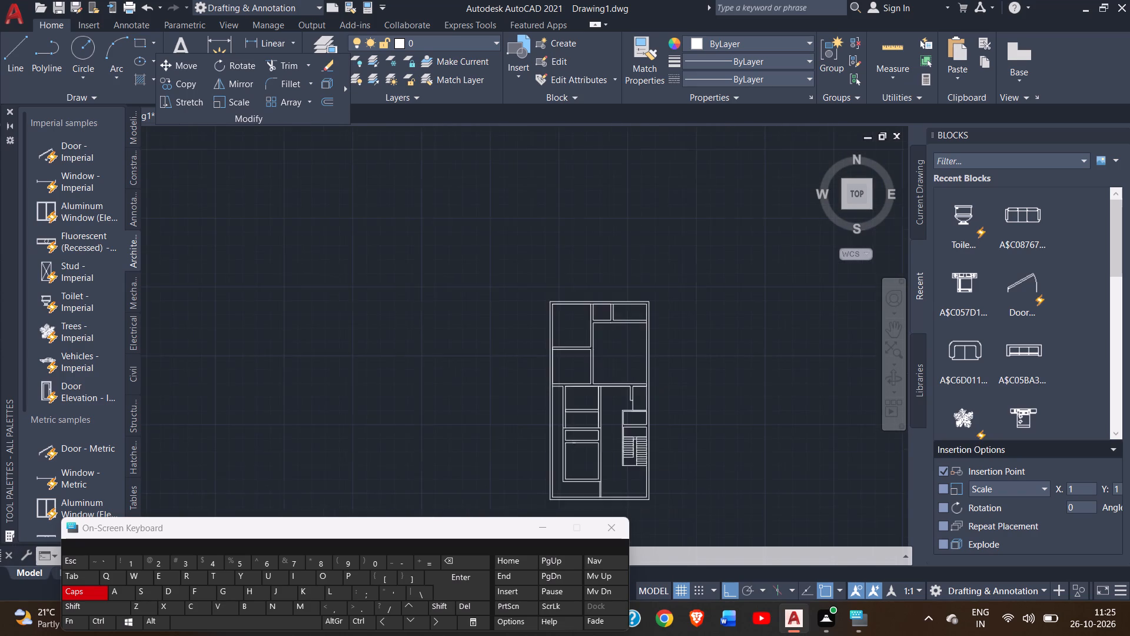
{"action": "middle_click_drag", "start_coordinate": [575, 373], "coordinate": [576, 419]}
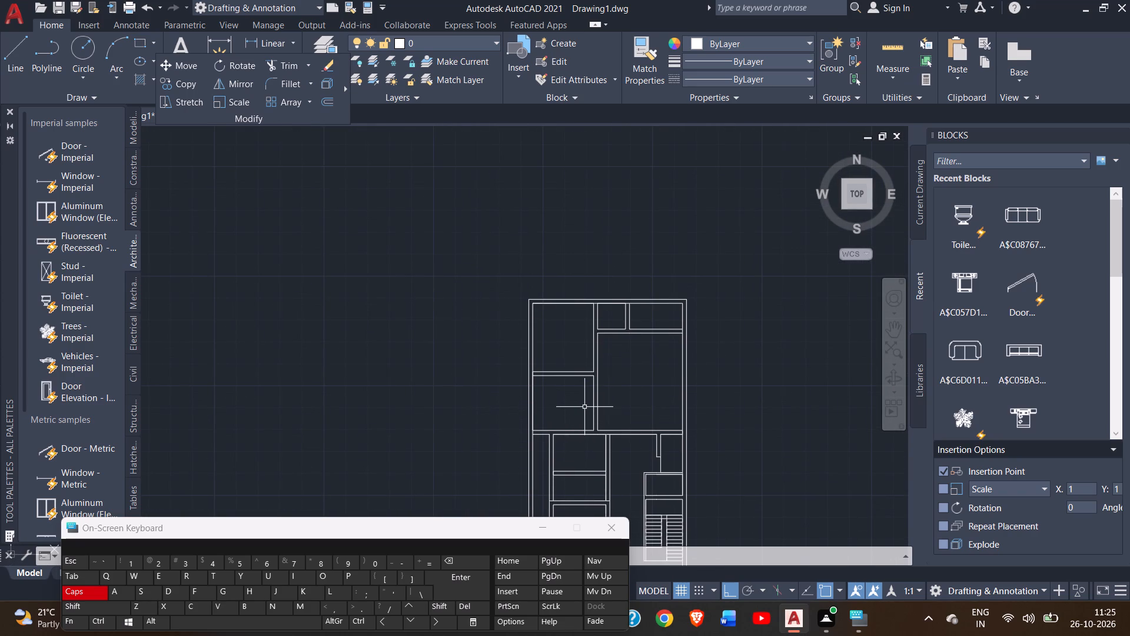
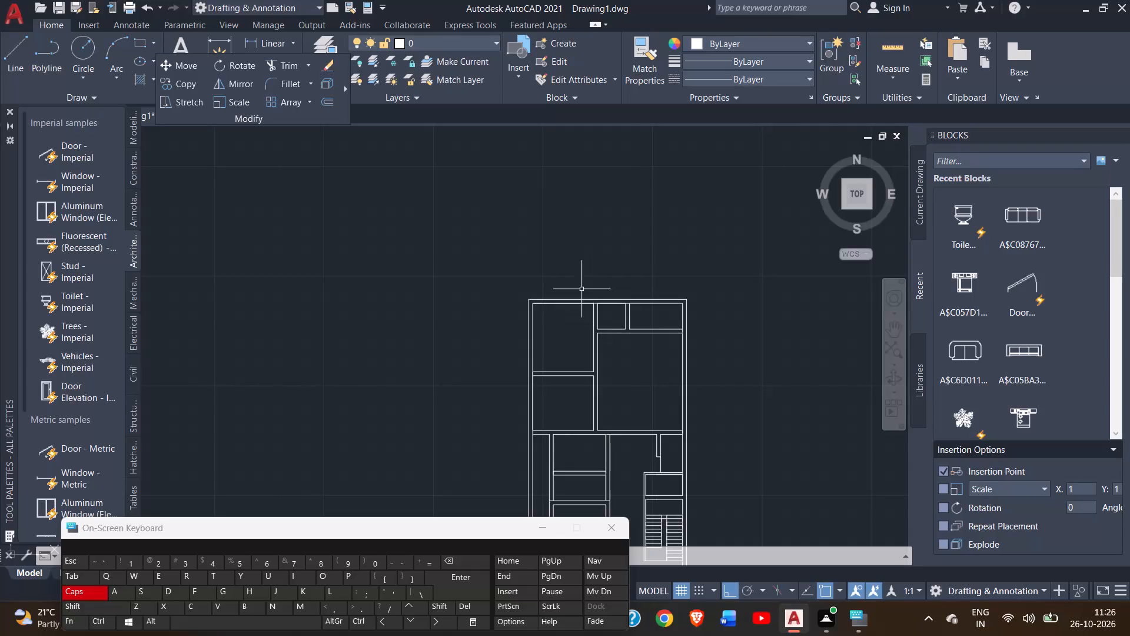
Draw a line 4'2" west from the large northeast room's inner northeast corner along its north wall, then south to its south wall.
{"action": "scroll", "coordinate": [563, 364], "scroll_direction": "down", "scroll_amount": 1}
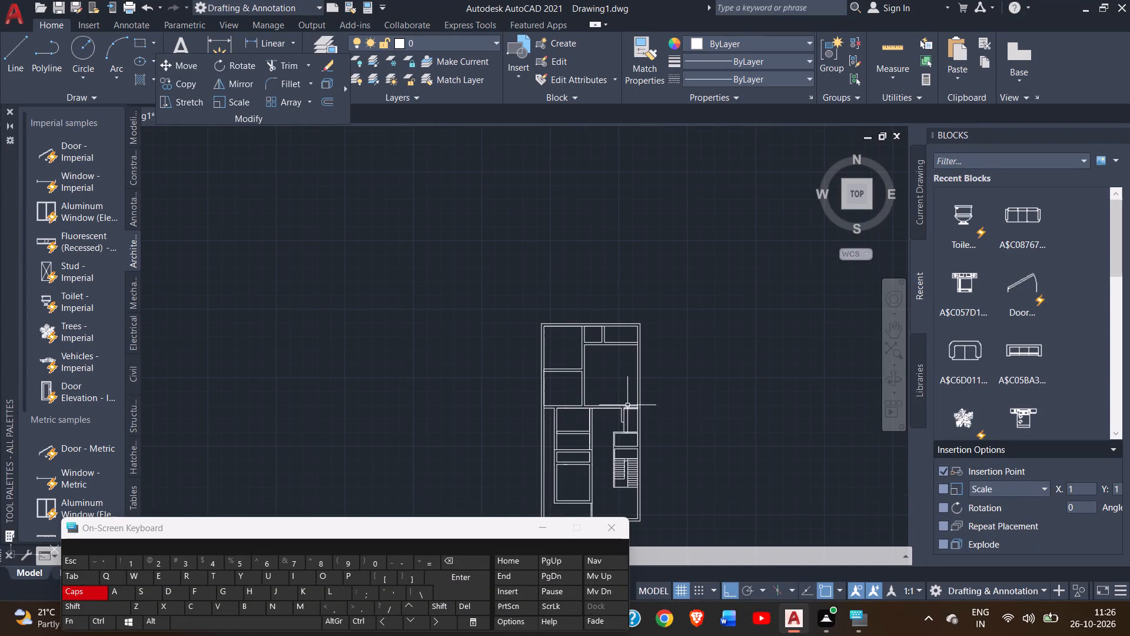
{"action": "middle_click_drag", "start_coordinate": [630, 385], "coordinate": [619, 312]}
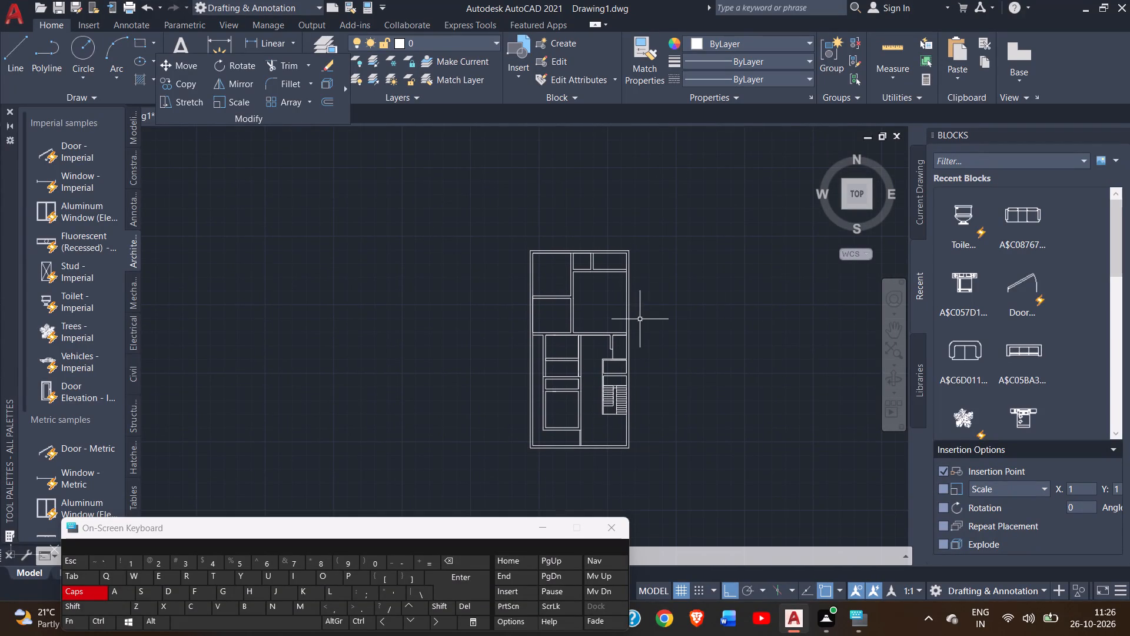
{"action": "scroll", "coordinate": [616, 289], "scroll_direction": "up", "scroll_amount": 1}
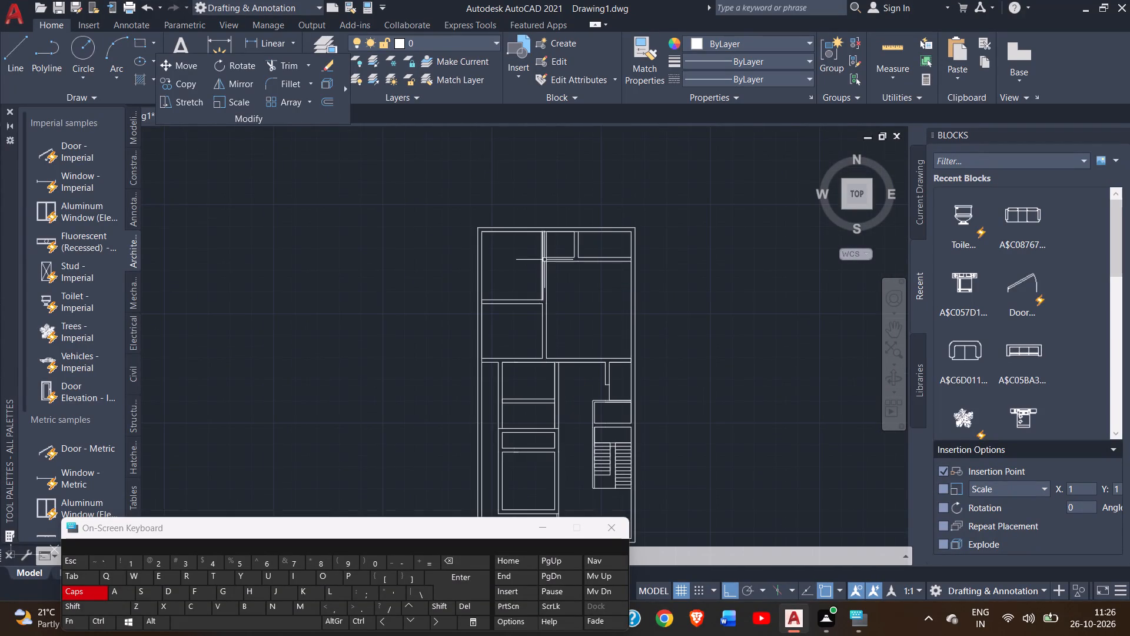
{"action": "scroll", "coordinate": [544, 259], "scroll_direction": "up", "scroll_amount": 3}
{"action": "scroll", "coordinate": [588, 296], "scroll_direction": "down", "scroll_amount": 3}
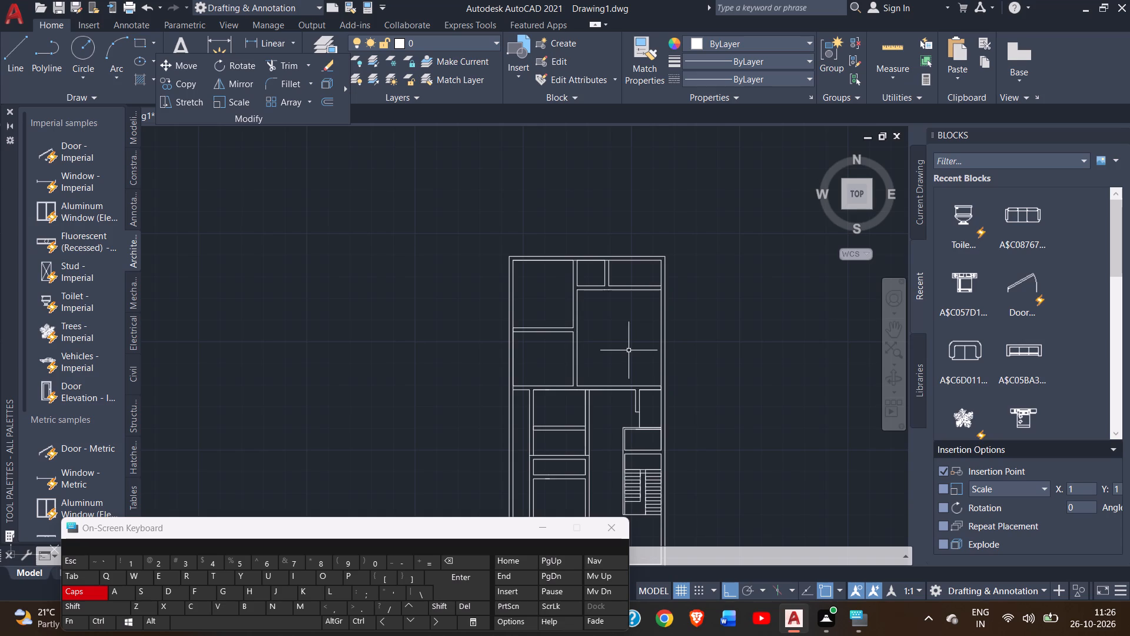
{"action": "left_click", "coordinate": [10, 51]}
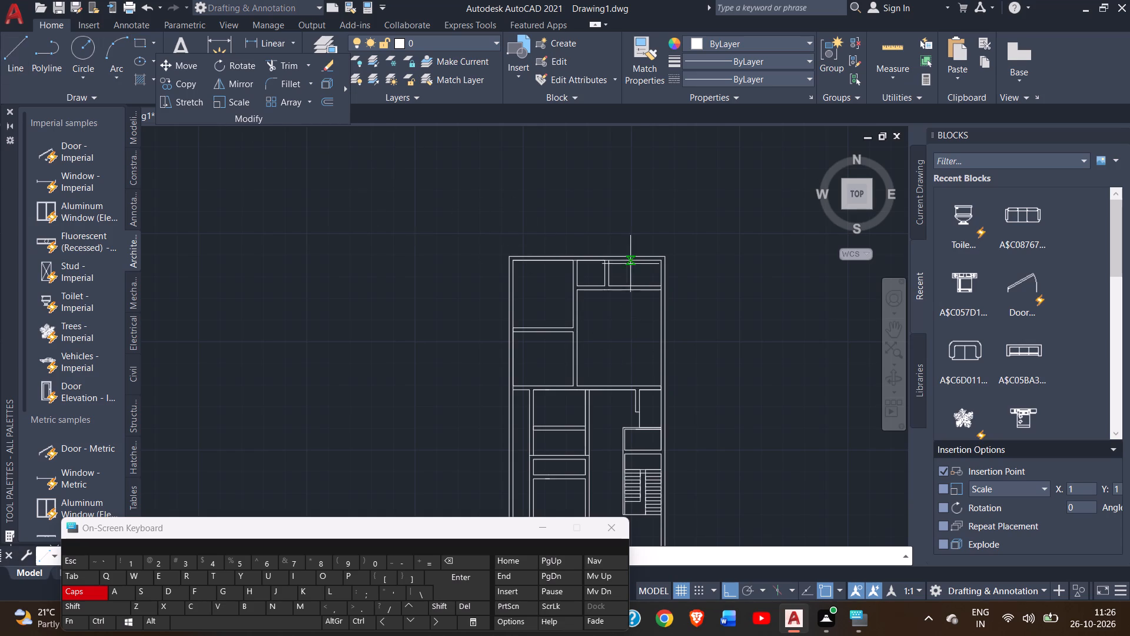
{"action": "scroll", "coordinate": [633, 291], "scroll_direction": "up", "scroll_amount": 2}
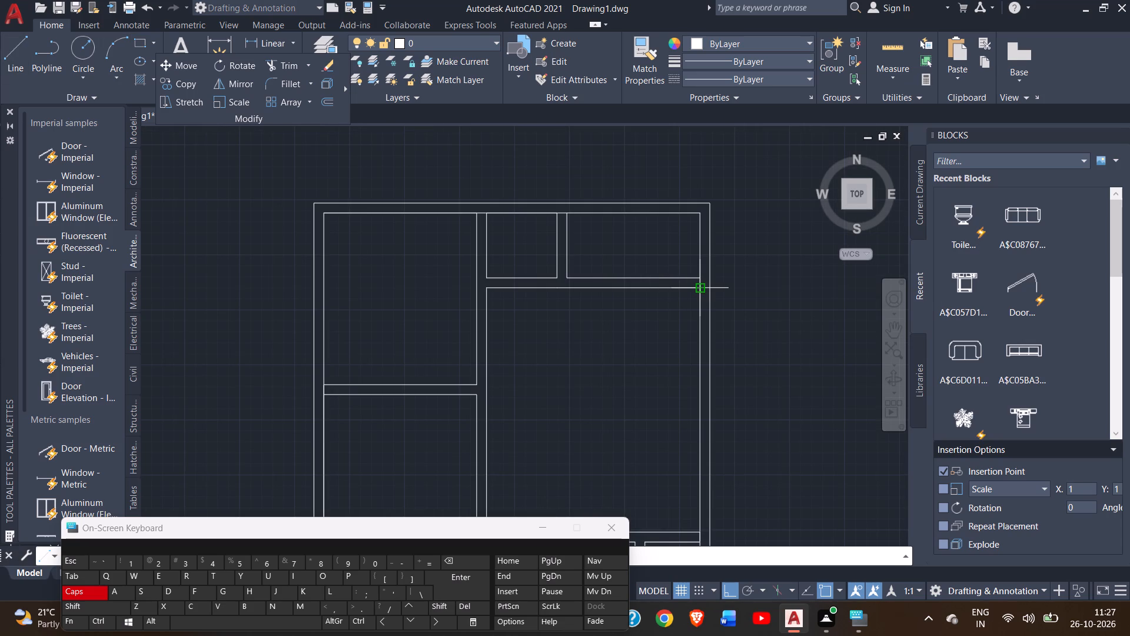
{"action": "left_click", "coordinate": [699, 291]}
{"action": "type", "text": "4'2"}
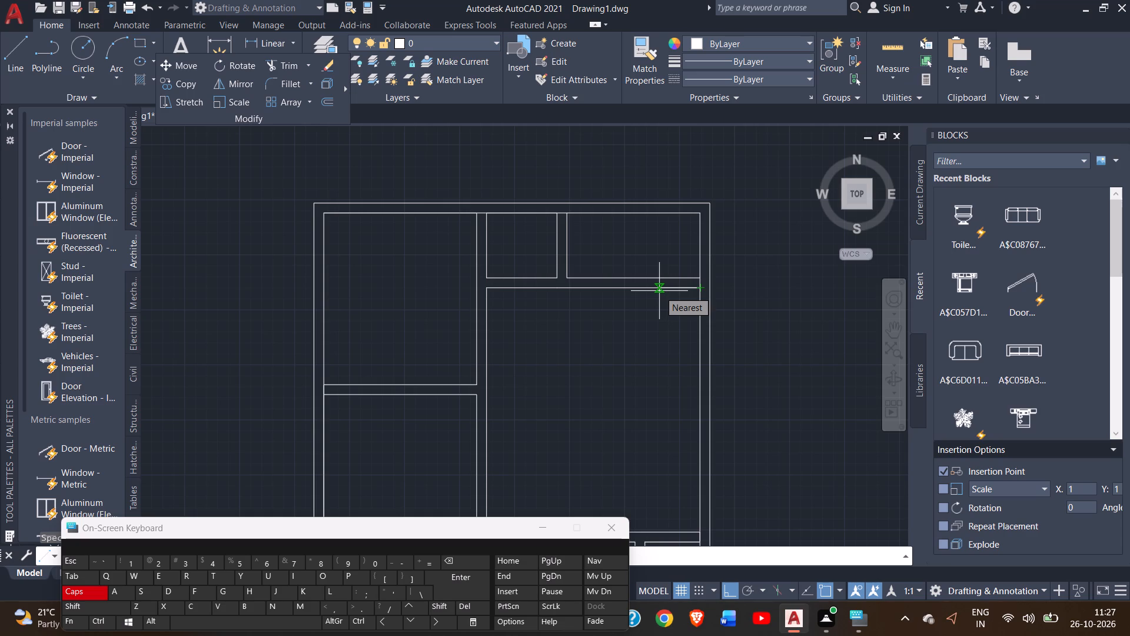
{"action": "key", "text": "shift+quotedbl"}
{"action": "key", "text": "Return"}
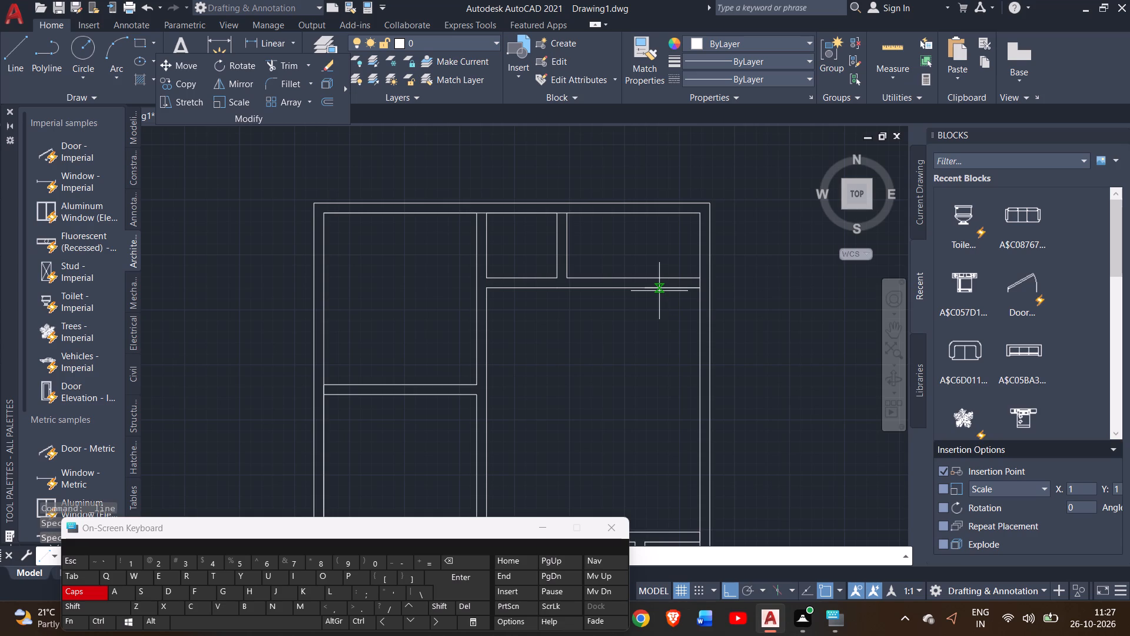
{"action": "scroll", "coordinate": [655, 426], "scroll_direction": "down", "scroll_amount": 1}
{"action": "middle_click_drag", "start_coordinate": [645, 414], "coordinate": [636, 392]}
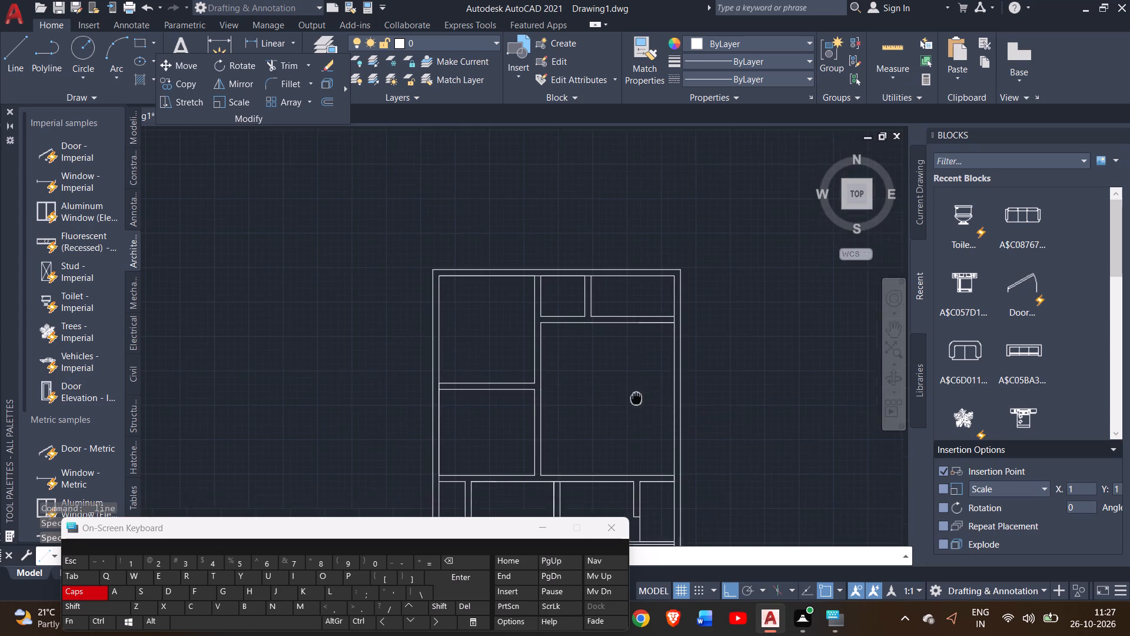
{"action": "middle_click_drag", "start_coordinate": [636, 392], "coordinate": [629, 273]}
{"action": "scroll", "coordinate": [632, 348], "scroll_direction": "up", "scroll_amount": 2}
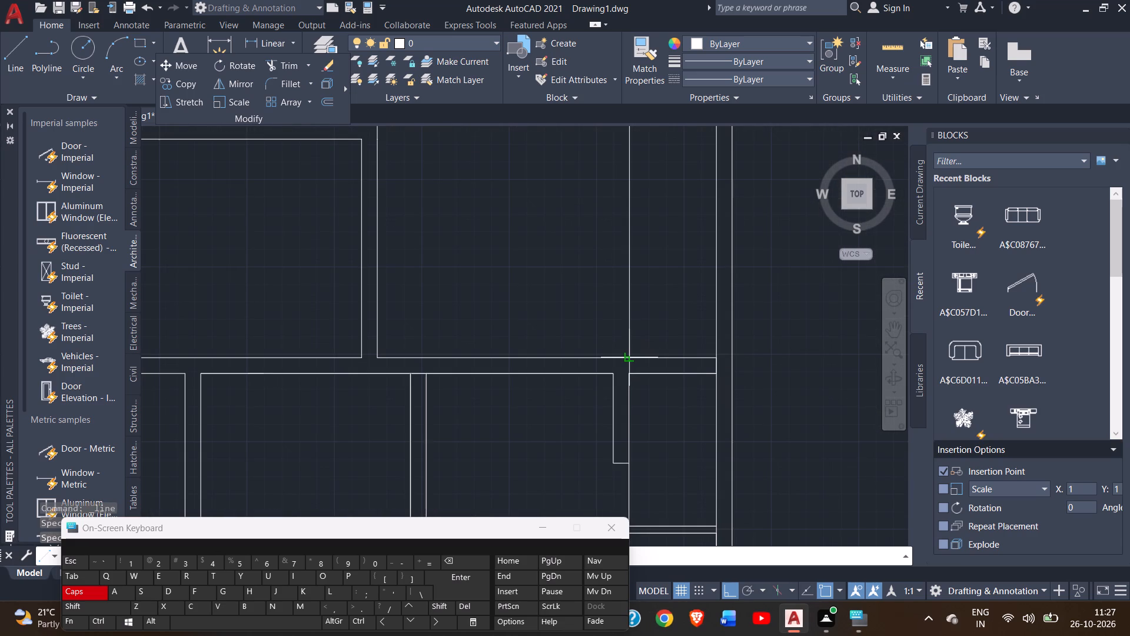
{"action": "left_click", "coordinate": [633, 358]}
Continue the line 9" west along the south wall, then north to the room's north wall, forming the new partition's second face.
{"action": "scroll", "coordinate": [604, 359], "scroll_direction": "up", "scroll_amount": 2}
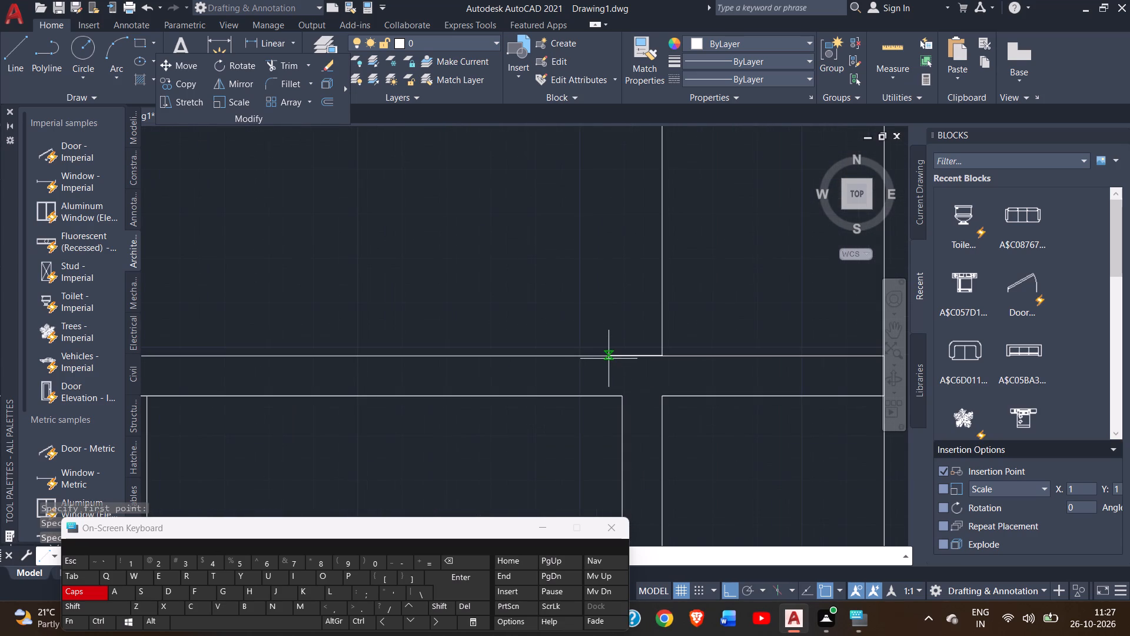
{"action": "key", "text": "9"}
{"action": "key", "text": "shift+quotedbl"}
{"action": "key", "text": "Return"}
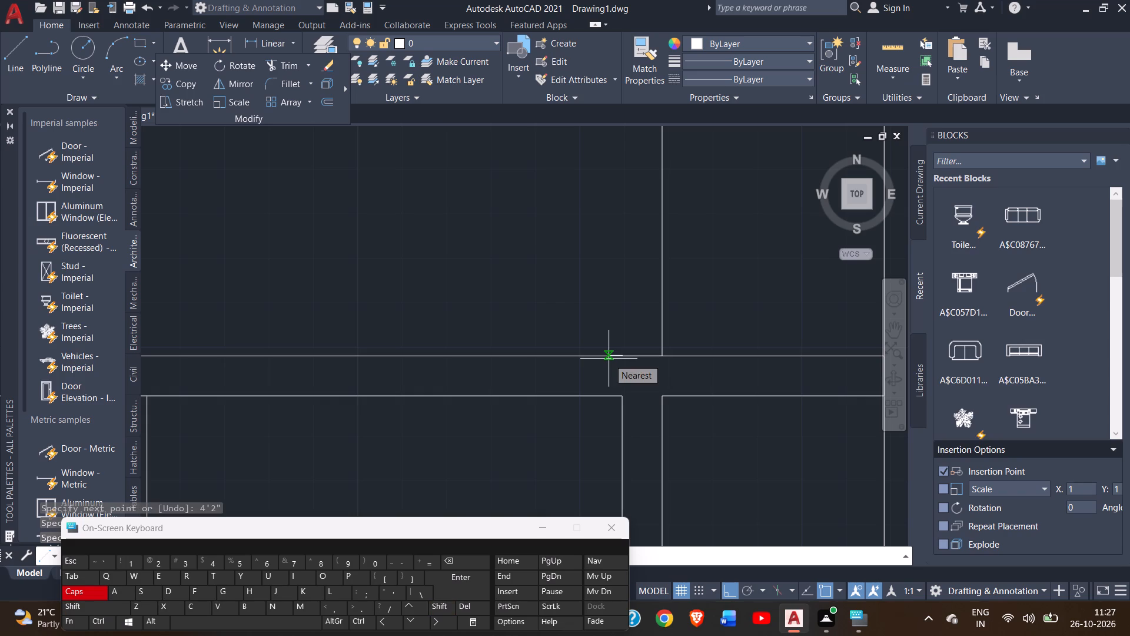
{"action": "scroll", "coordinate": [608, 250], "scroll_direction": "down", "scroll_amount": 1}
{"action": "middle_click_drag", "start_coordinate": [602, 209], "coordinate": [606, 446]}
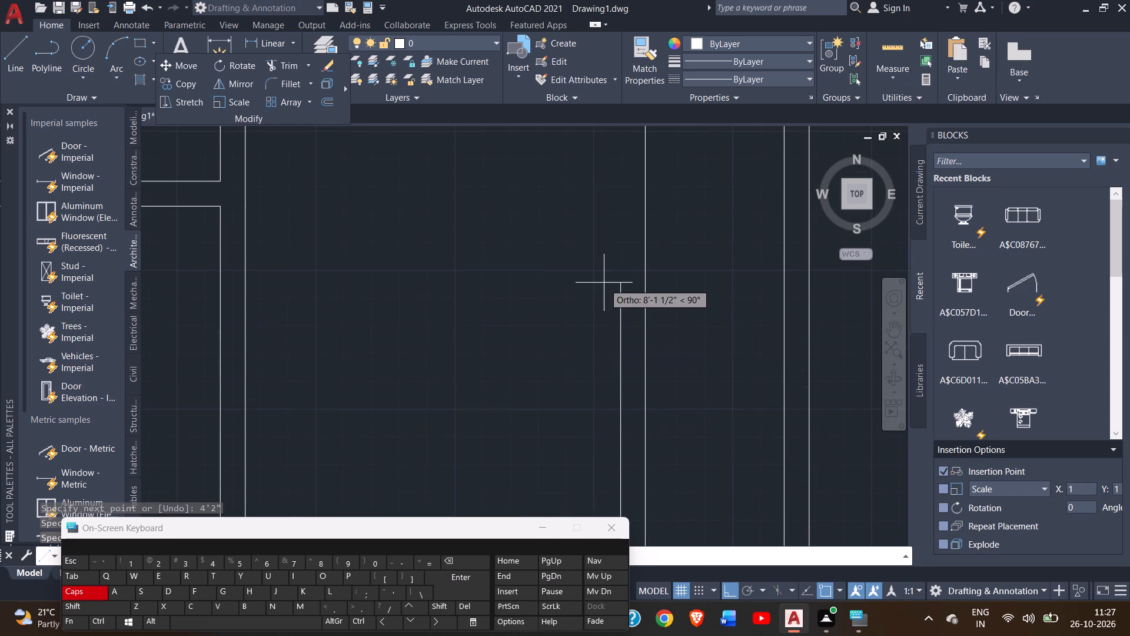
{"action": "scroll", "coordinate": [604, 283], "scroll_direction": "down", "scroll_amount": 2}
{"action": "middle_click_drag", "start_coordinate": [594, 221], "coordinate": [599, 328]}
{"action": "scroll", "coordinate": [601, 279], "scroll_direction": "up", "scroll_amount": 2}
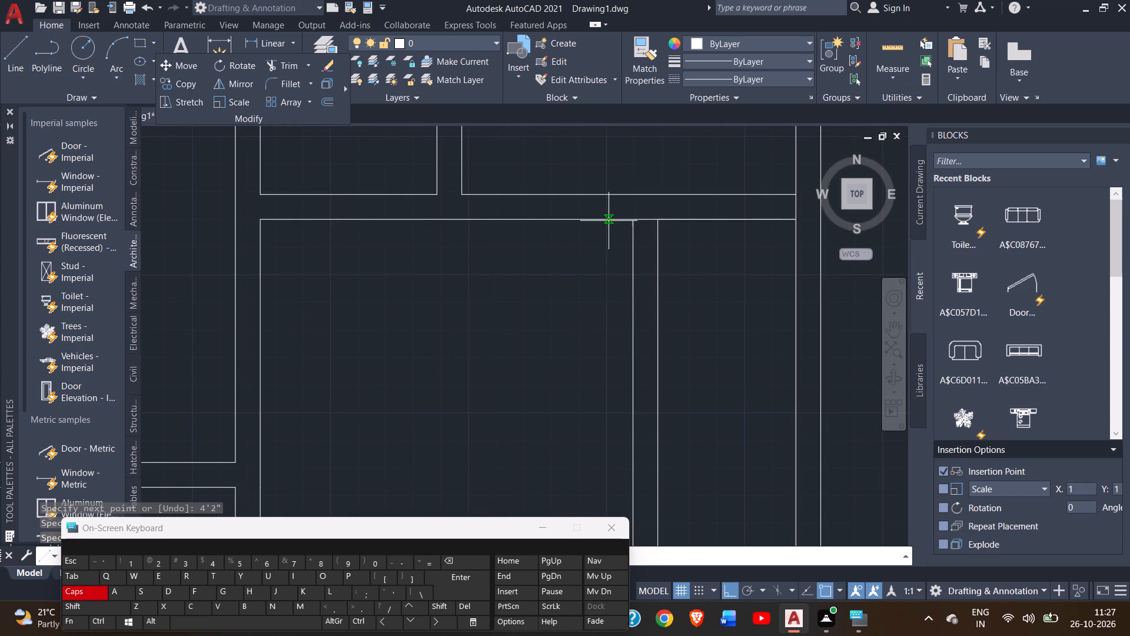
{"action": "left_click", "coordinate": [629, 219]}
{"action": "right_click", "coordinate": [620, 260]}
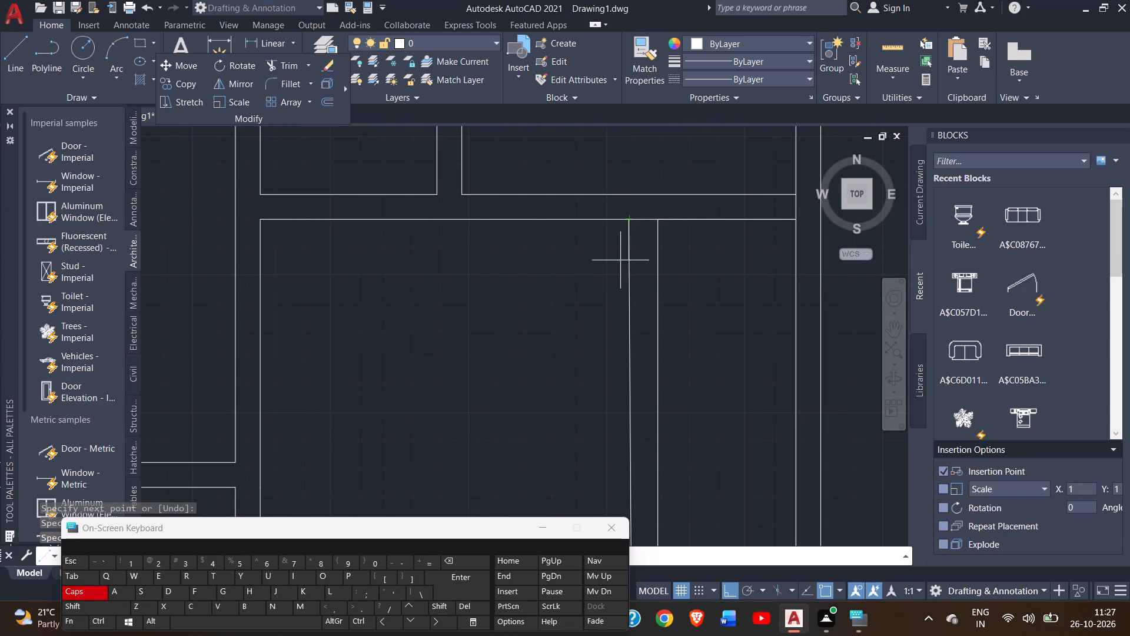
{"action": "left_click", "coordinate": [646, 269]}
Examine the new partition in the northeast room and how it fits the overall floor plan.
{"action": "scroll", "coordinate": [573, 335], "scroll_direction": "down", "scroll_amount": 2}
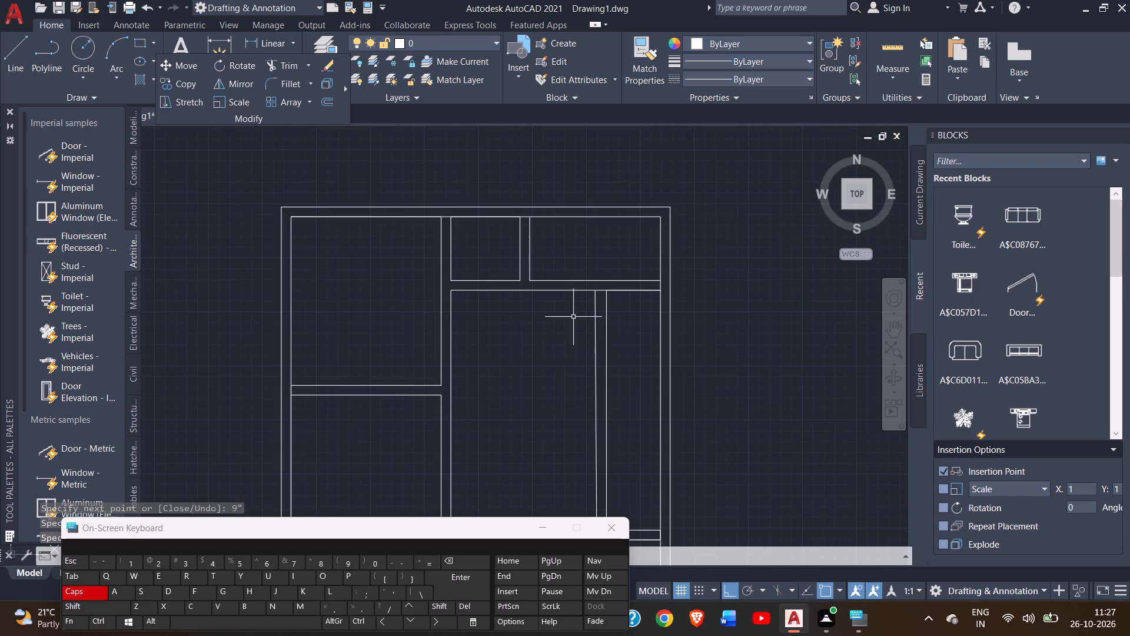
{"action": "middle_click_drag", "start_coordinate": [571, 348], "coordinate": [587, 214]}
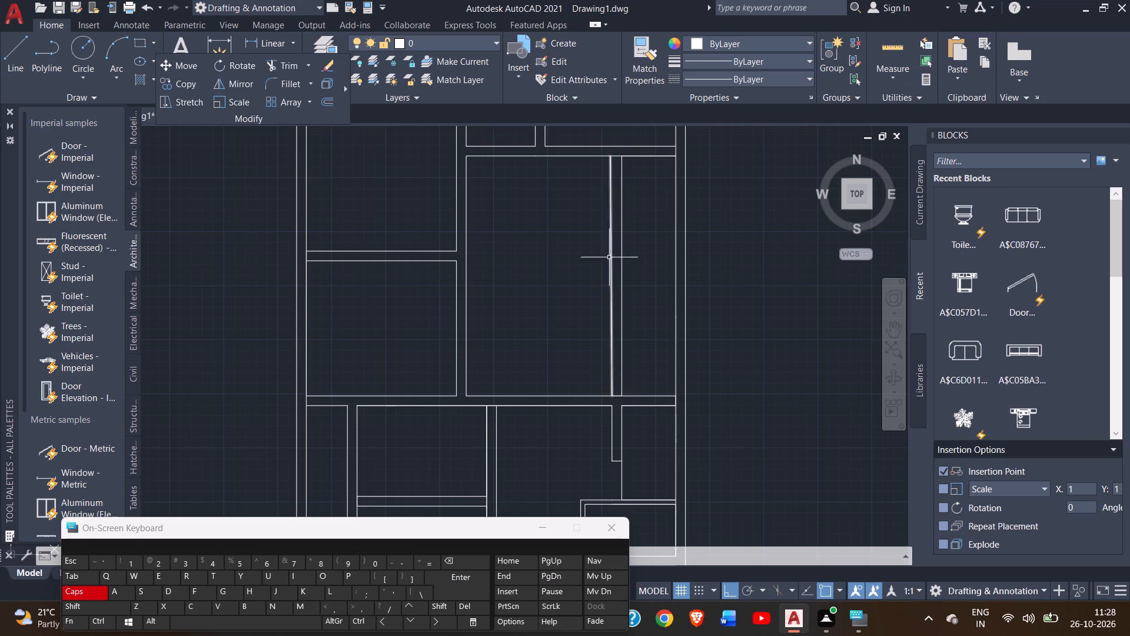
{"action": "scroll", "coordinate": [590, 235], "scroll_direction": "down", "scroll_amount": 3}
{"action": "scroll", "coordinate": [591, 243], "scroll_direction": "up", "scroll_amount": 3}
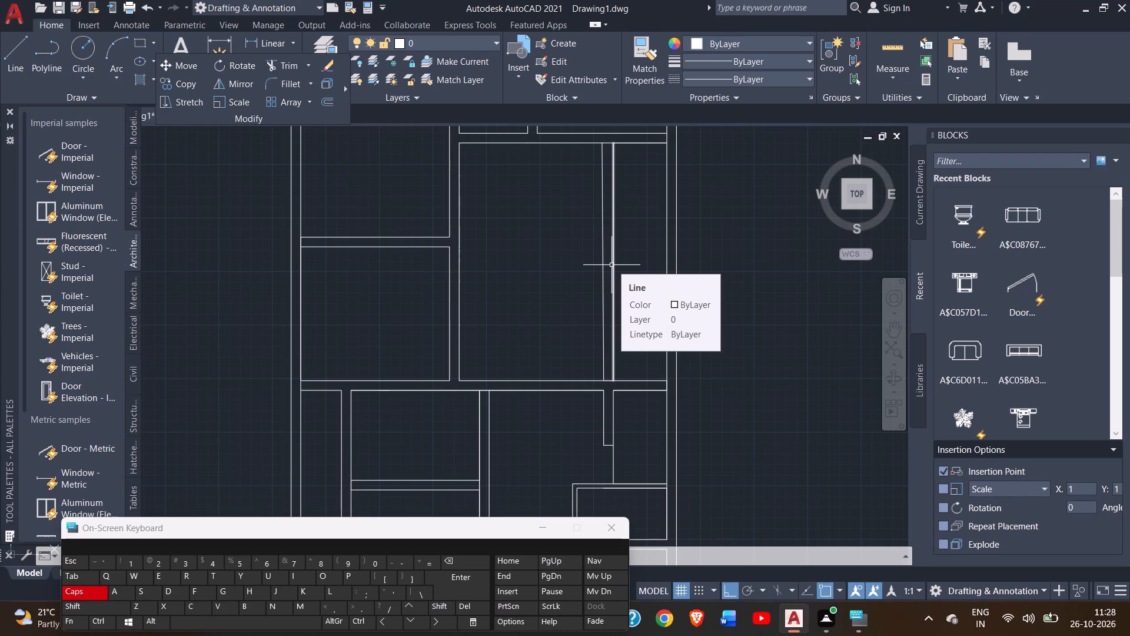
{"action": "scroll", "coordinate": [517, 324], "scroll_direction": "down", "scroll_amount": 2}
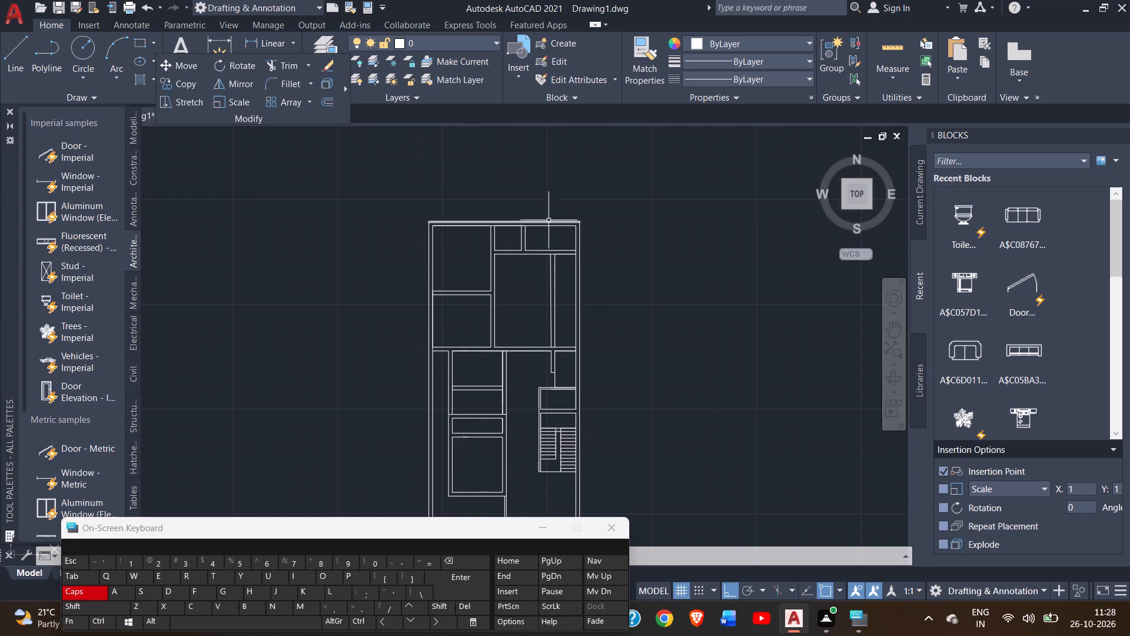
{"action": "middle_click_drag", "start_coordinate": [639, 253], "coordinate": [673, 280]}
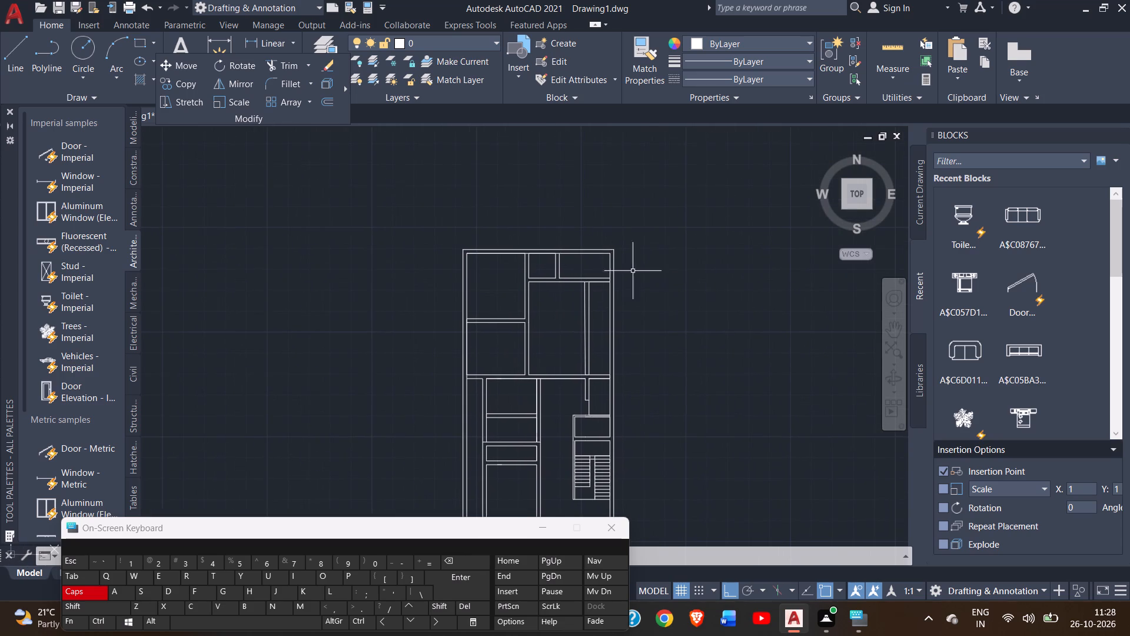
{"action": "scroll", "coordinate": [554, 258], "scroll_direction": "up", "scroll_amount": 4}
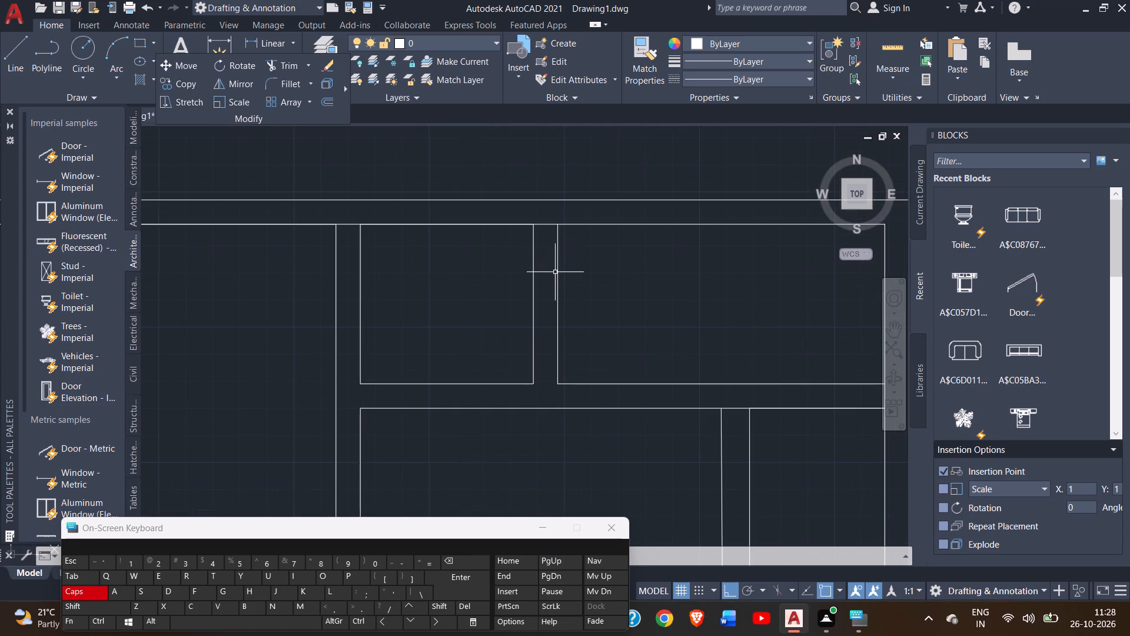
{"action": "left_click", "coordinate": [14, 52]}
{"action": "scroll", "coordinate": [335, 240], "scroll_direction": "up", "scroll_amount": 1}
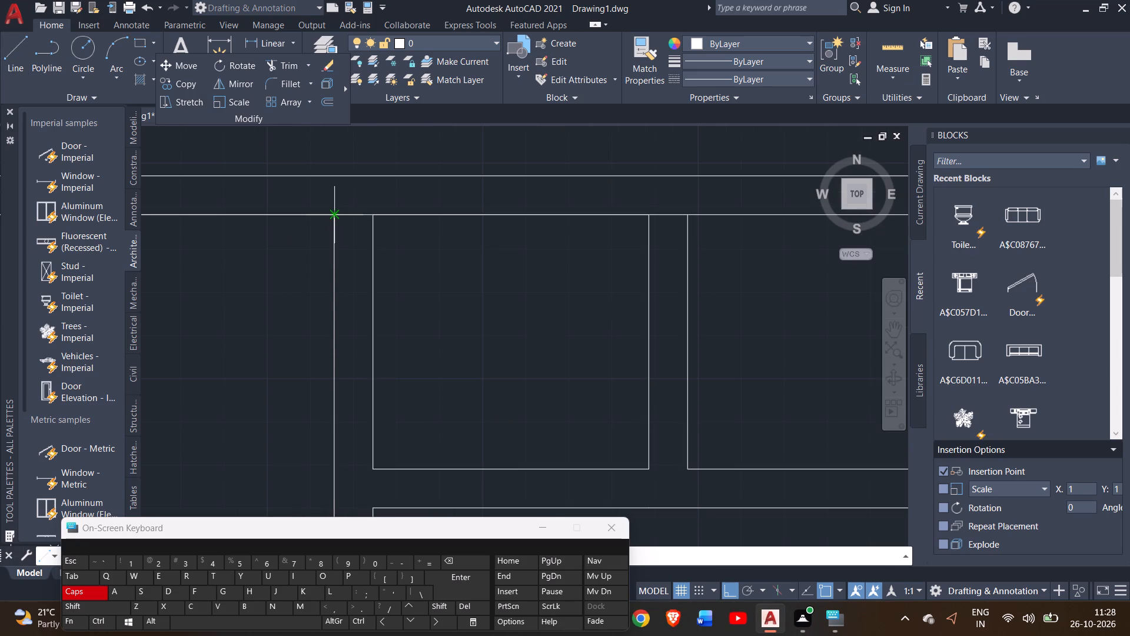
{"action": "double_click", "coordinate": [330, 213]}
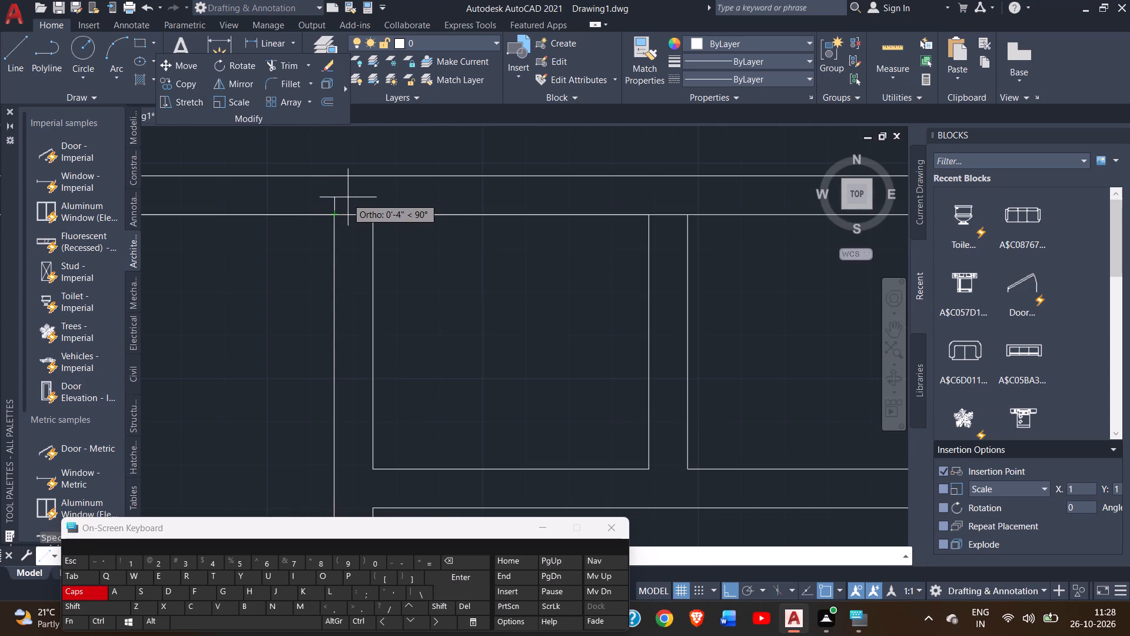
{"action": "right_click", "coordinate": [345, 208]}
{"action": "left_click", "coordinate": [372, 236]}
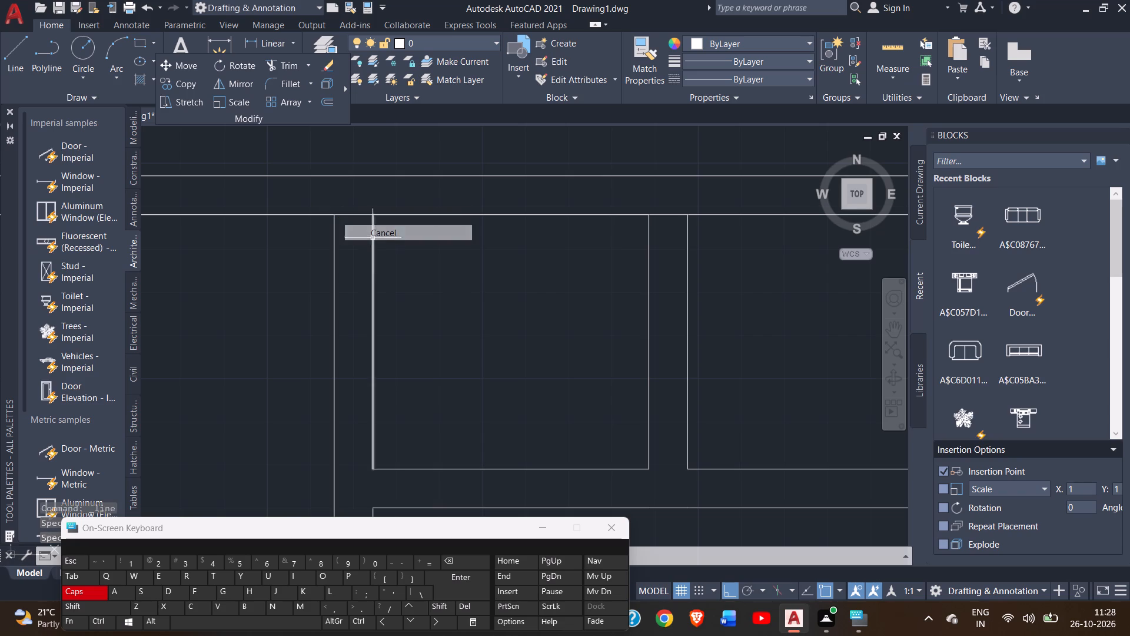
Draw a polyline from the small northern room's southwest corner west across the wall to its opposite face.
{"action": "left_click", "coordinate": [25, 68]}
{"action": "left_click", "coordinate": [30, 68]}
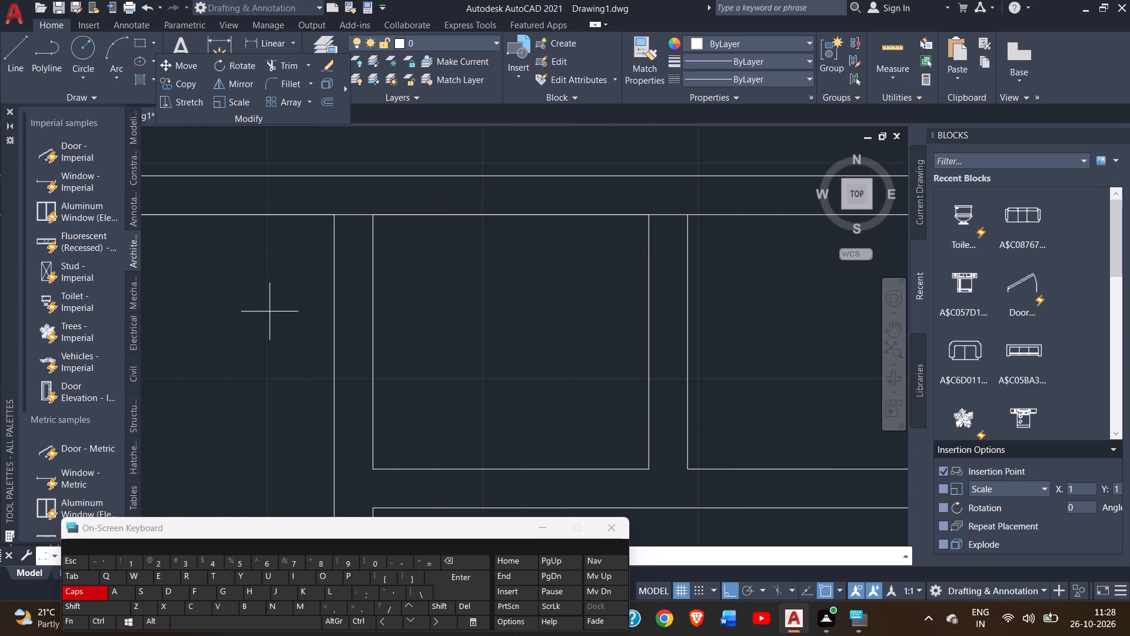
{"action": "middle_click_drag", "start_coordinate": [270, 312], "coordinate": [293, 217]}
{"action": "left_click", "coordinate": [398, 375]}
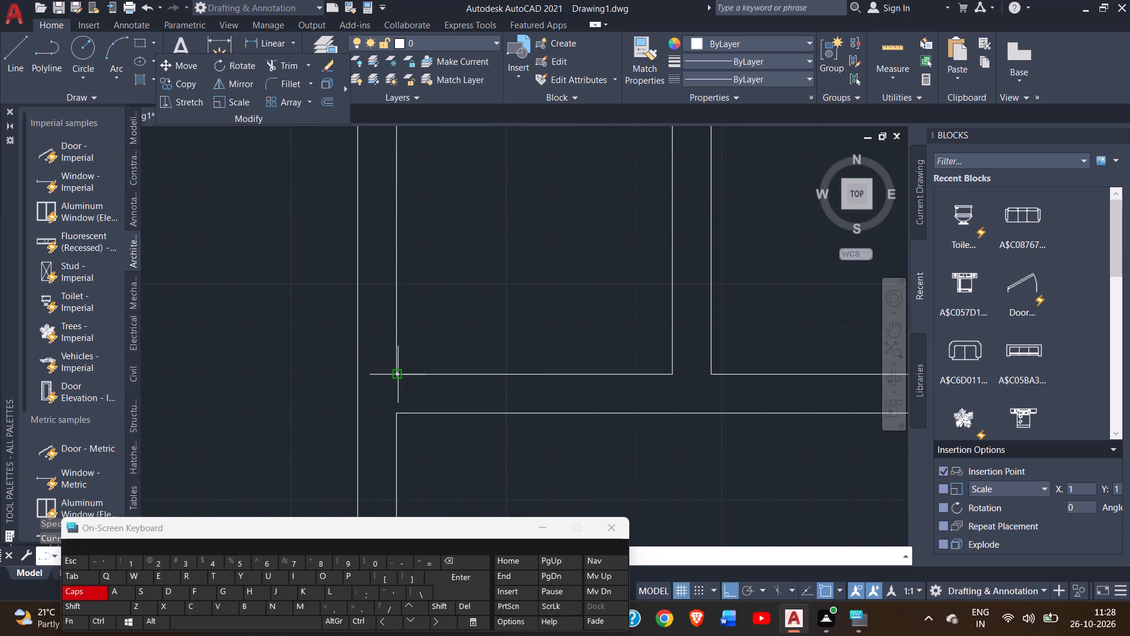
{"action": "left_click", "coordinate": [360, 370]}
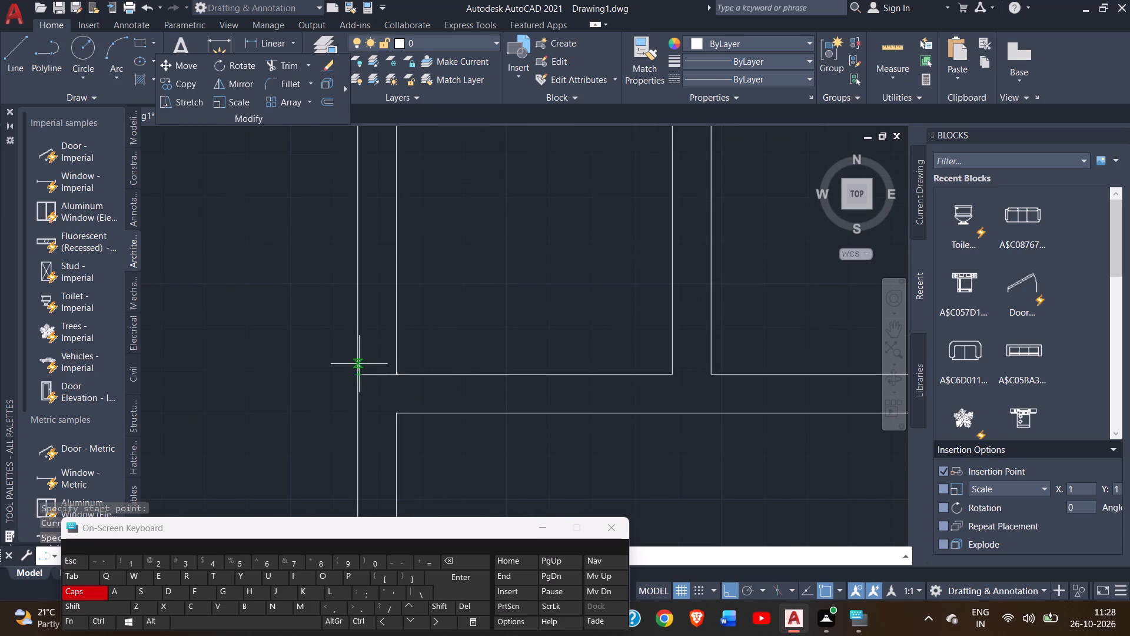
{"action": "right_click", "coordinate": [350, 317]}
{"action": "left_click", "coordinate": [377, 332]}
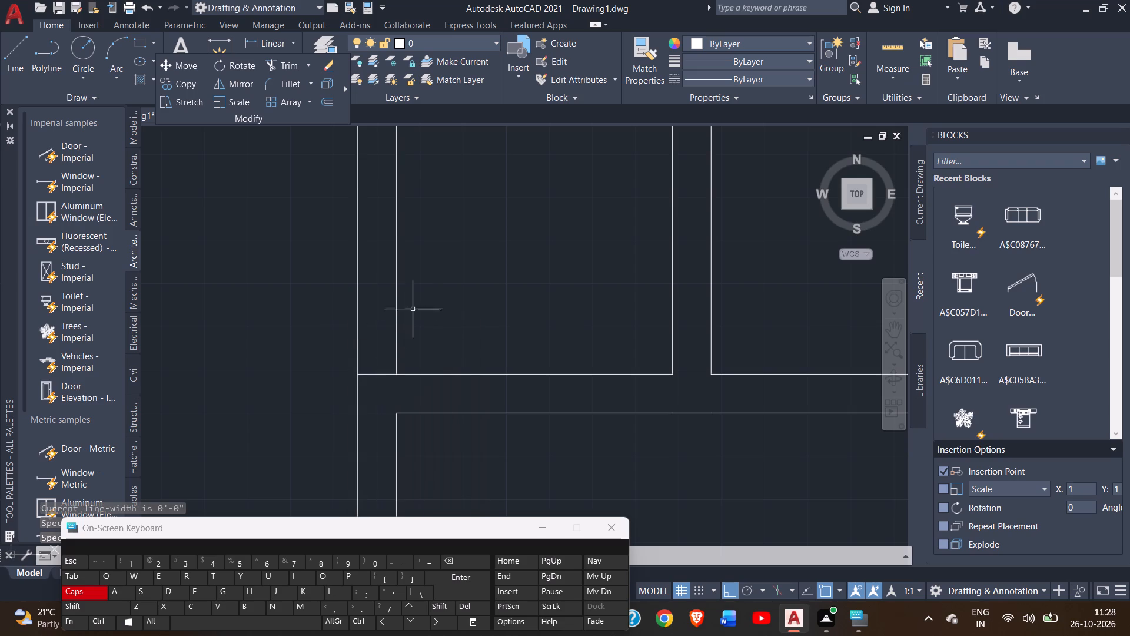
Draw a centre line in the wall west of the small northern room, from the crossing segment's midpoint north to the north wall.
{"action": "left_click", "coordinate": [11, 52]}
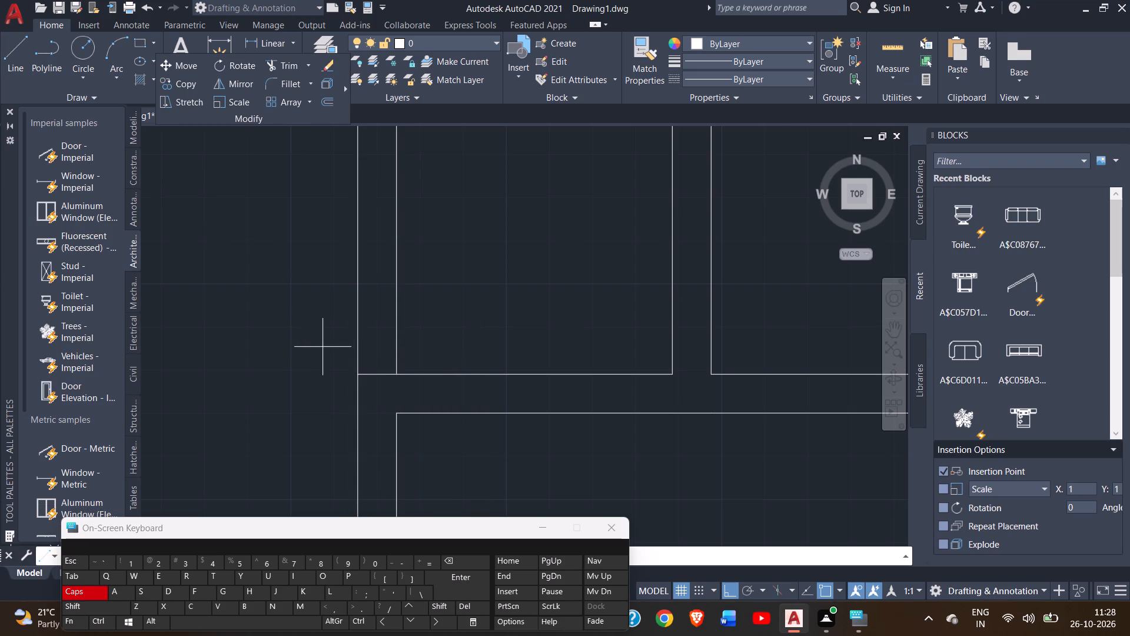
{"action": "scroll", "coordinate": [325, 347], "scroll_direction": "up", "scroll_amount": 2}
{"action": "left_click", "coordinate": [455, 420]}
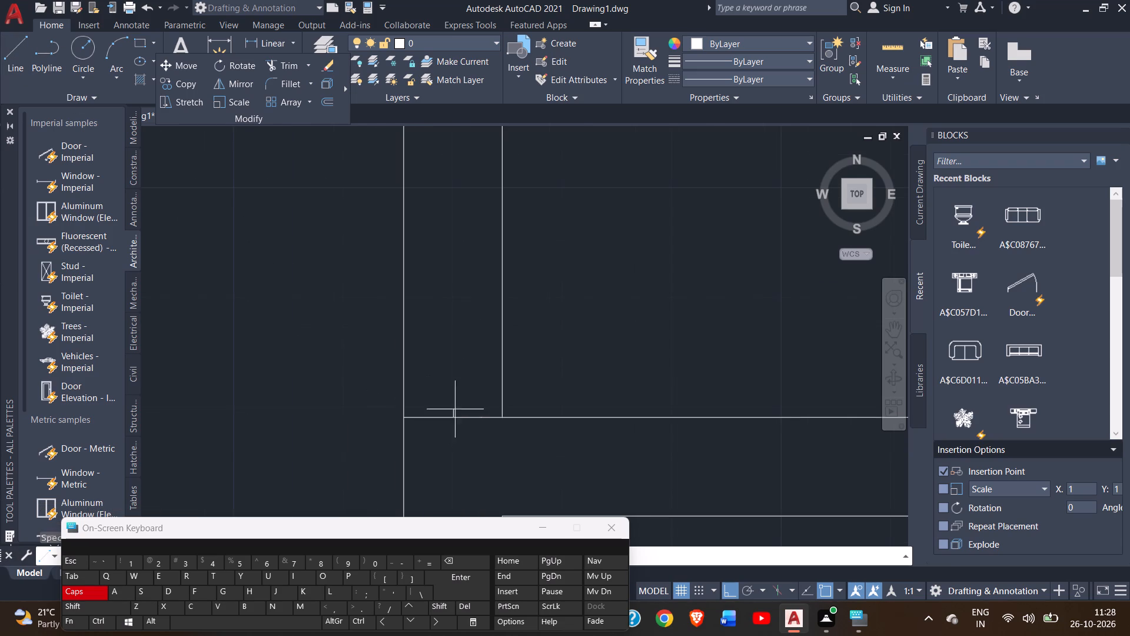
{"action": "scroll", "coordinate": [445, 327], "scroll_direction": "down", "scroll_amount": 1}
{"action": "scroll", "coordinate": [442, 248], "scroll_direction": "down", "scroll_amount": 3}
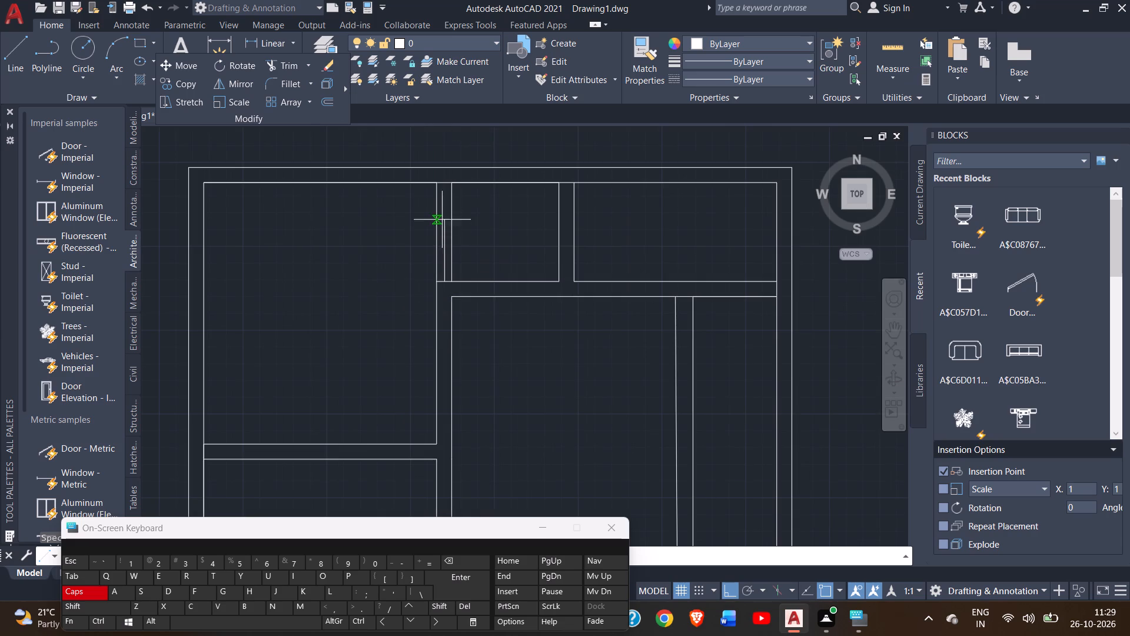
{"action": "middle_click_drag", "start_coordinate": [440, 218], "coordinate": [427, 277]}
{"action": "scroll", "coordinate": [436, 238], "scroll_direction": "up", "scroll_amount": 3}
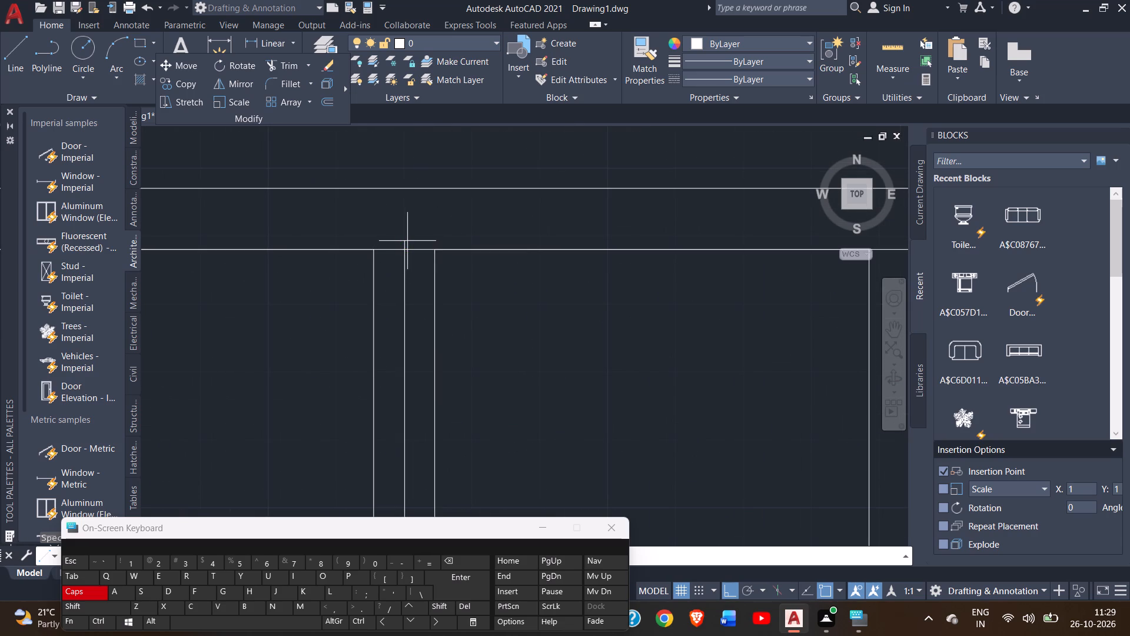
{"action": "scroll", "coordinate": [406, 243], "scroll_direction": "up", "scroll_amount": 2}
{"action": "left_click", "coordinate": [391, 260]}
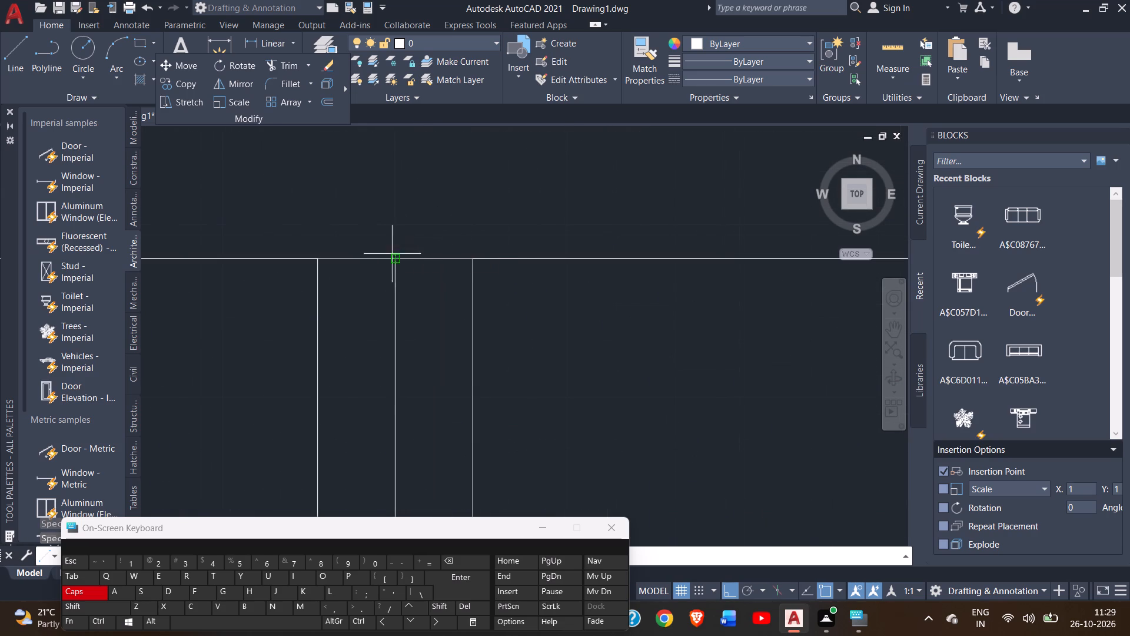
{"action": "right_click", "coordinate": [393, 239]}
{"action": "left_click", "coordinate": [413, 246]}
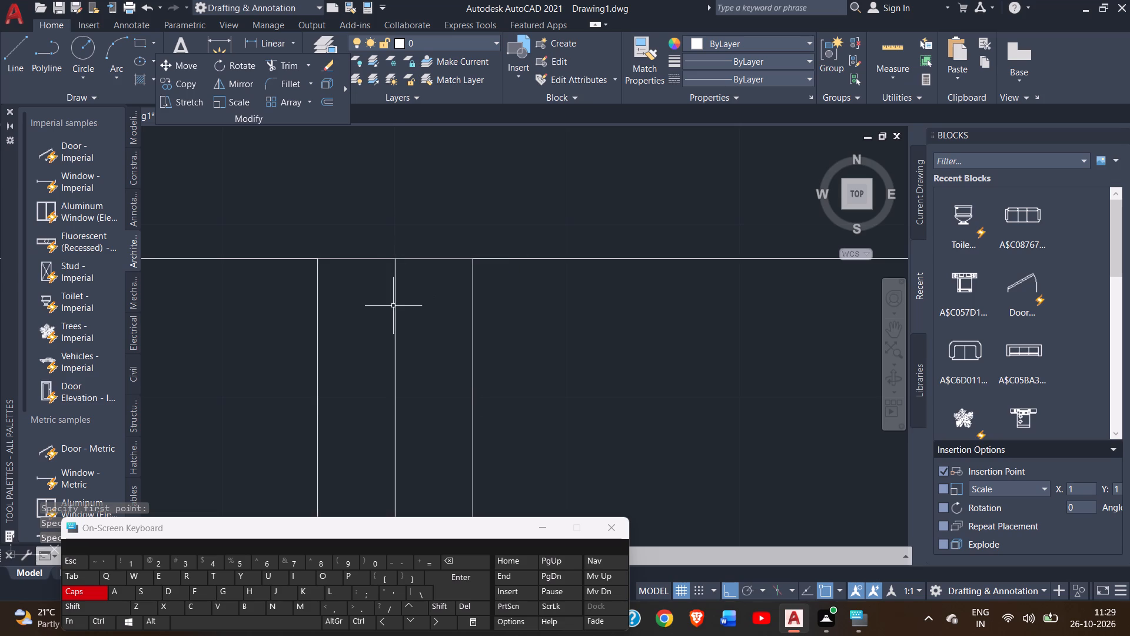
Offset the centre line of the small northern room's west wall 1" to the east.
{"action": "left_click", "coordinate": [395, 304]}
{"action": "scroll", "coordinate": [396, 303], "scroll_direction": "down", "scroll_amount": 2}
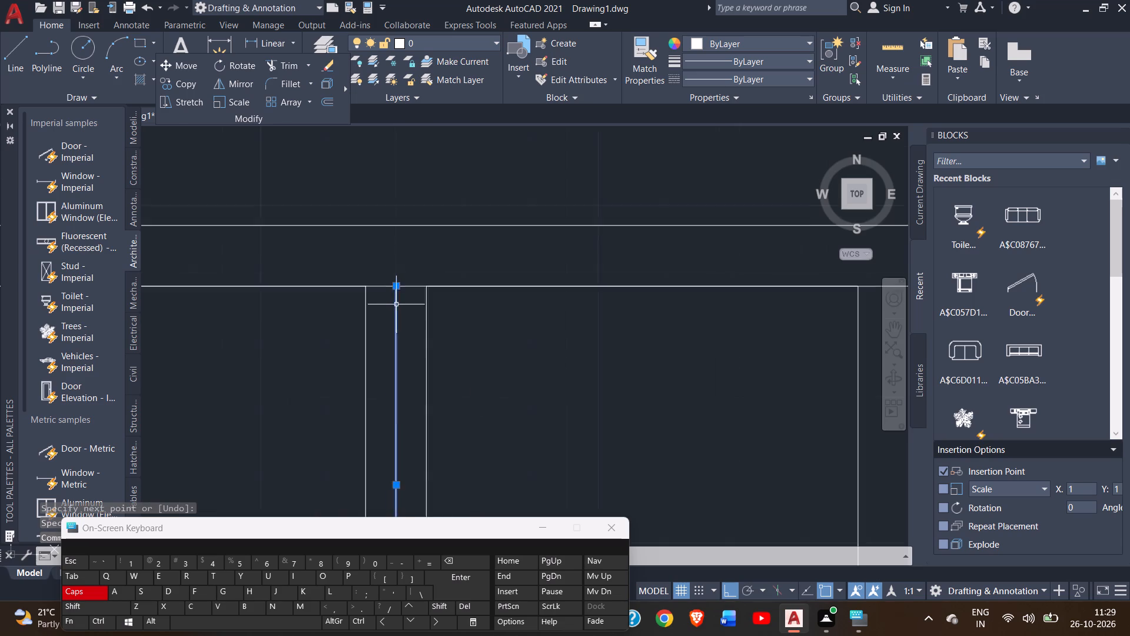
{"action": "scroll", "coordinate": [396, 304], "scroll_direction": "down", "scroll_amount": 2}
{"action": "scroll", "coordinate": [401, 310], "scroll_direction": "up", "scroll_amount": 1}
{"action": "scroll", "coordinate": [453, 353], "scroll_direction": "down", "scroll_amount": 1}
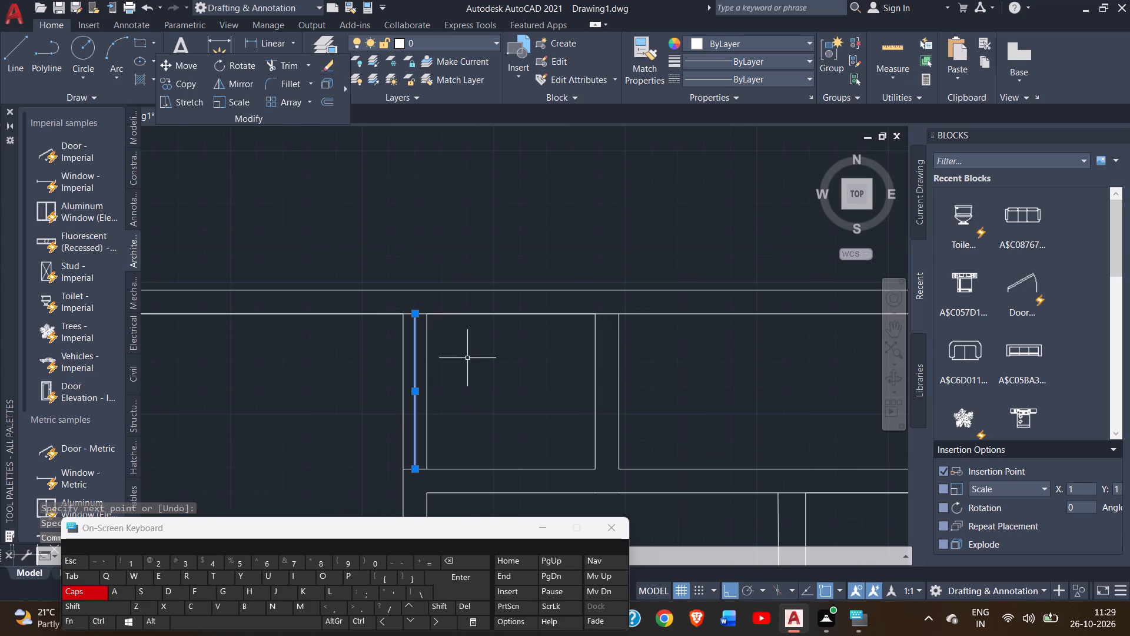
{"action": "middle_click_drag", "start_coordinate": [469, 359], "coordinate": [483, 261]}
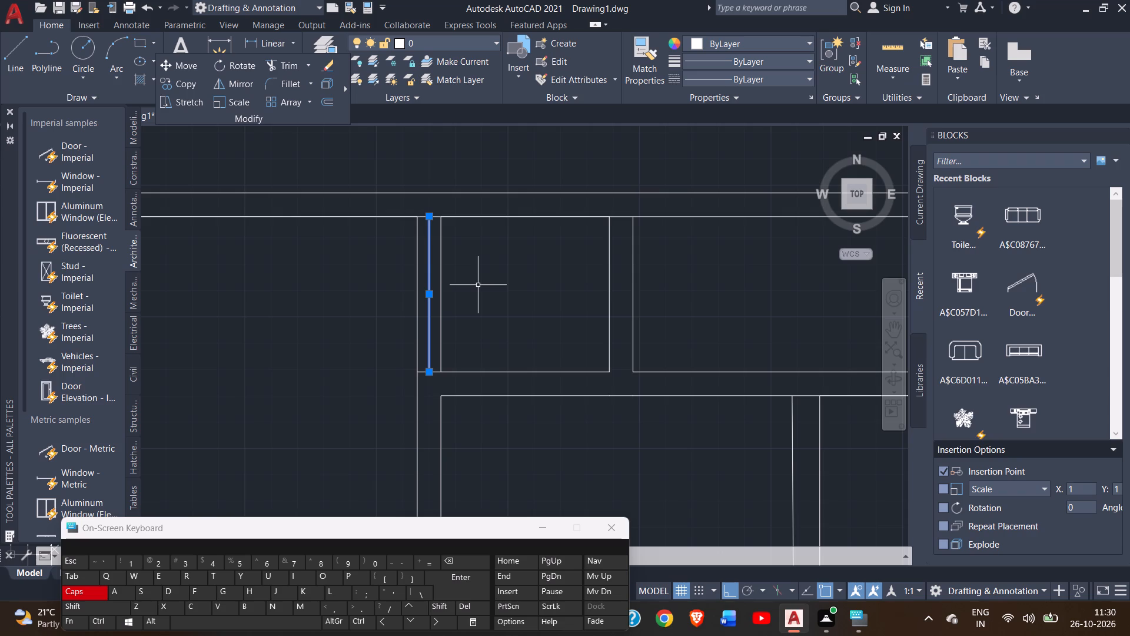
{"action": "scroll", "coordinate": [478, 285], "scroll_direction": "up", "scroll_amount": 1, "text": "ctrl"}
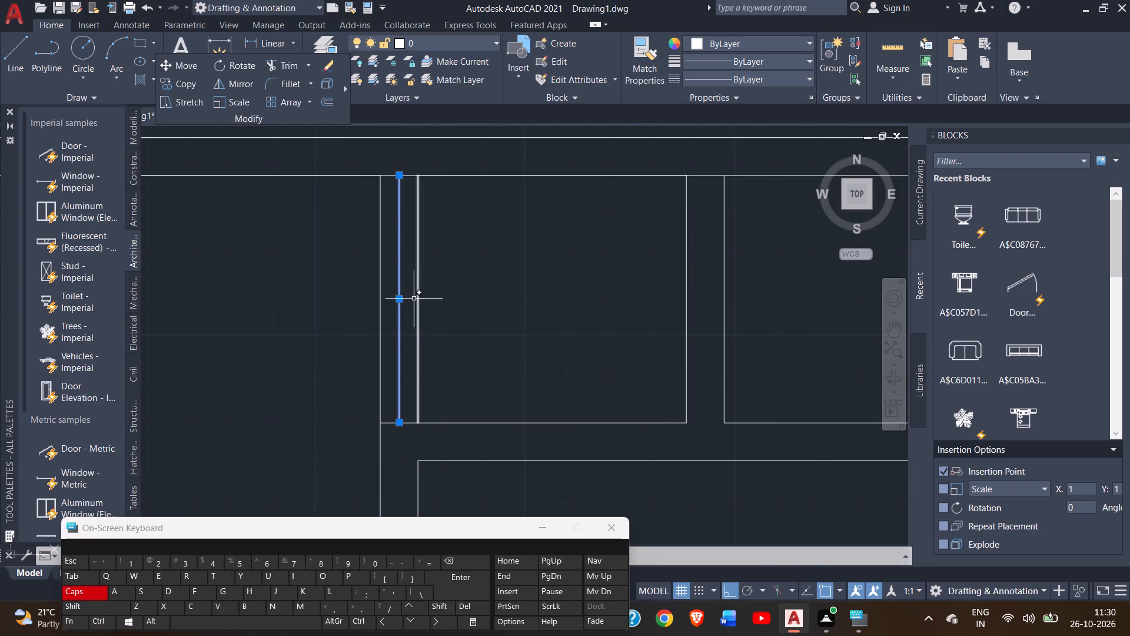
{"action": "type", "text": "OFF"}
{"action": "key", "text": "Return"}
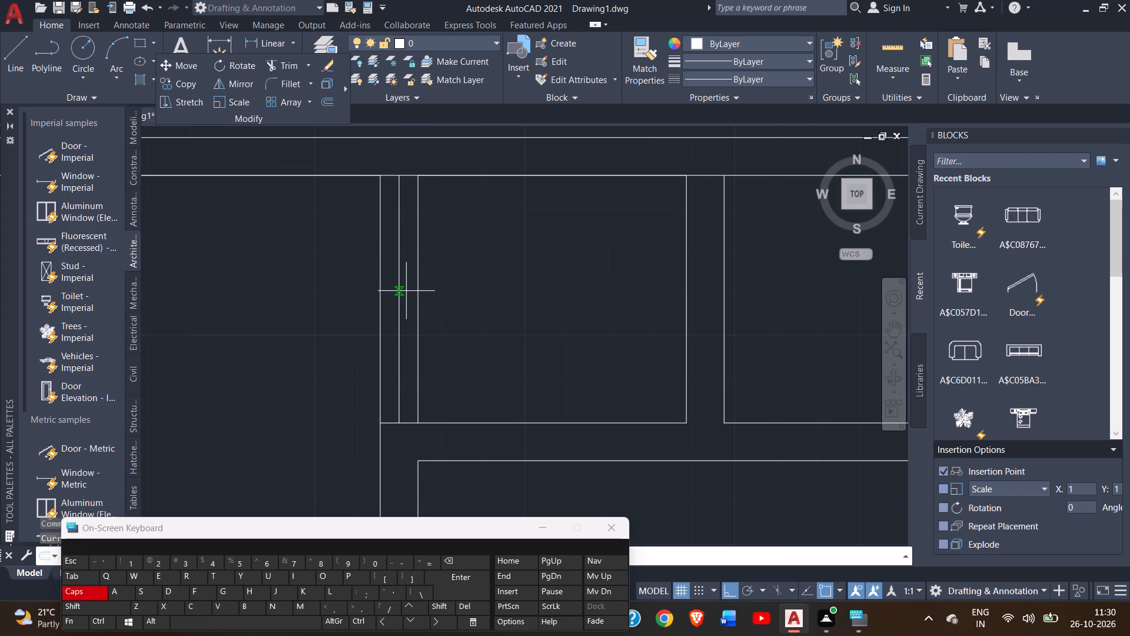
{"action": "key", "text": "1"}
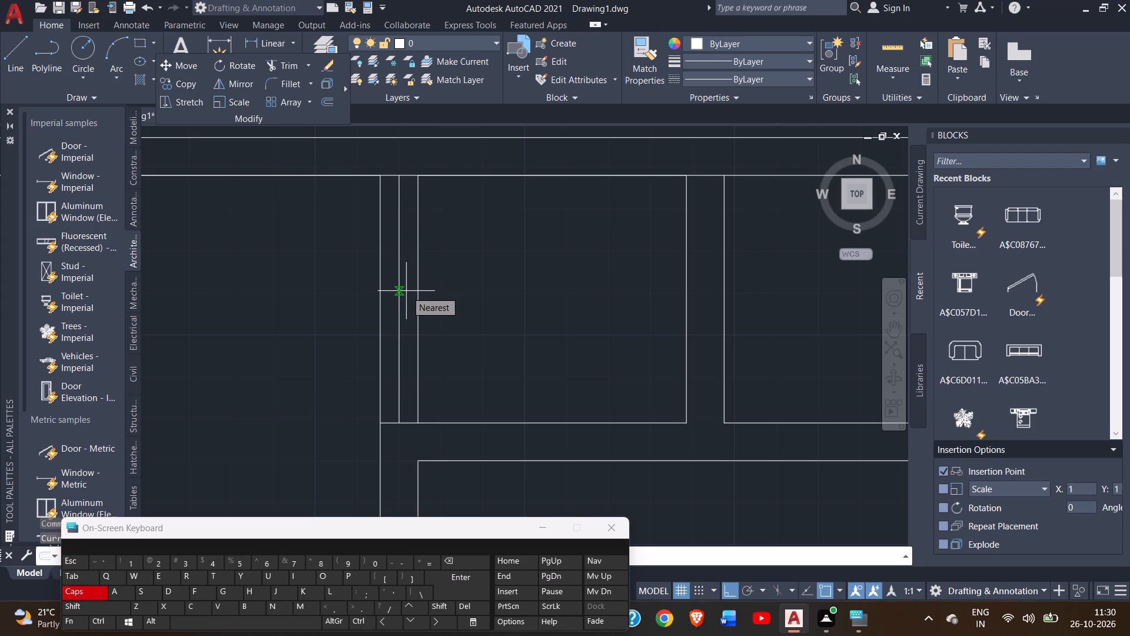
{"action": "key", "text": "shift+quotedbl"}
{"action": "key", "text": "Return"}
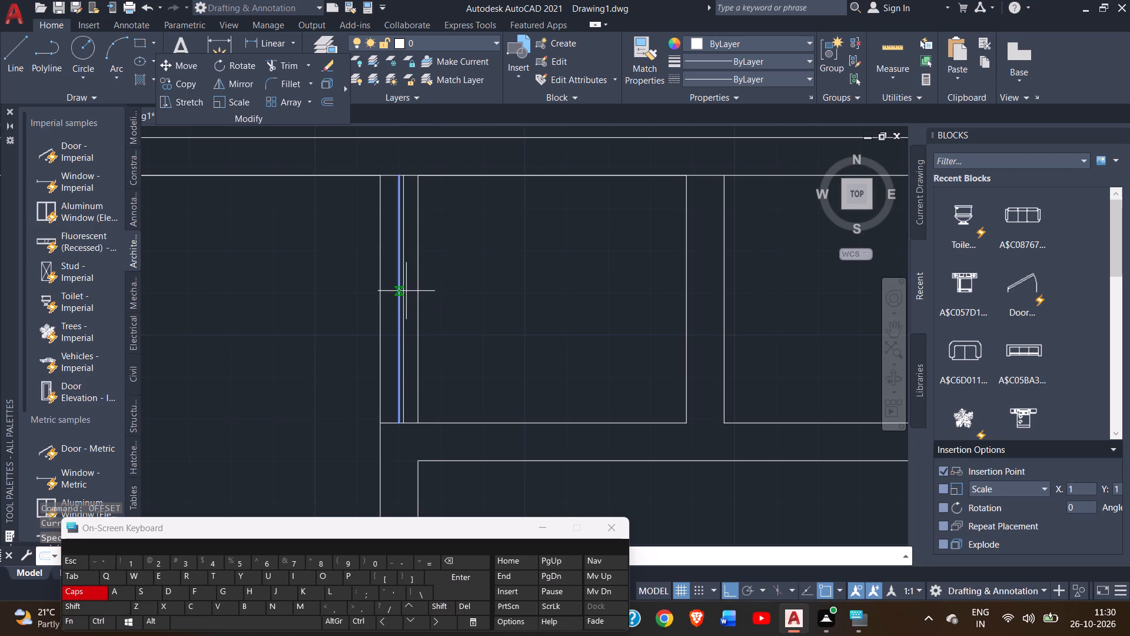
{"action": "scroll", "coordinate": [403, 289], "scroll_direction": "up", "scroll_amount": 2}
{"action": "left_click", "coordinate": [403, 277]}
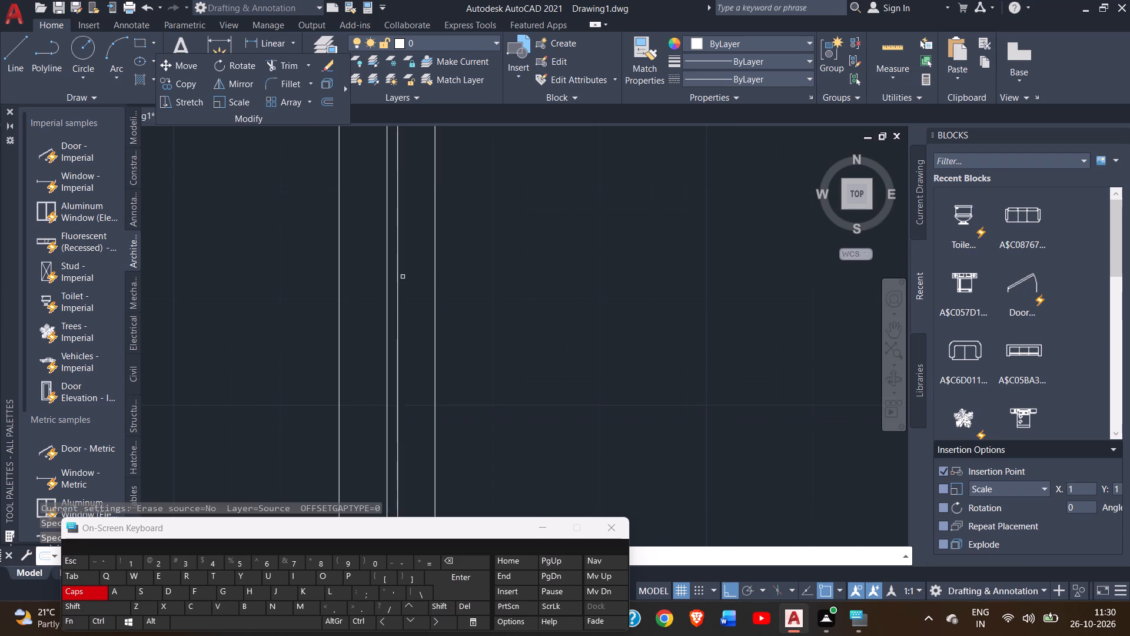
Offset the same wall centre line 1" to the west as well and finish the Offset command.
{"action": "left_click", "coordinate": [388, 289]}
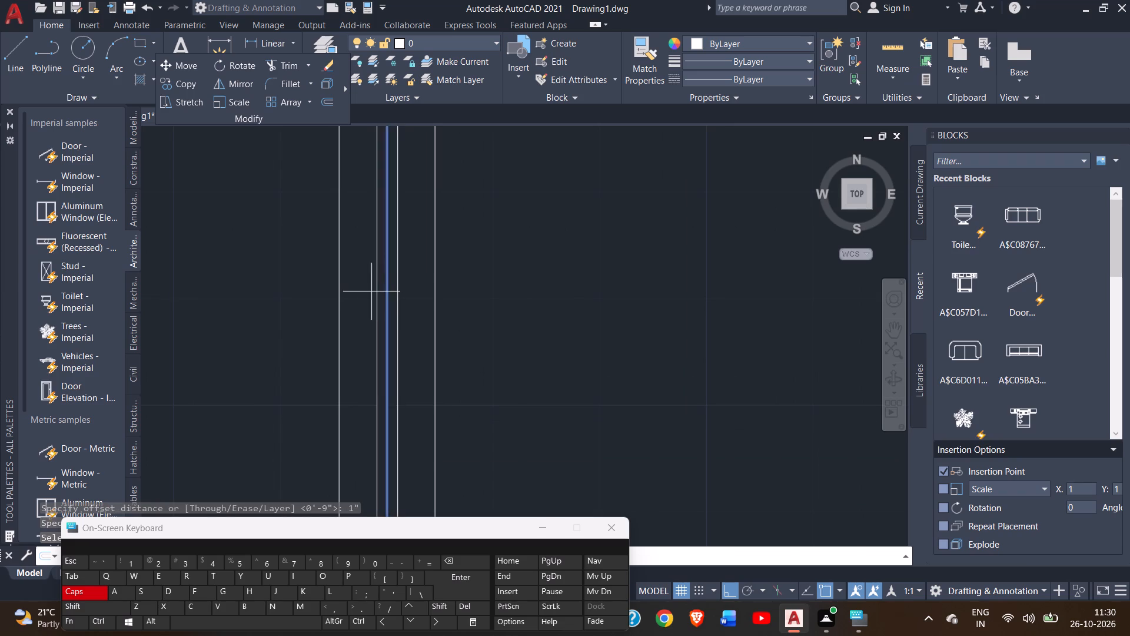
{"action": "left_click", "coordinate": [371, 291]}
{"action": "scroll", "coordinate": [381, 313], "scroll_direction": "down", "scroll_amount": 4}
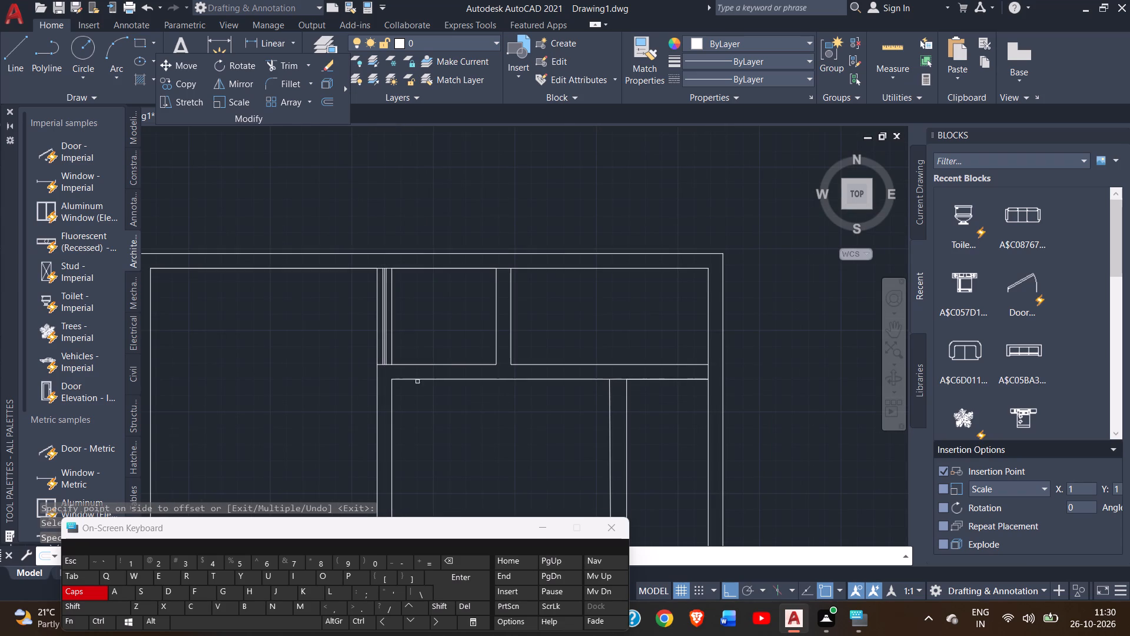
{"action": "middle_click_drag", "start_coordinate": [492, 501], "coordinate": [490, 437]}
{"action": "right_click", "coordinate": [481, 370]}
{"action": "right_click", "coordinate": [481, 369]}
{"action": "left_click", "coordinate": [498, 379]}
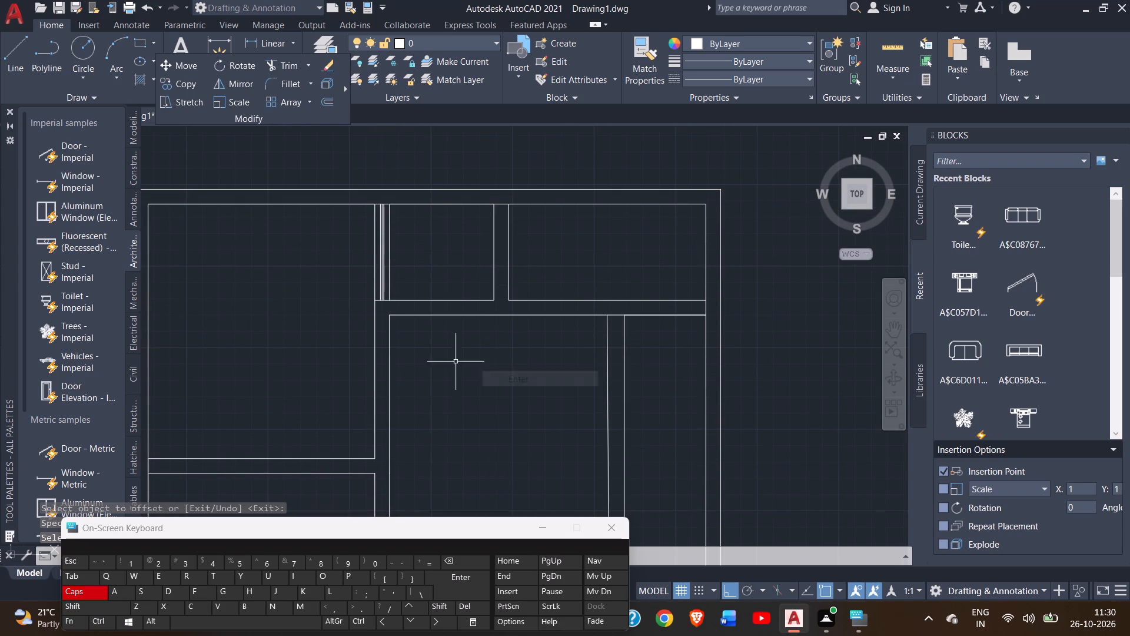
Draw a line from the small northern room's inner southeast corner west along its south wall, then south across the wall thickness.
{"action": "left_click", "coordinate": [4, 59]}
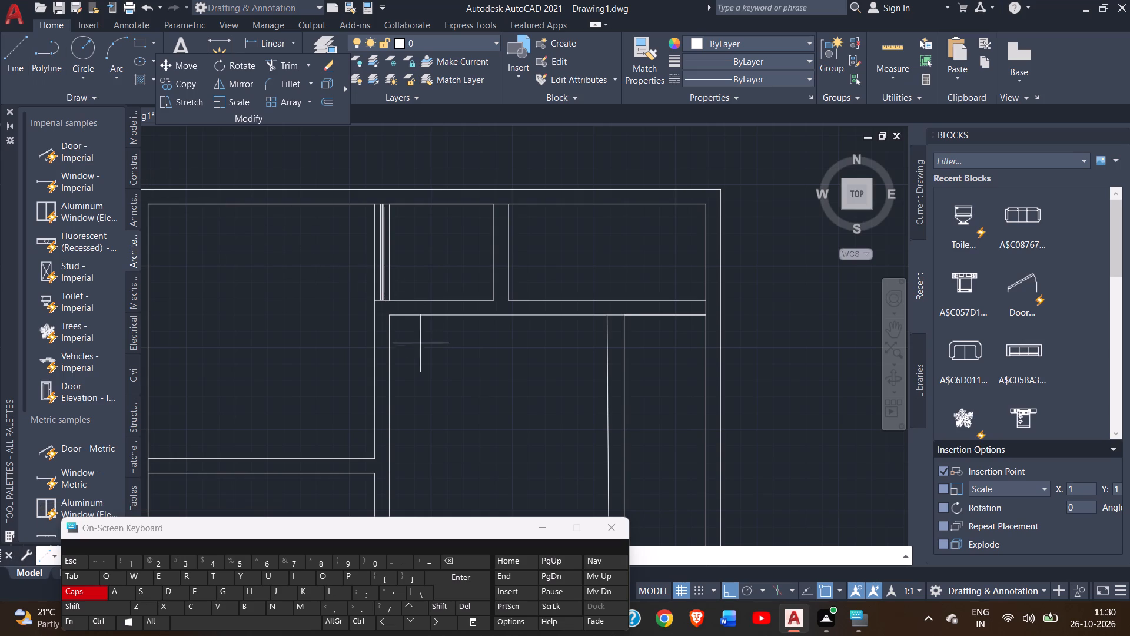
{"action": "scroll", "coordinate": [423, 346], "scroll_direction": "up", "scroll_amount": 2}
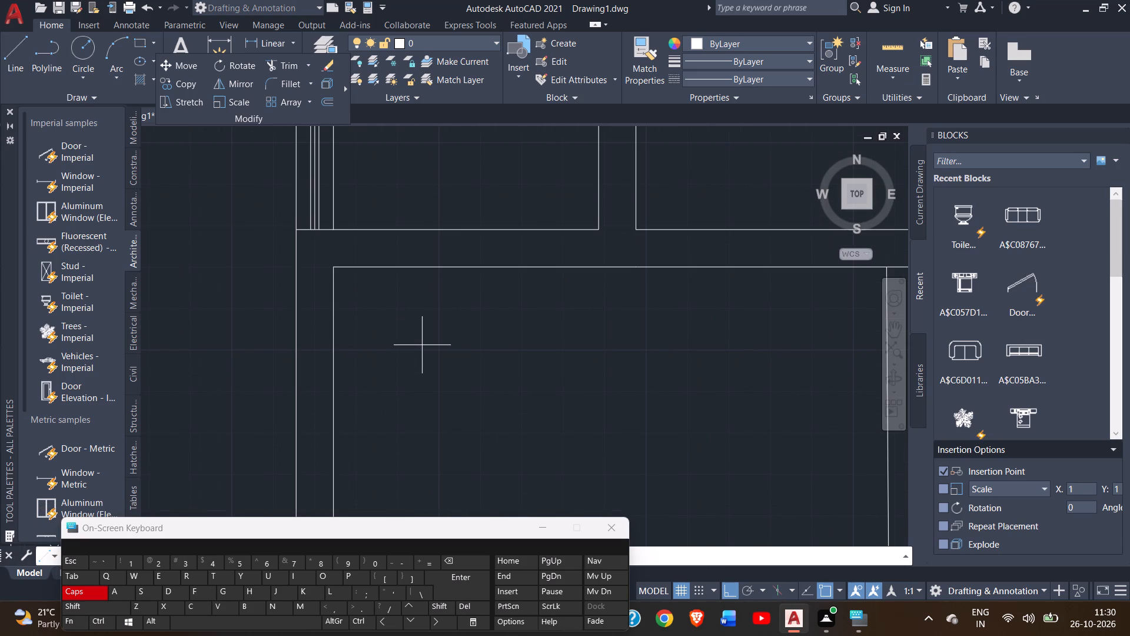
{"action": "scroll", "coordinate": [422, 345], "scroll_direction": "down", "scroll_amount": 2}
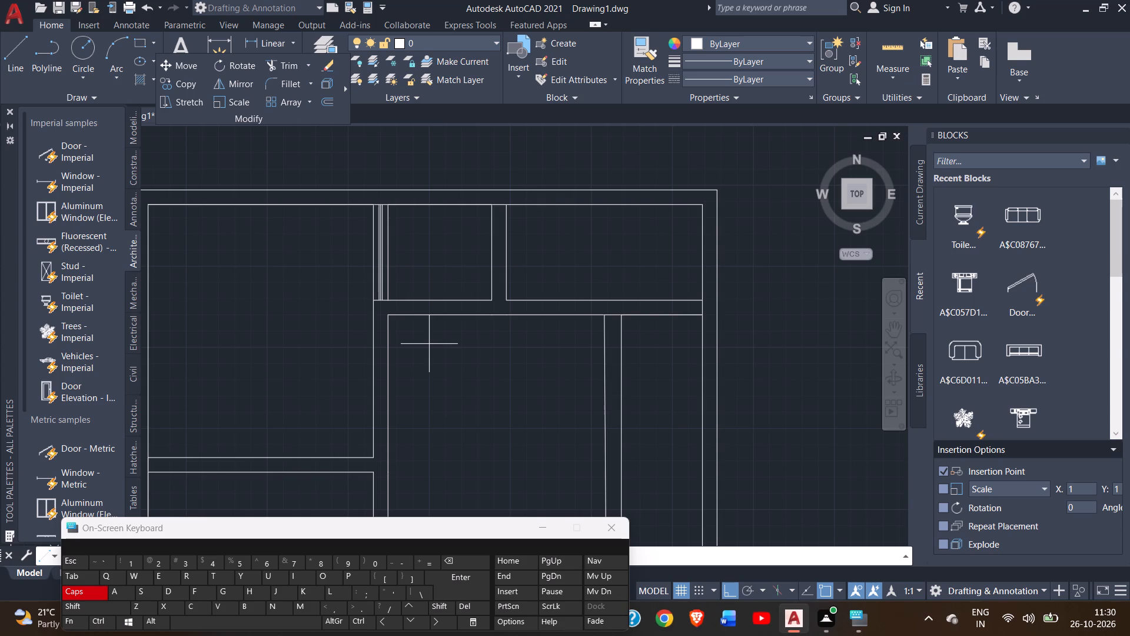
{"action": "scroll", "coordinate": [501, 294], "scroll_direction": "up", "scroll_amount": 3}
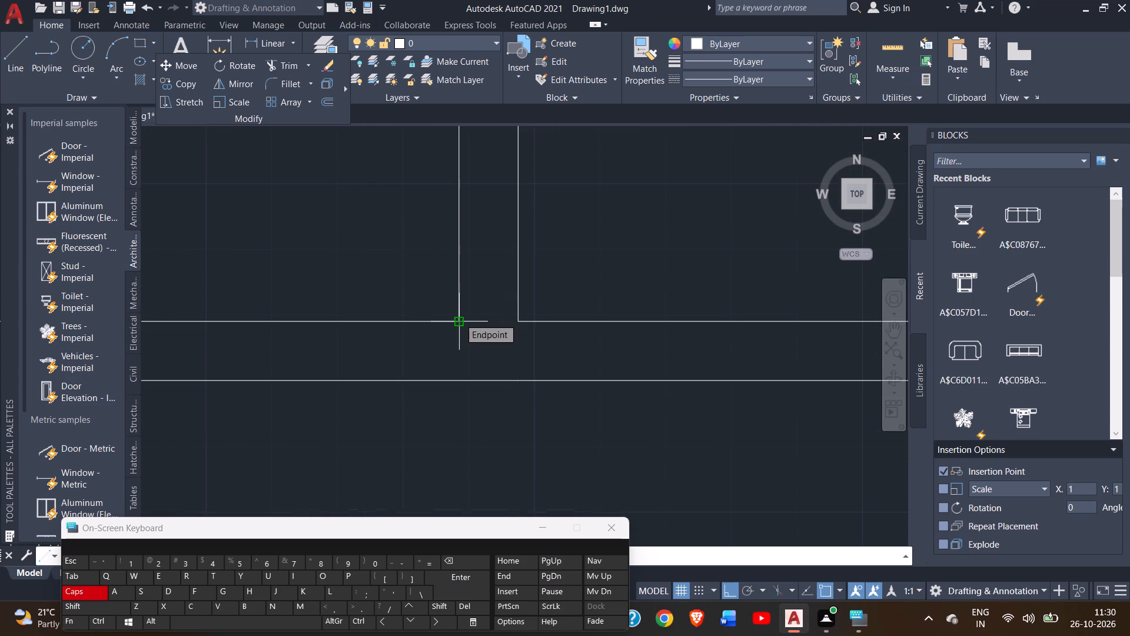
{"action": "left_click", "coordinate": [459, 322]}
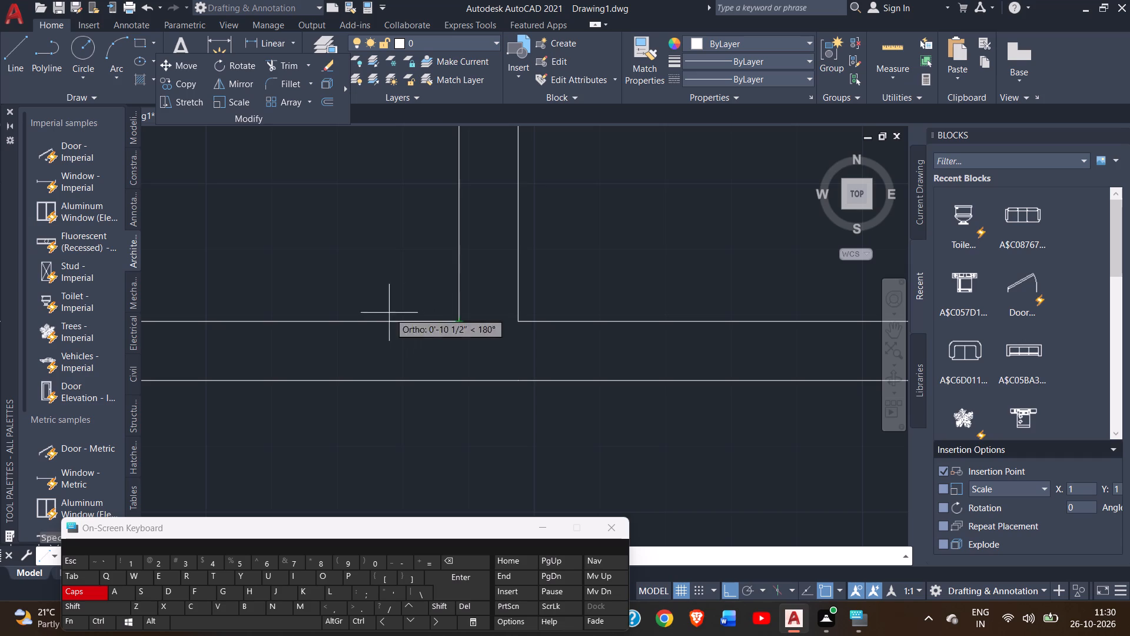
{"action": "left_click", "coordinate": [358, 322]}
{"action": "left_click", "coordinate": [358, 379]}
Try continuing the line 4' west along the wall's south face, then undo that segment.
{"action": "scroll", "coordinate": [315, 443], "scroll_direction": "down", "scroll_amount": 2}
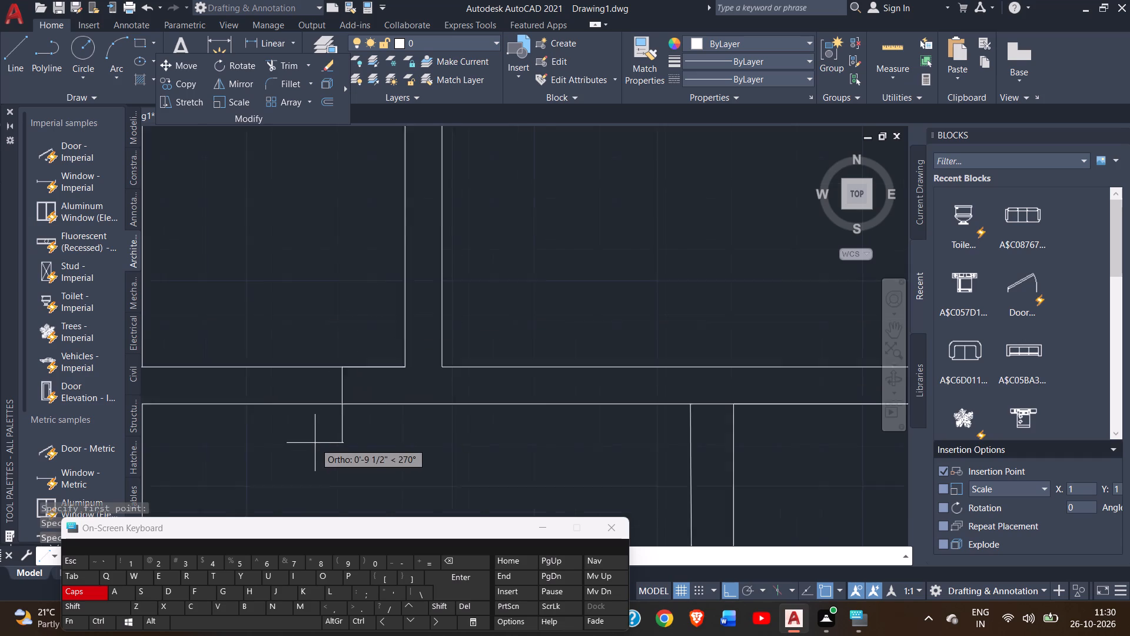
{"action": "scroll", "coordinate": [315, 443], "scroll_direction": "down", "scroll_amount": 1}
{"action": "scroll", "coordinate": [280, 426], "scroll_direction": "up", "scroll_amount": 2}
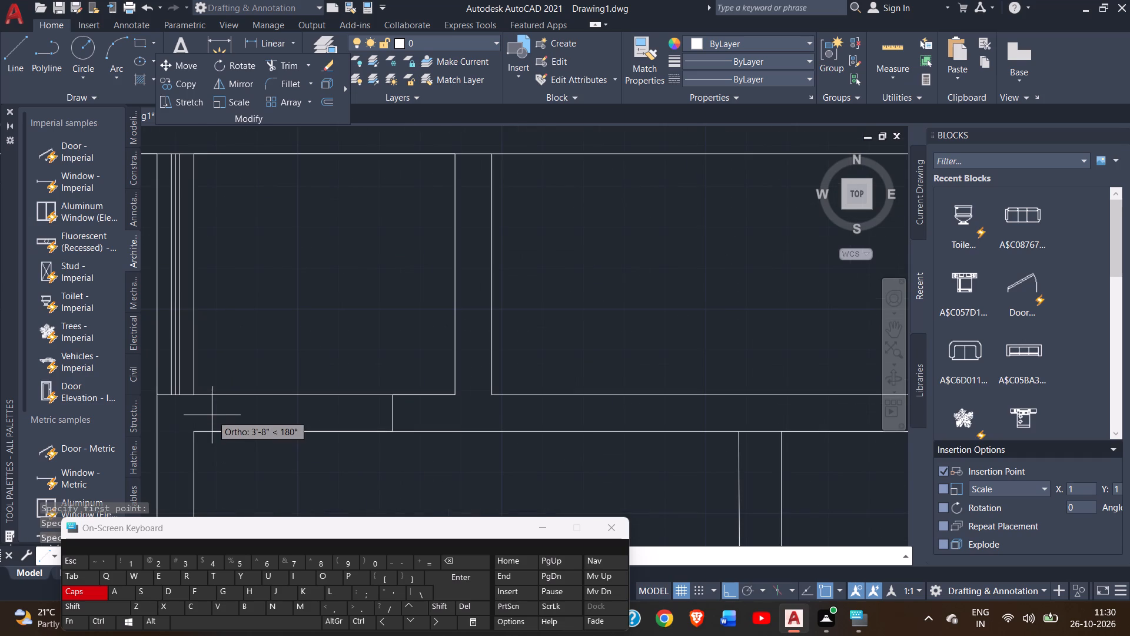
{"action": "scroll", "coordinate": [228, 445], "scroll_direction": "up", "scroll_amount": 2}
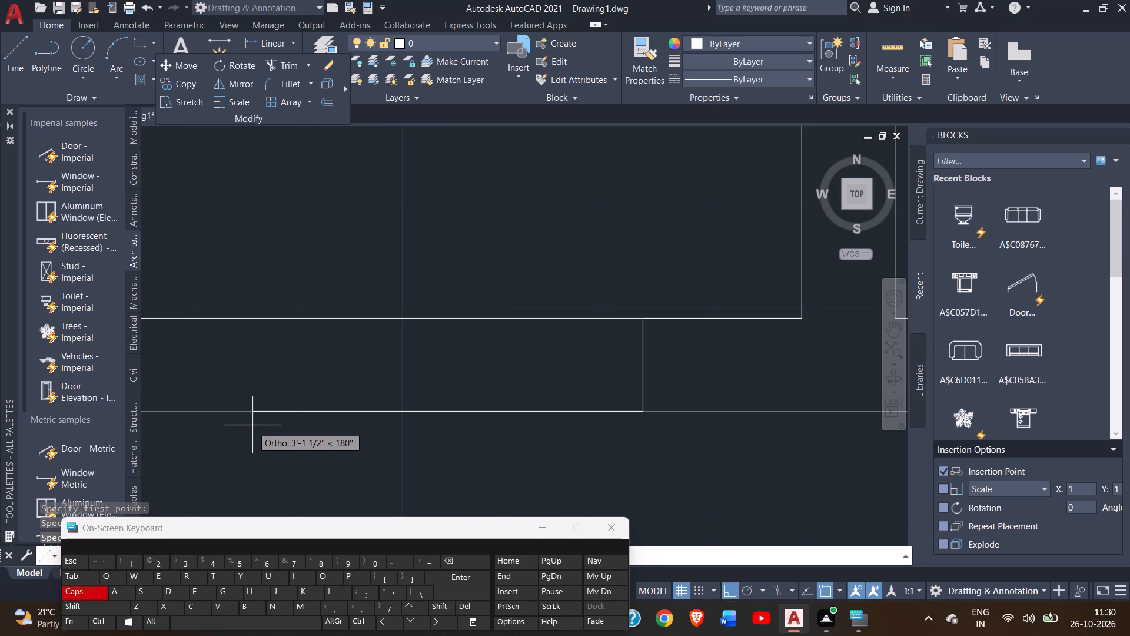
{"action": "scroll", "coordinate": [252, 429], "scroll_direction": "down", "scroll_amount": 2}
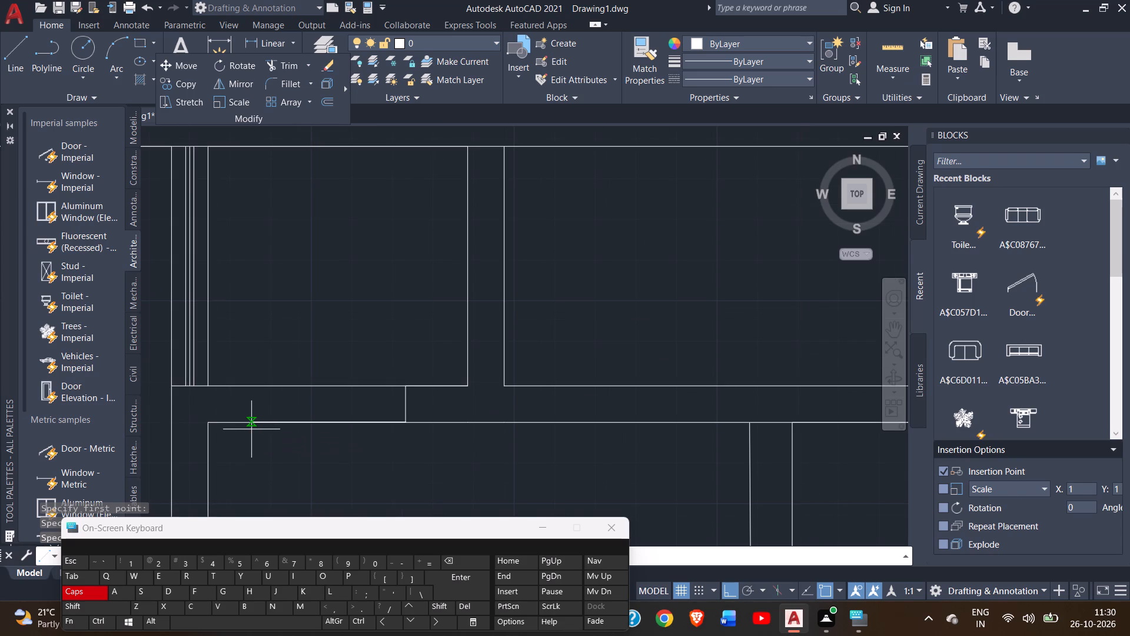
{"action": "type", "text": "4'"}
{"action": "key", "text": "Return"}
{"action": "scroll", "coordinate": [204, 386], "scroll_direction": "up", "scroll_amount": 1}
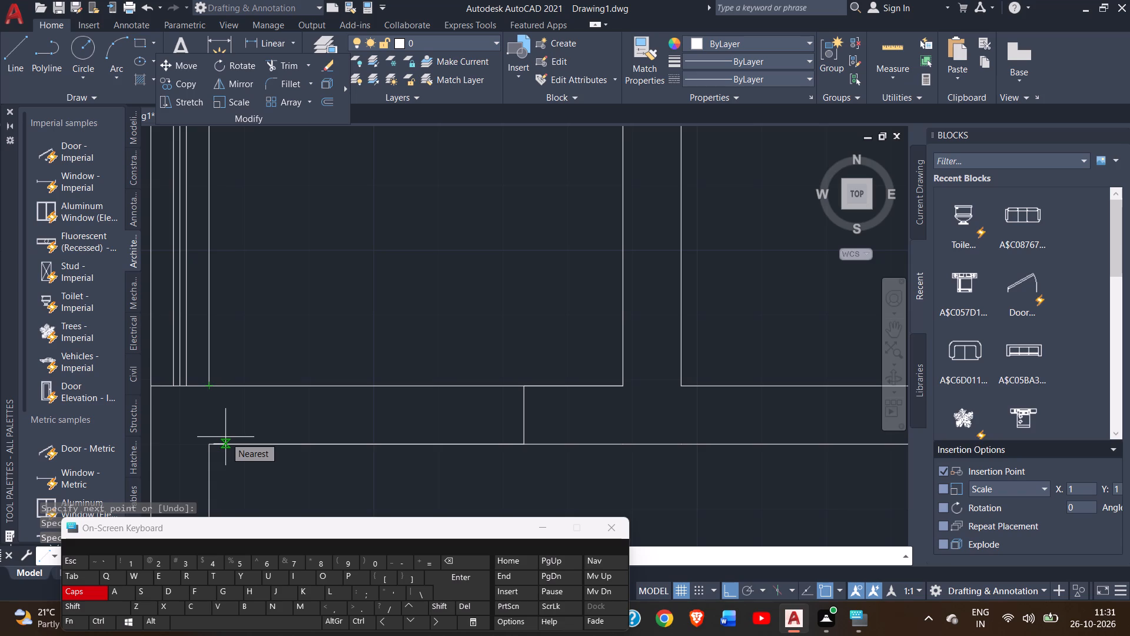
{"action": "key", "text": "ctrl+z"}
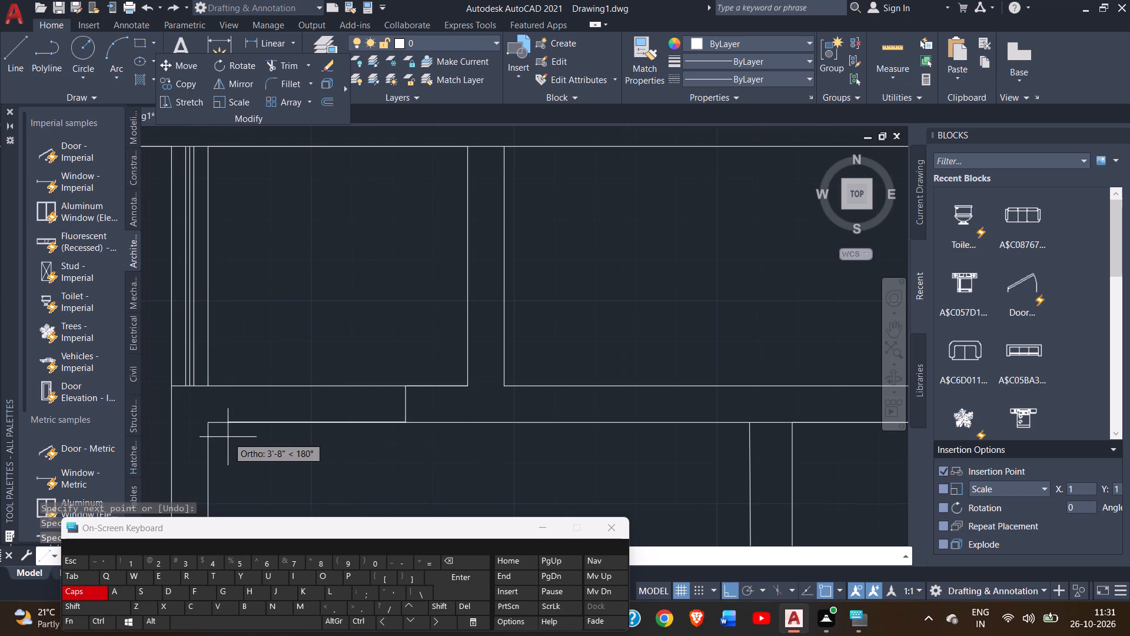
Continue the line 3' west along the wall's south face, then north across the wall to its inner face.
{"action": "type", "text": "3'"}
{"action": "key", "text": "Return"}
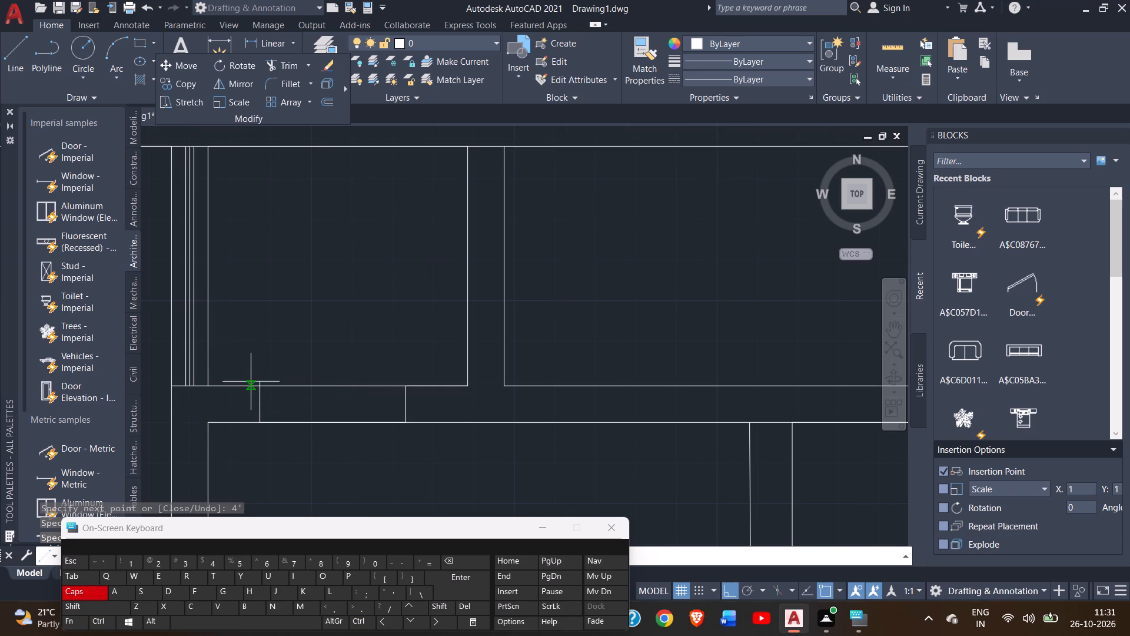
{"action": "scroll", "coordinate": [251, 382], "scroll_direction": "up", "scroll_amount": 3}
{"action": "left_click", "coordinate": [278, 400]}
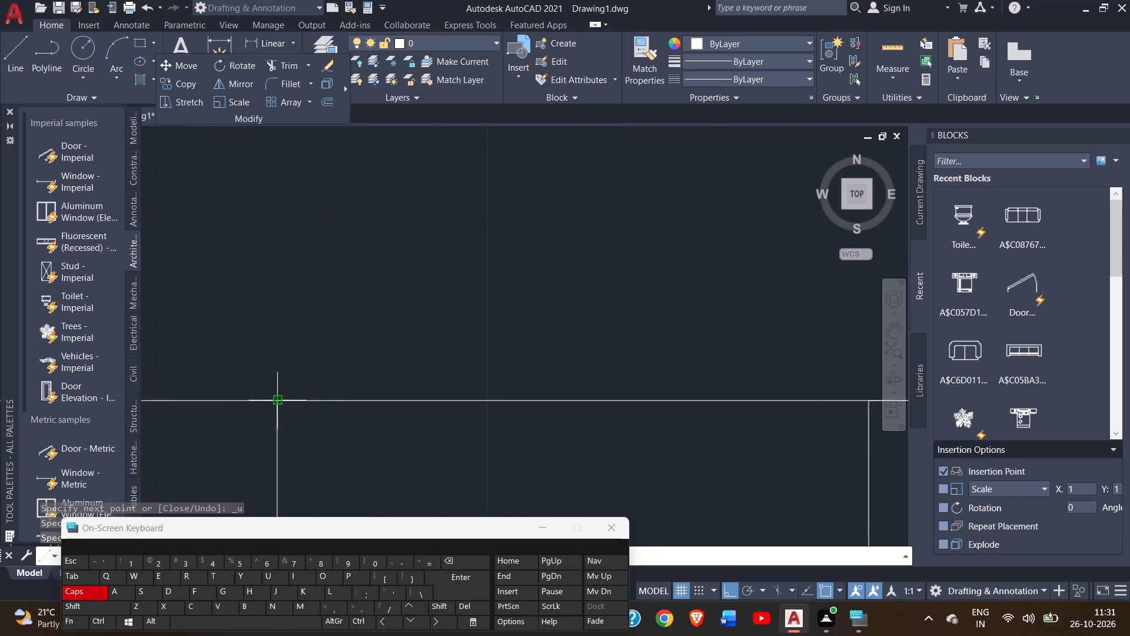
{"action": "right_click", "coordinate": [281, 356]}
{"action": "left_click", "coordinate": [305, 363]}
Draw a horizontal centre line through the 3' opening in the south wall, joining the midpoints of its two end lines.
{"action": "scroll", "coordinate": [360, 405], "scroll_direction": "down", "scroll_amount": 3}
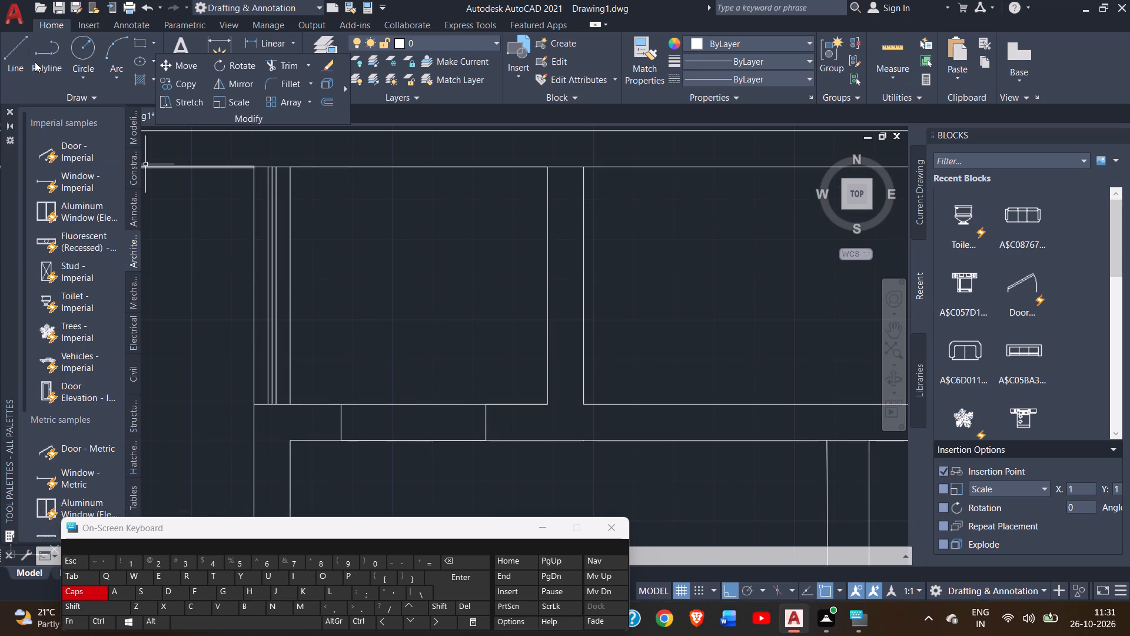
{"action": "left_click", "coordinate": [17, 51]}
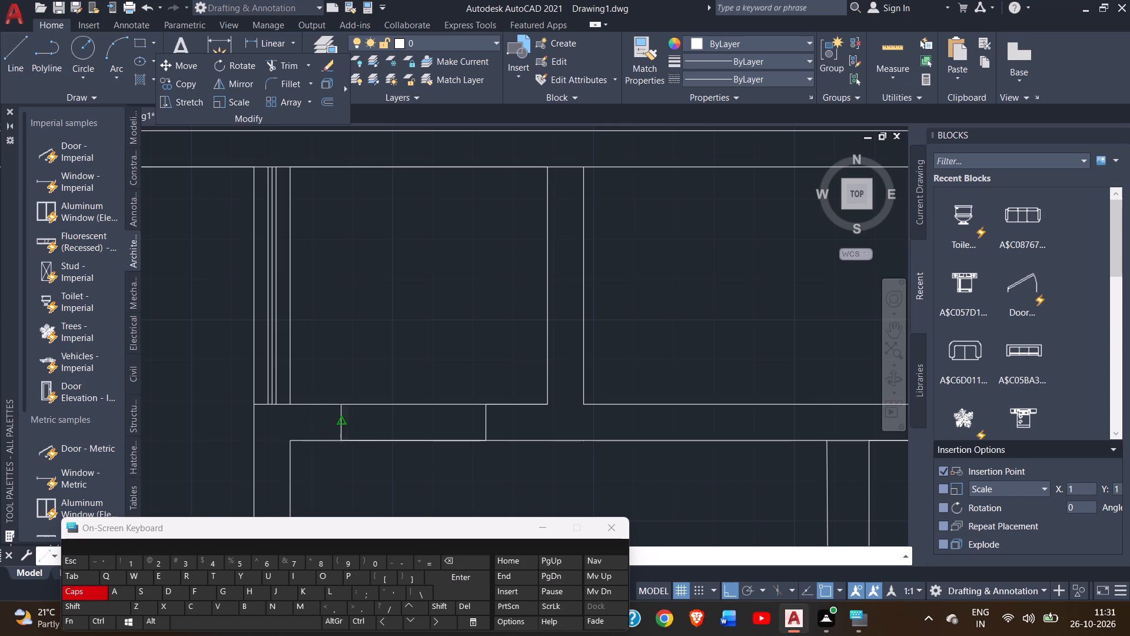
{"action": "left_click", "coordinate": [343, 423]}
{"action": "left_click", "coordinate": [489, 425]}
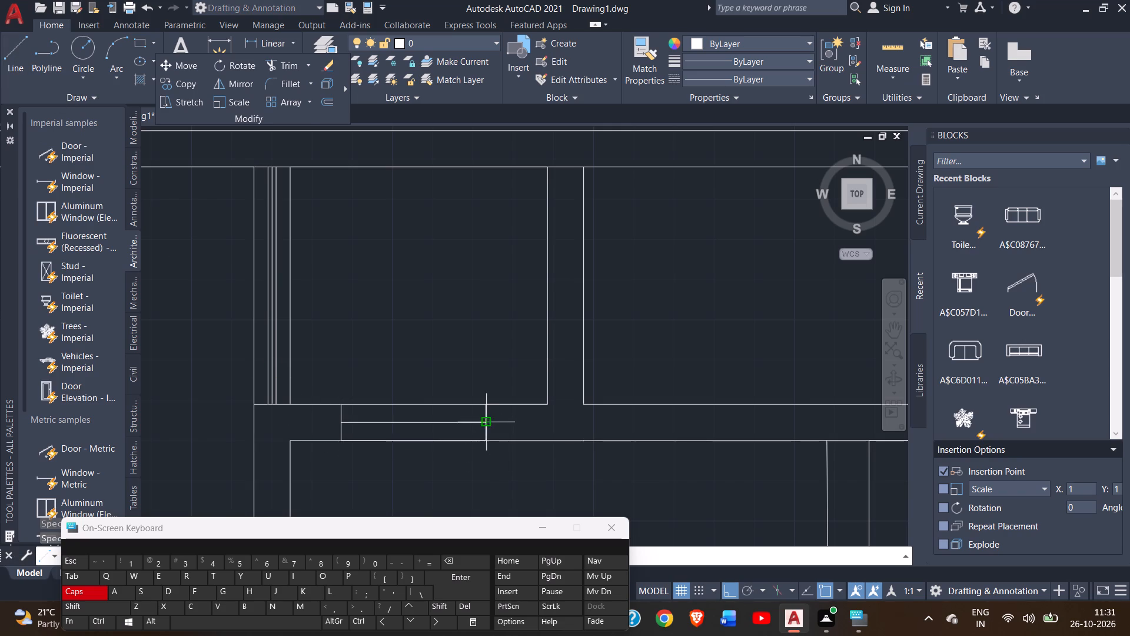
{"action": "right_click", "coordinate": [486, 406]}
{"action": "left_click", "coordinate": [508, 412]}
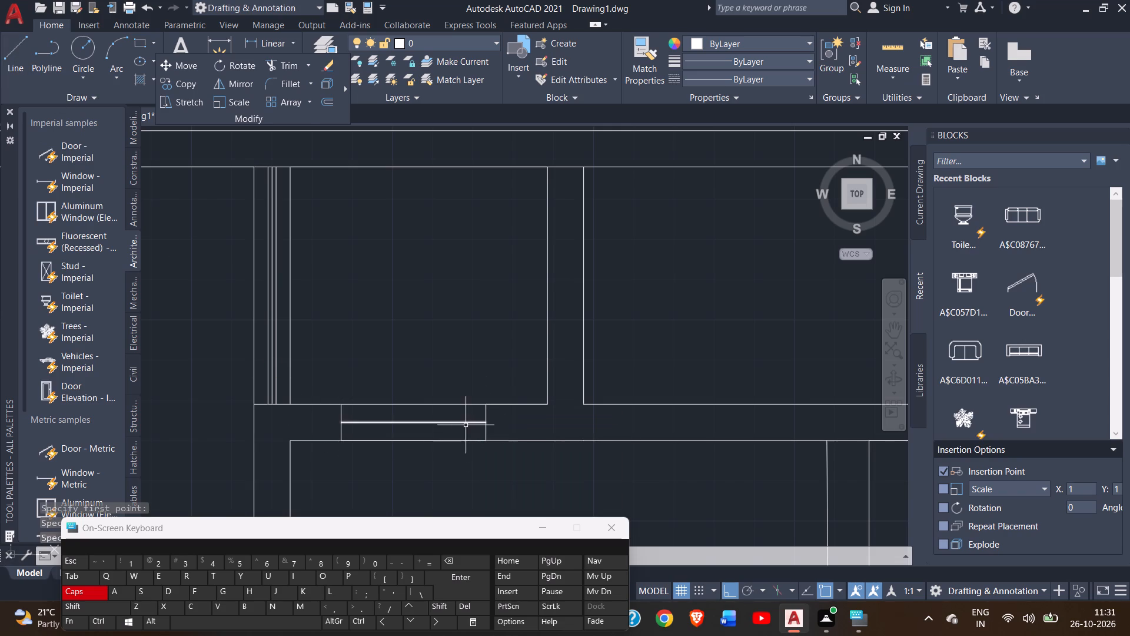
Offset the centre line of the 3' opening in the small northern room's south wall by 1" to the north.
{"action": "left_click", "coordinate": [461, 420]}
{"action": "scroll", "coordinate": [385, 412], "scroll_direction": "up", "scroll_amount": 1}
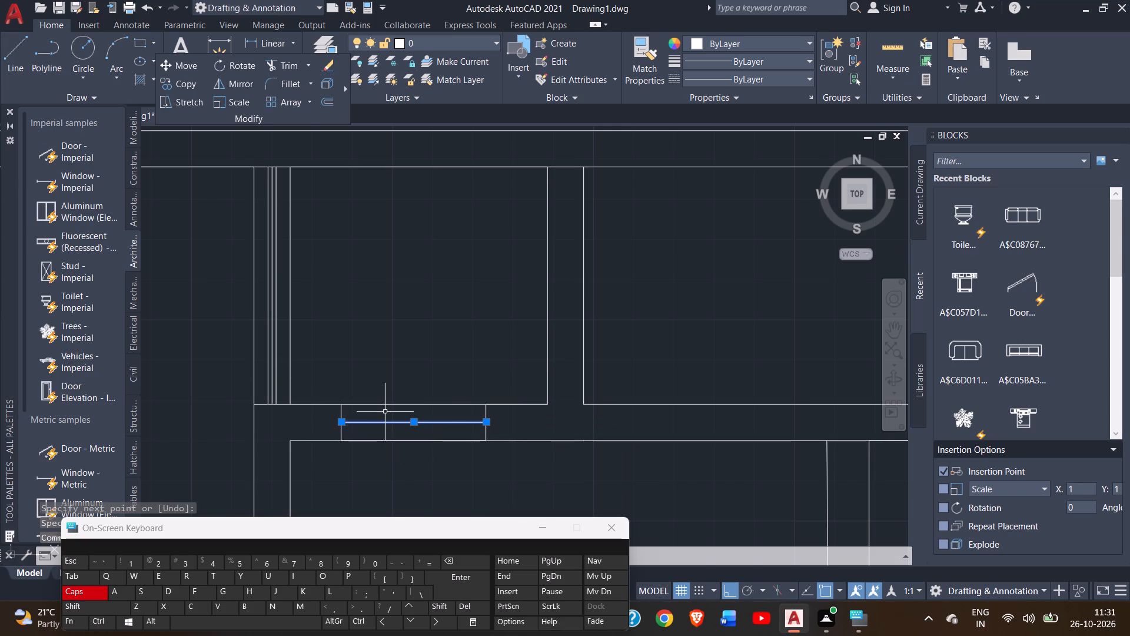
{"action": "scroll", "coordinate": [385, 412], "scroll_direction": "up", "scroll_amount": 1}
{"action": "middle_click", "coordinate": [446, 352]}
{"action": "scroll", "coordinate": [452, 362], "scroll_direction": "down", "scroll_amount": 1}
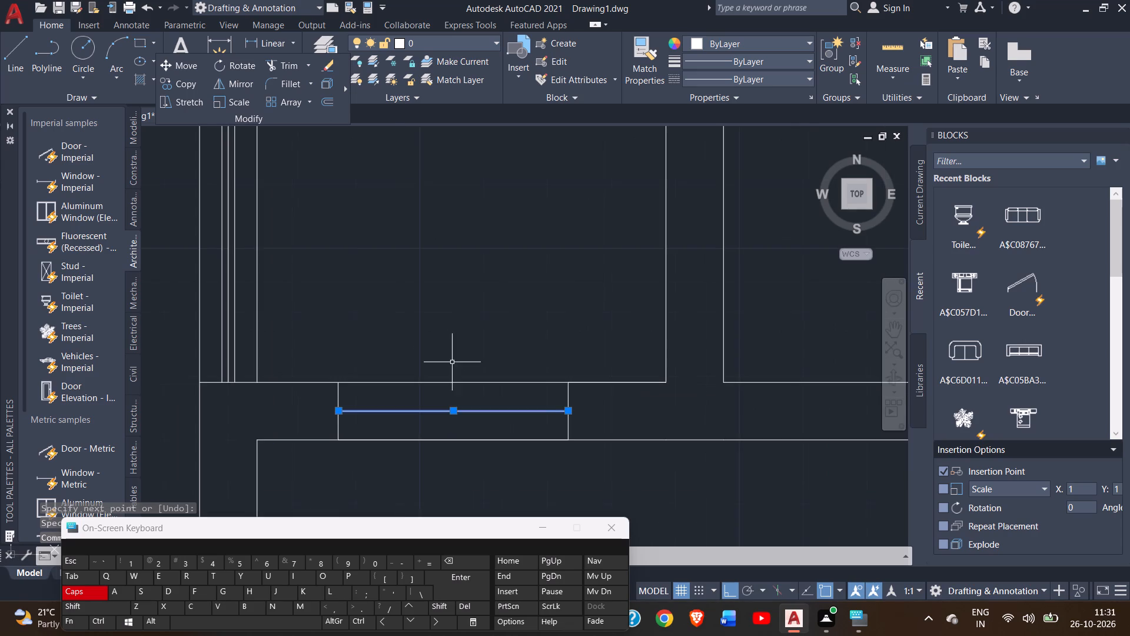
{"action": "middle_click_drag", "start_coordinate": [452, 362], "coordinate": [477, 297]}
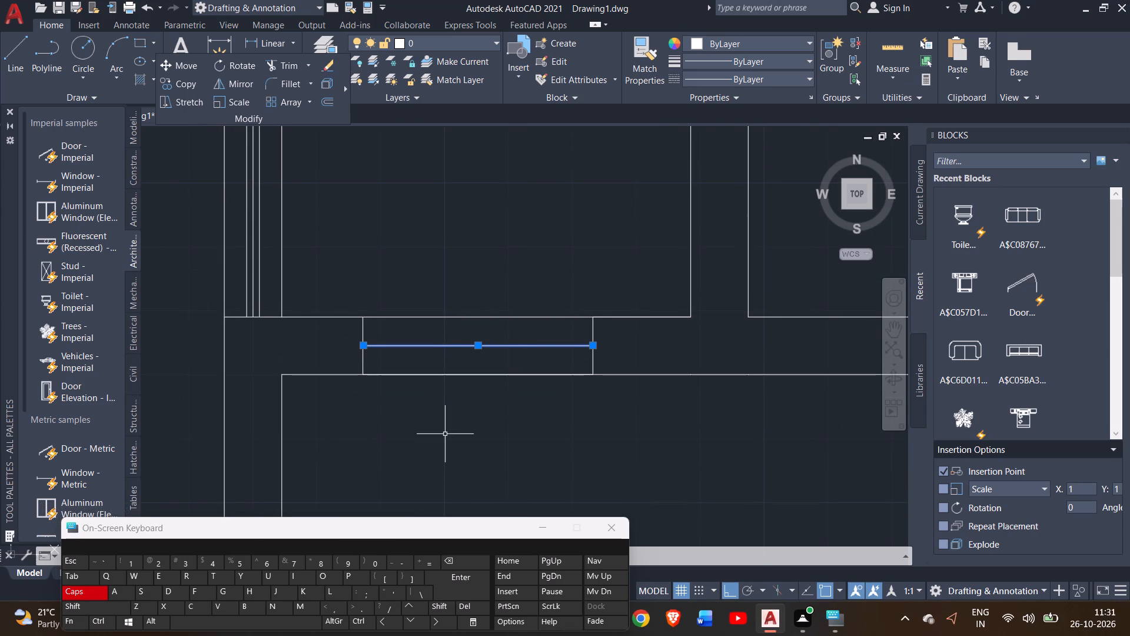
{"action": "type", "text": "OFF"}
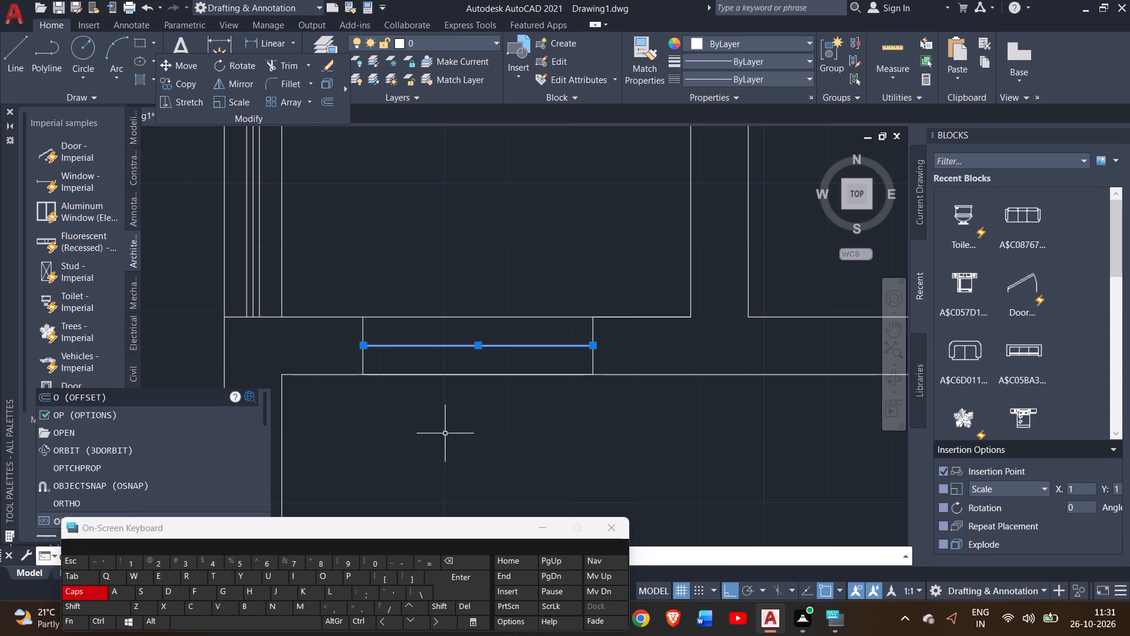
{"action": "key", "text": "Return"}
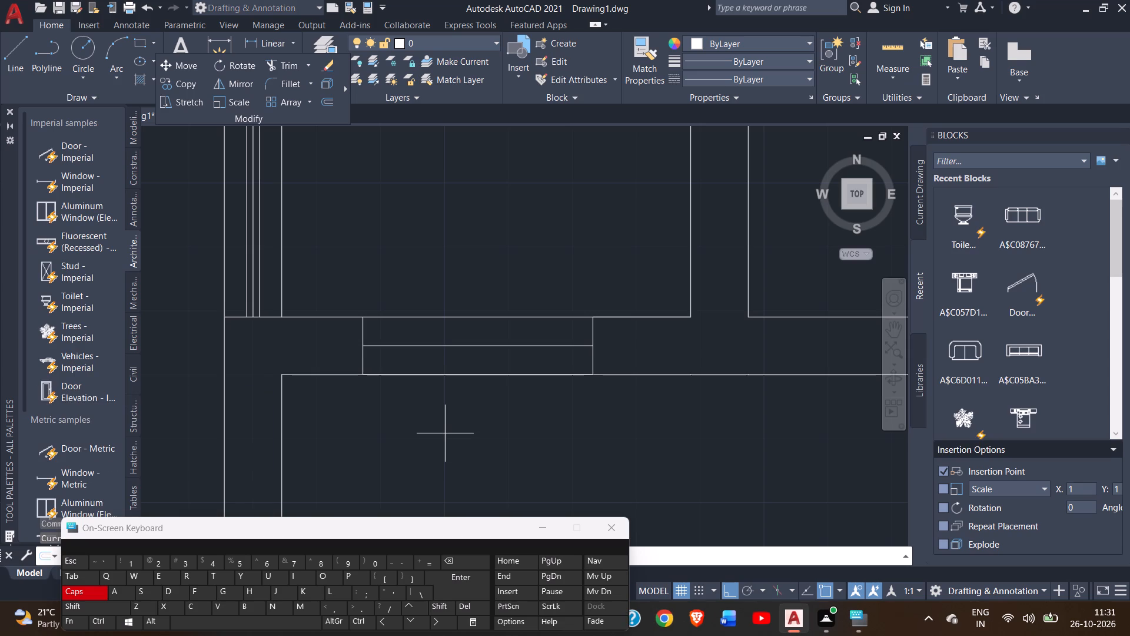
{"action": "scroll", "coordinate": [472, 341], "scroll_direction": "up", "scroll_amount": 2}
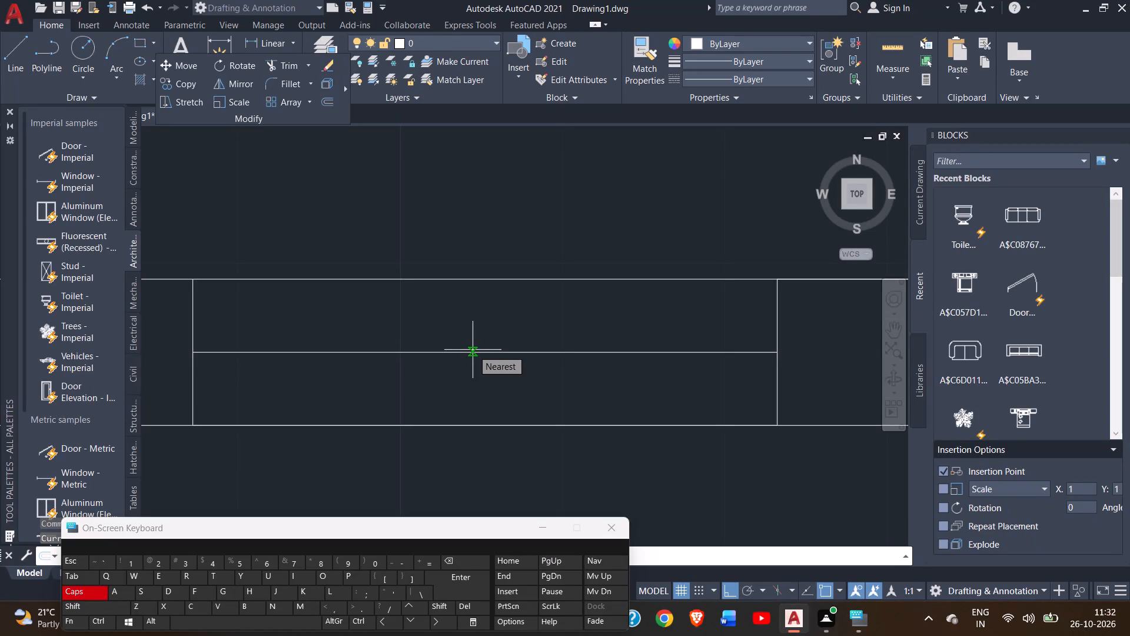
{"action": "key", "text": "1"}
{"action": "key", "text": "shift+quotedbl"}
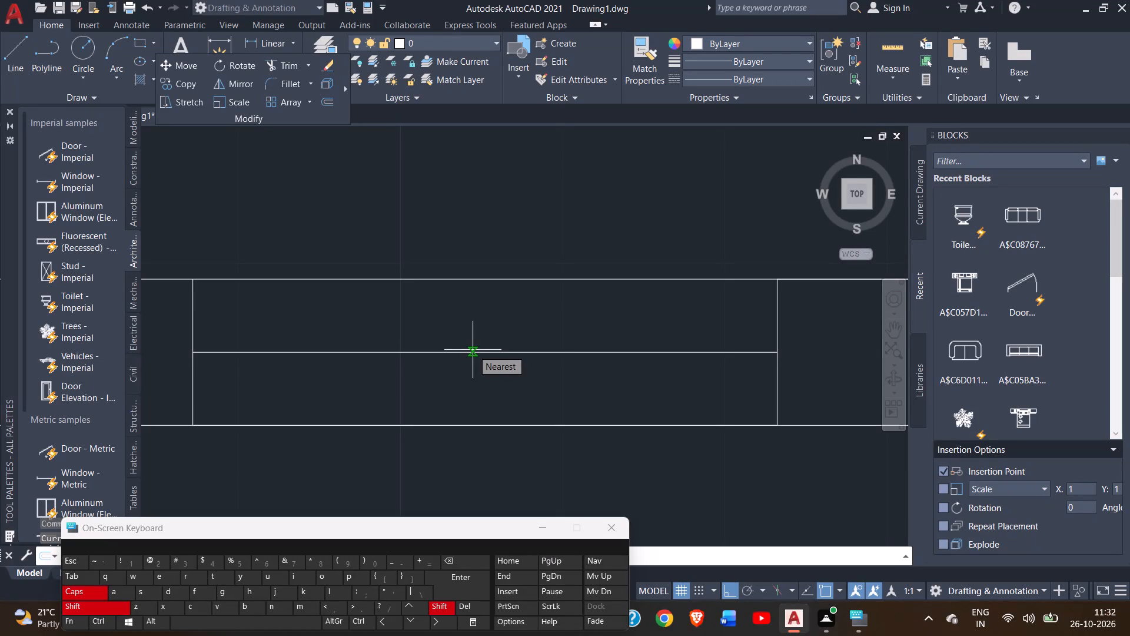
{"action": "key", "text": "Return"}
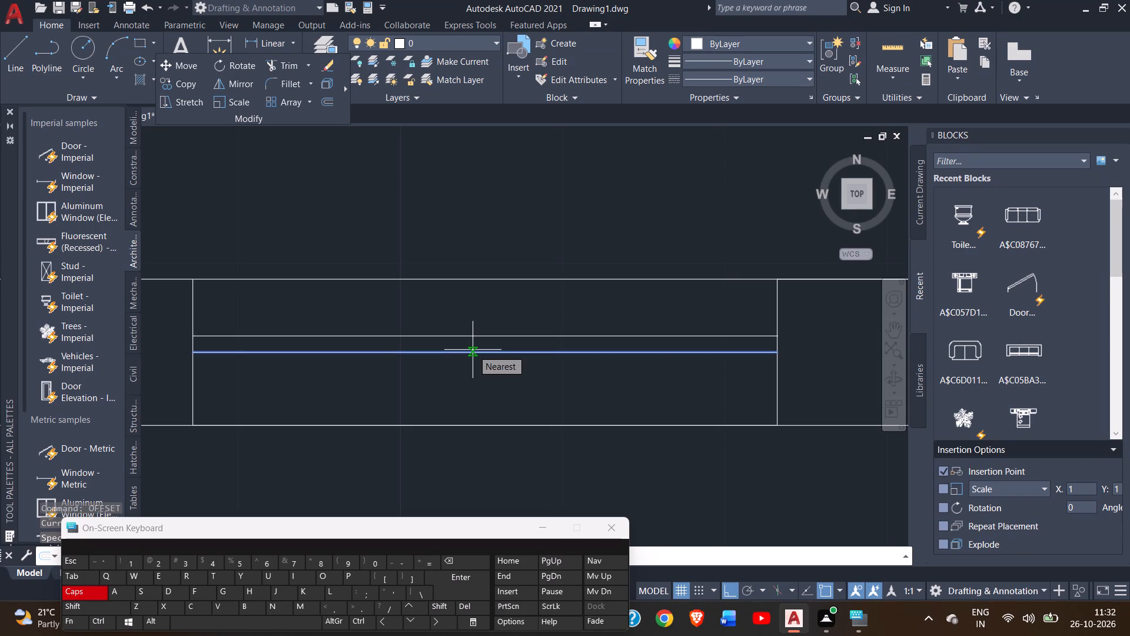
{"action": "left_click", "coordinate": [479, 315]}
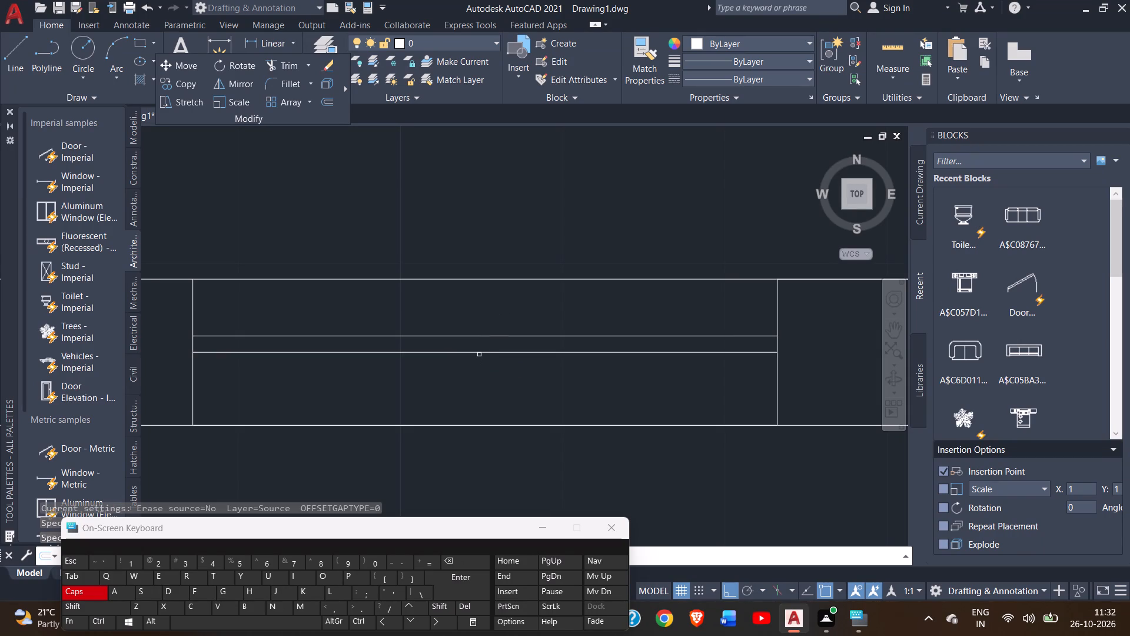
Offset the same opening's centre line by 1" to the south and finish the Offset command.
{"action": "left_click", "coordinate": [480, 353]}
{"action": "left_click", "coordinate": [479, 385]}
{"action": "scroll", "coordinate": [481, 393], "scroll_direction": "down", "scroll_amount": 2}
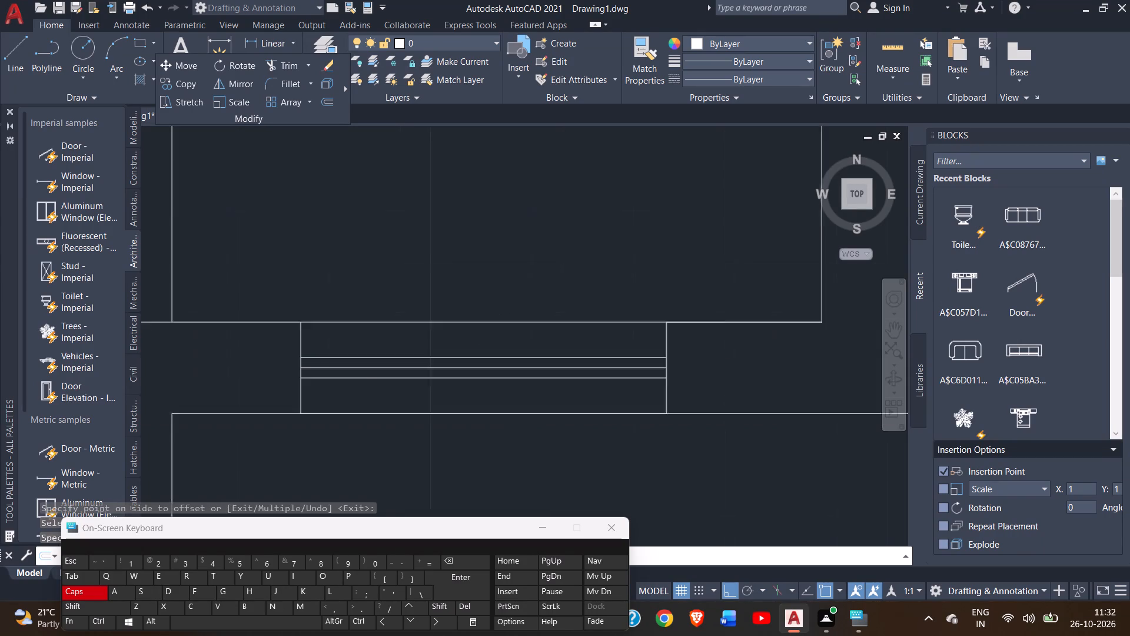
{"action": "scroll", "coordinate": [491, 411], "scroll_direction": "down", "scroll_amount": 3}
{"action": "right_click", "coordinate": [632, 347]}
{"action": "left_click", "coordinate": [653, 352]}
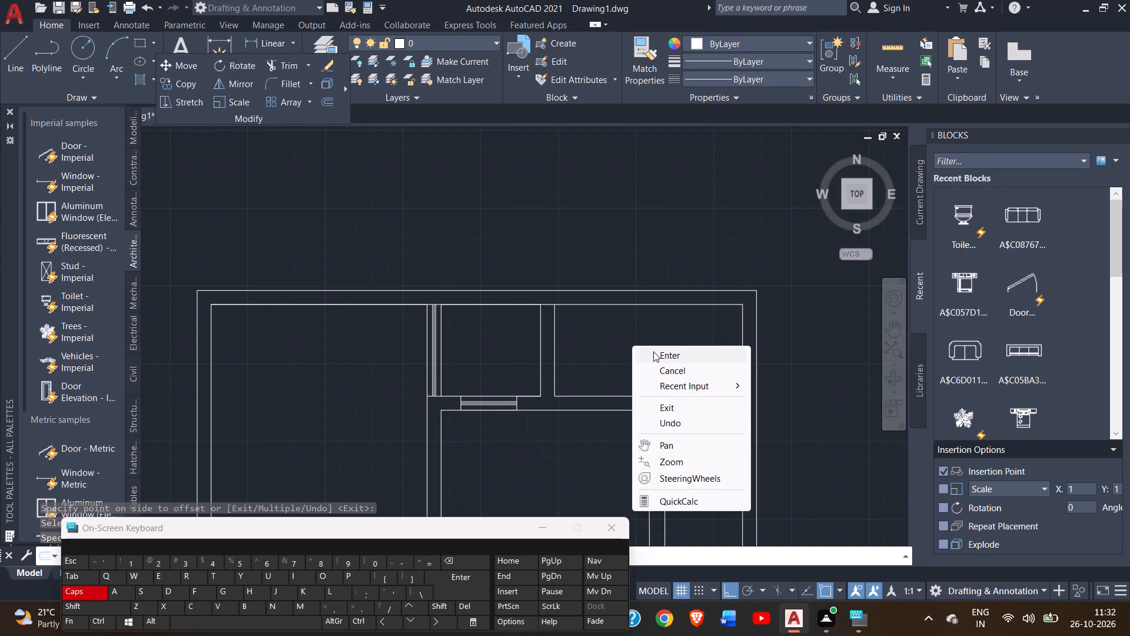
Draw a vertical line down the middle of the small northern room's east wall from its north end, ending with short segments across its south end.
{"action": "scroll", "coordinate": [559, 339], "scroll_direction": "up", "scroll_amount": 2}
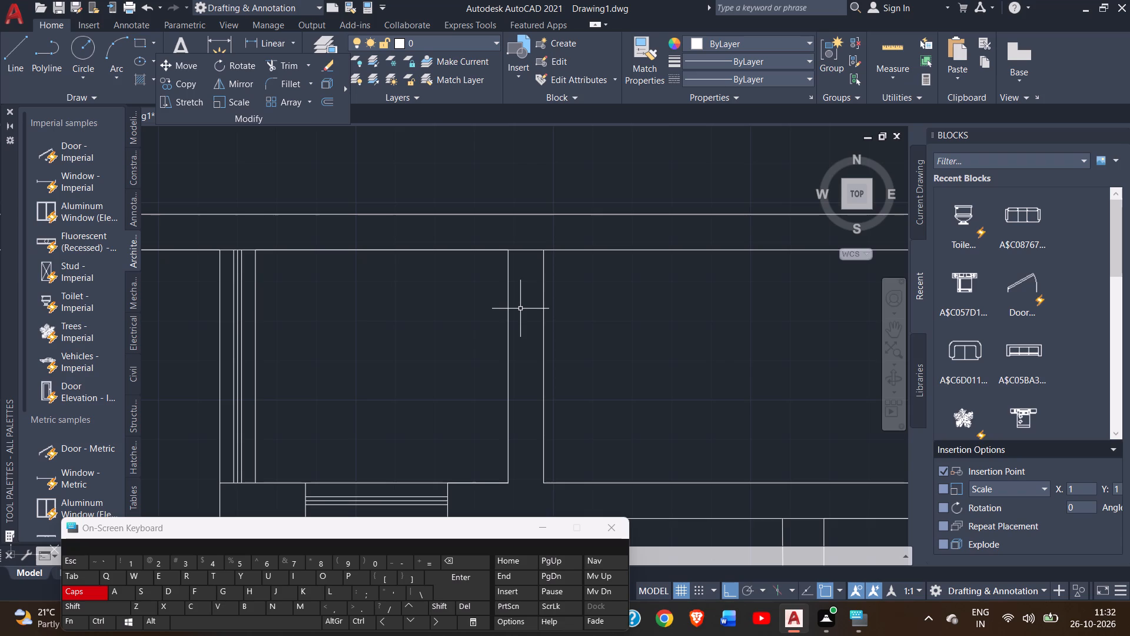
{"action": "left_click", "coordinate": [15, 51]}
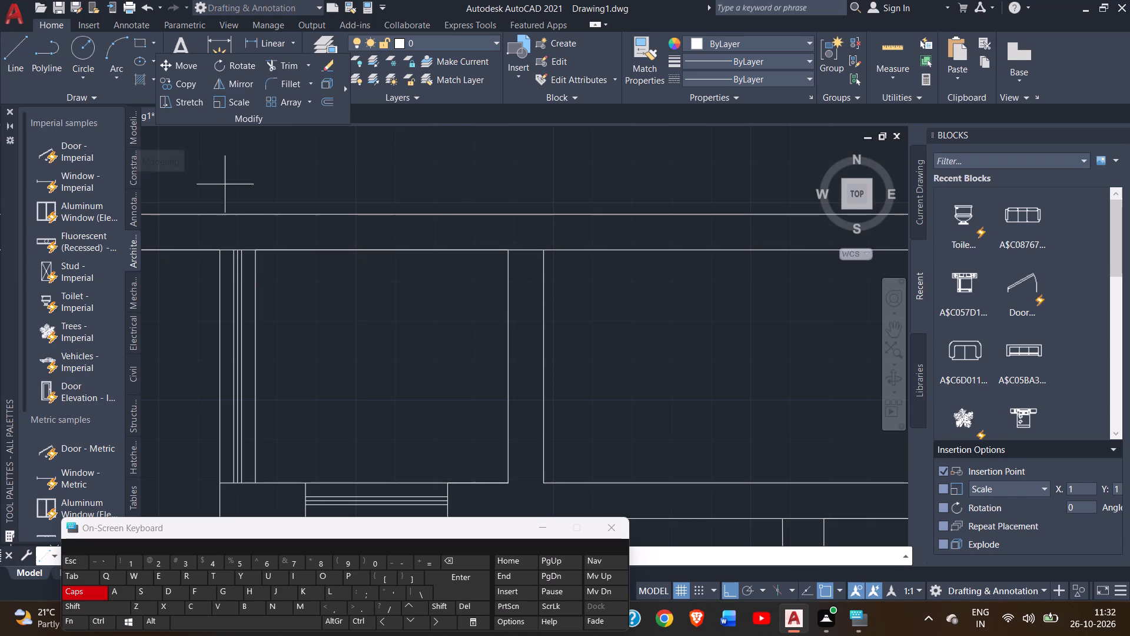
{"action": "scroll", "coordinate": [506, 260], "scroll_direction": "up", "scroll_amount": 2}
{"action": "scroll", "coordinate": [513, 253], "scroll_direction": "down", "scroll_amount": 2}
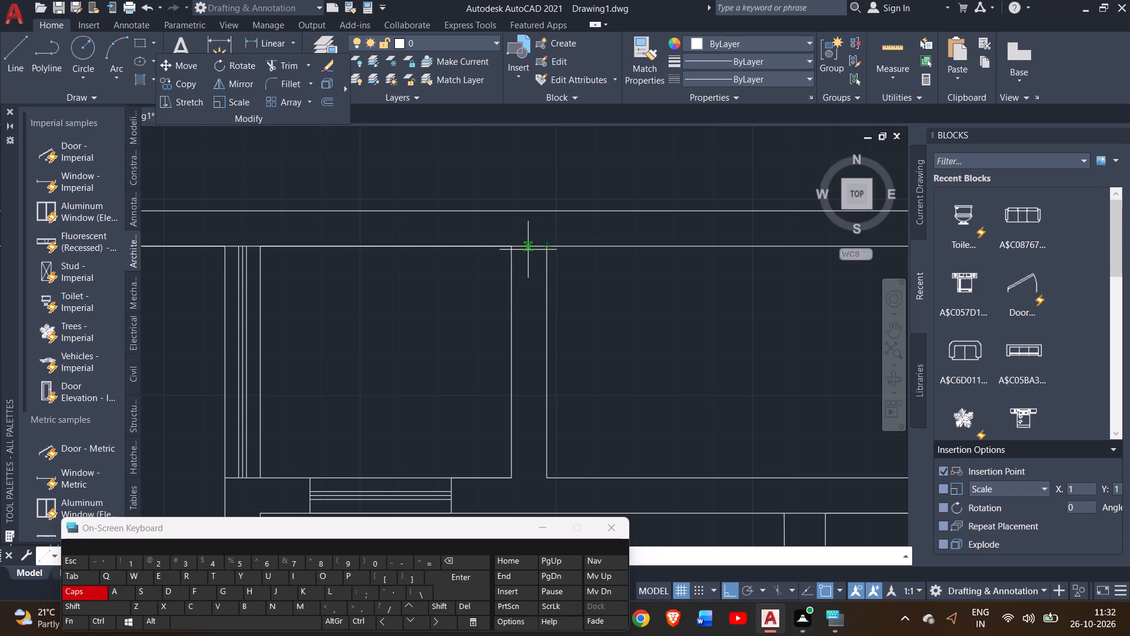
{"action": "left_click", "coordinate": [529, 250]}
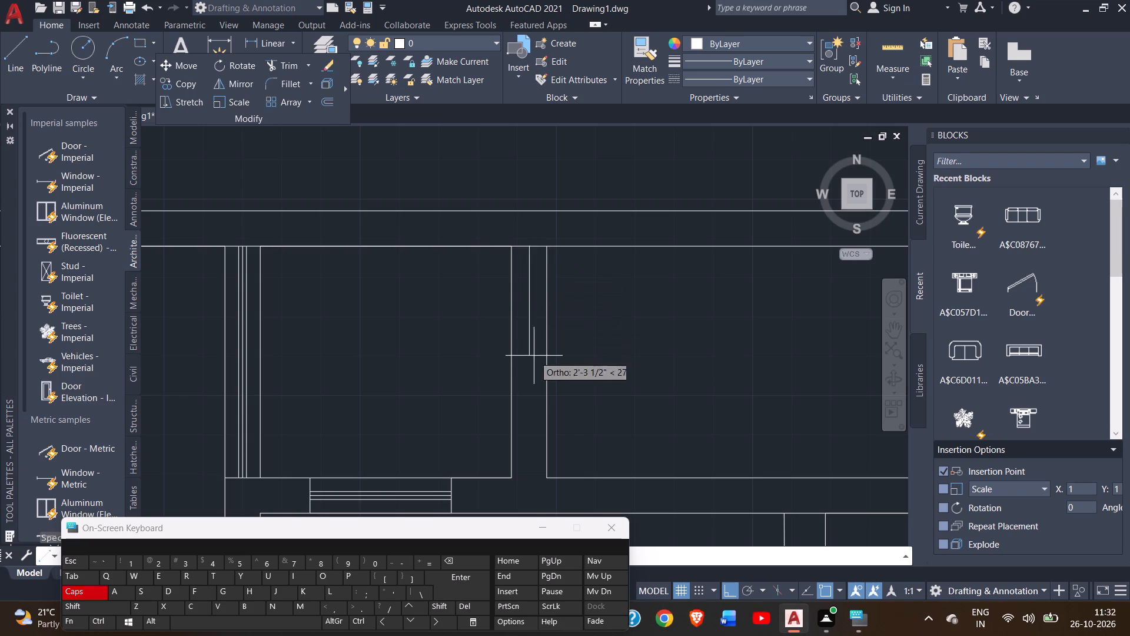
{"action": "left_click", "coordinate": [528, 476]}
{"action": "left_click", "coordinate": [541, 478]}
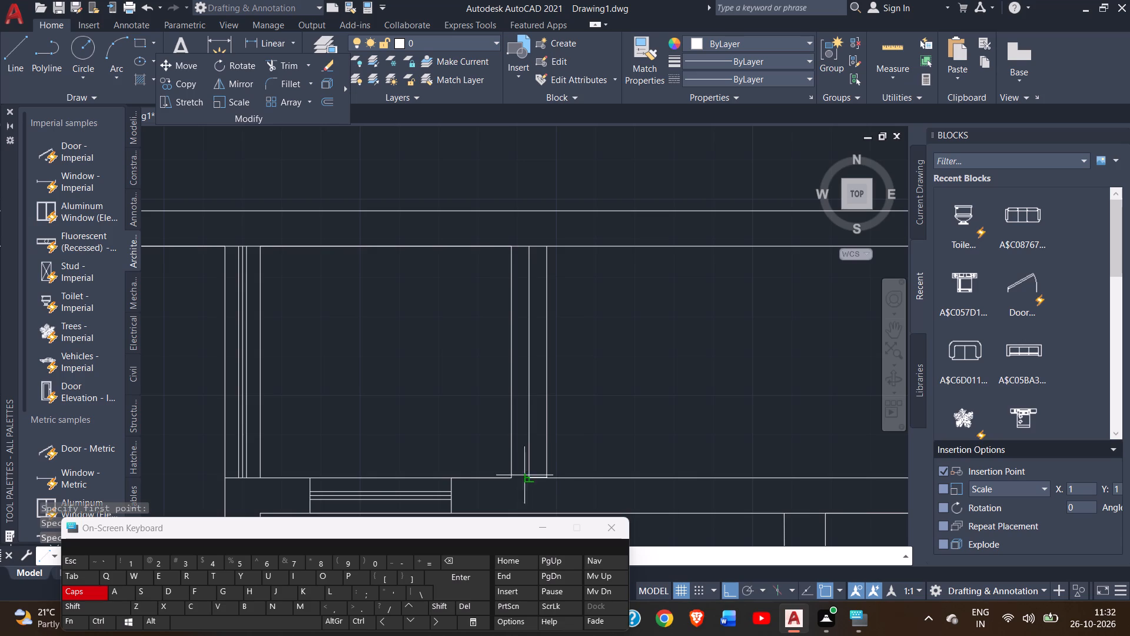
{"action": "left_click", "coordinate": [509, 476]}
{"action": "right_click", "coordinate": [486, 412]}
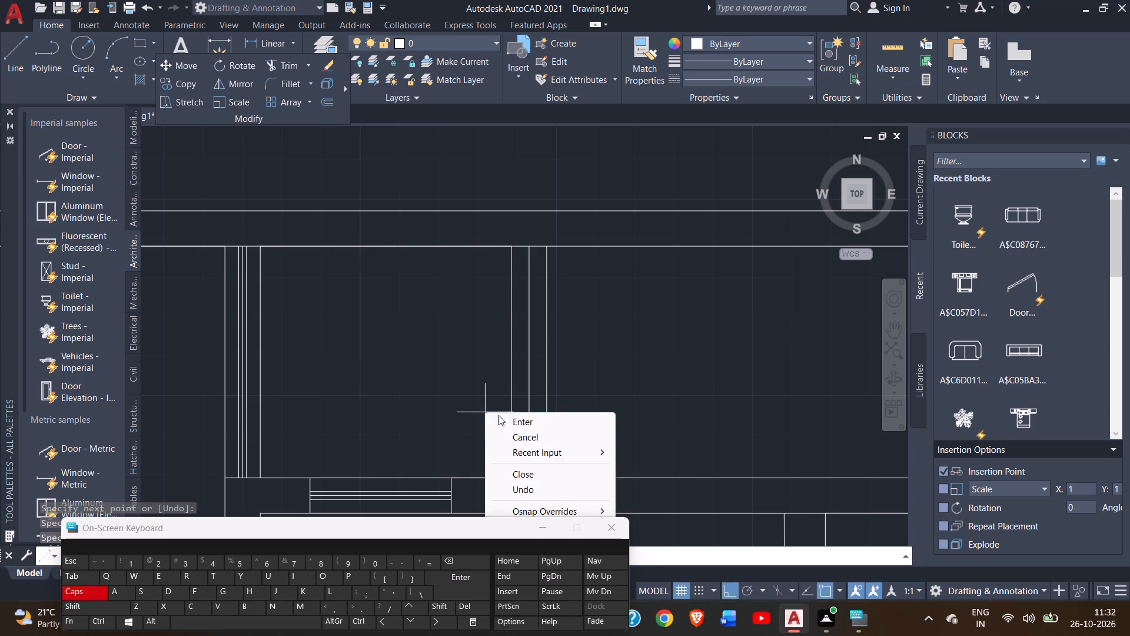
{"action": "double_click", "coordinate": [510, 419]}
{"action": "scroll", "coordinate": [488, 323], "scroll_direction": "down", "scroll_amount": 1}
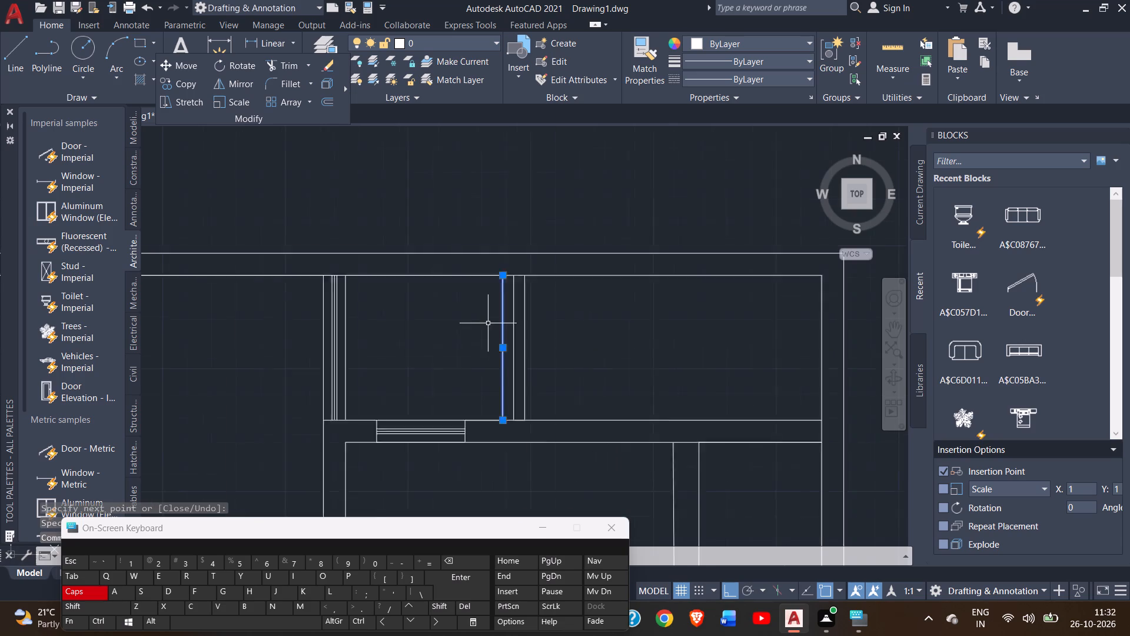
{"action": "scroll", "coordinate": [488, 323], "scroll_direction": "down", "scroll_amount": 1}
{"action": "right_click", "coordinate": [443, 319]}
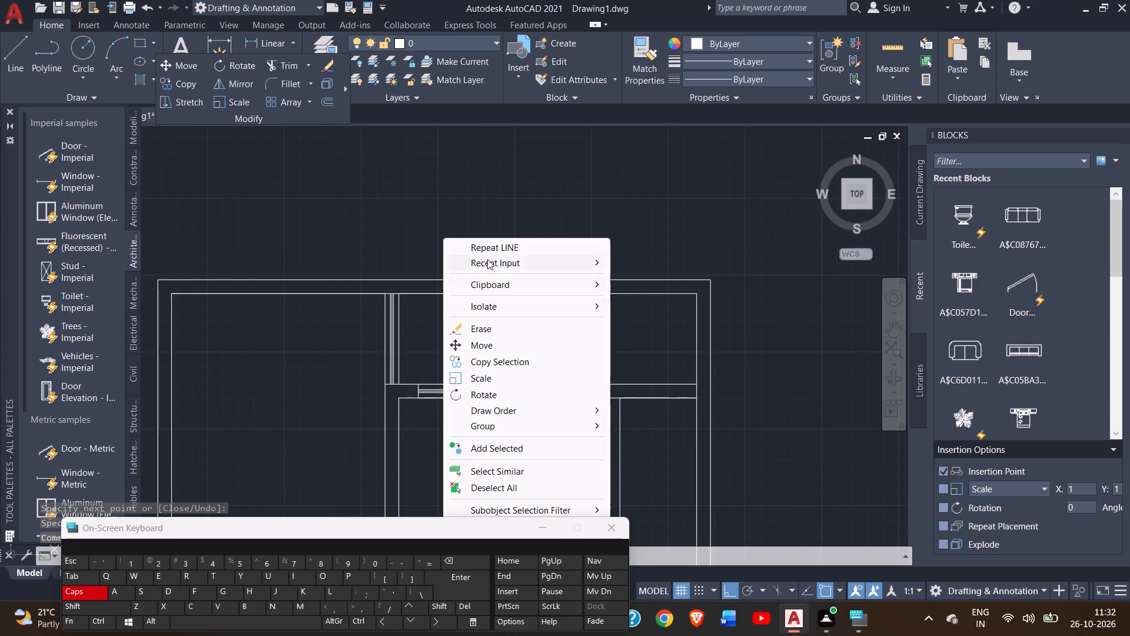
{"action": "double_click", "coordinate": [507, 206]}
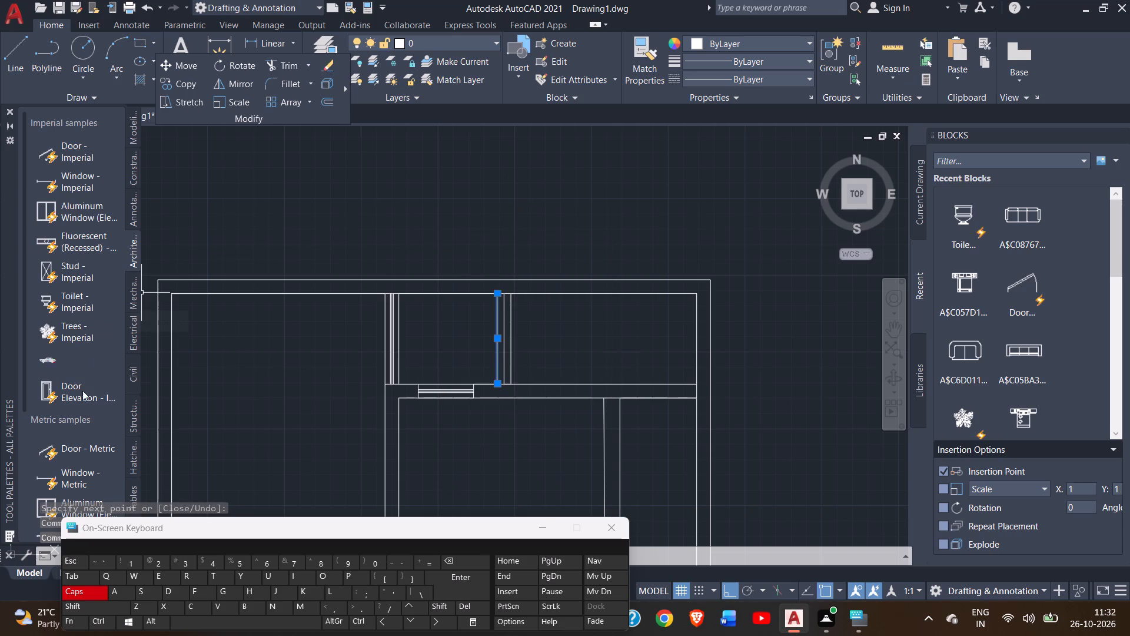
{"action": "key", "text": "Escape"}
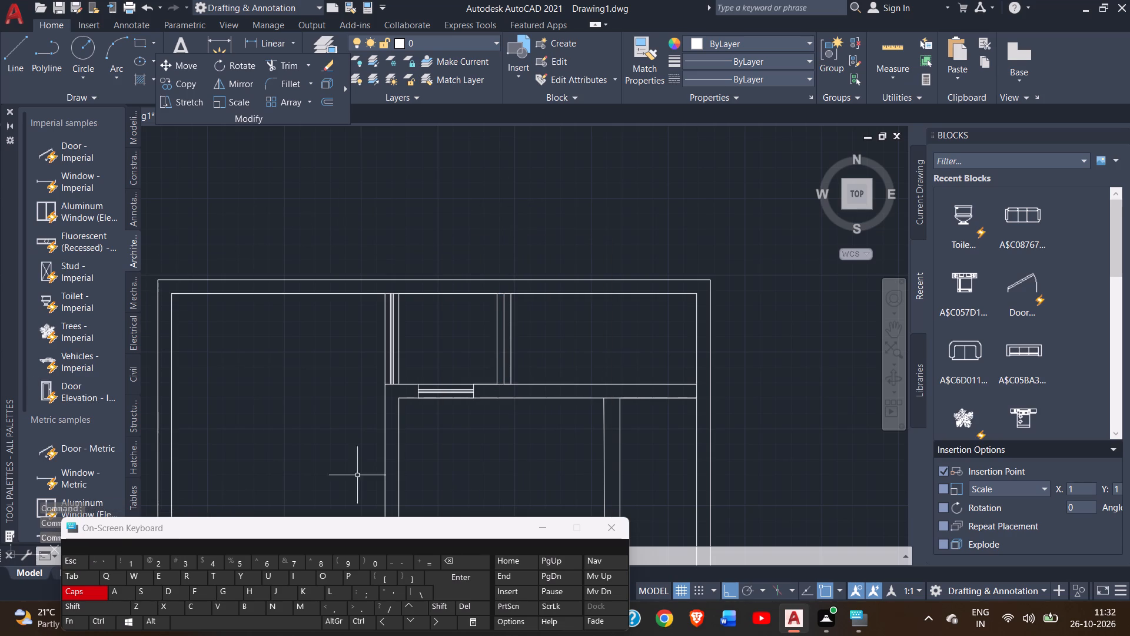
Draw a line from the small northern room's inner northeast corner partway south along its east wall, then east across the wall thickness.
{"action": "scroll", "coordinate": [464, 300], "scroll_direction": "up", "scroll_amount": 2}
{"action": "left_click", "coordinate": [18, 54]}
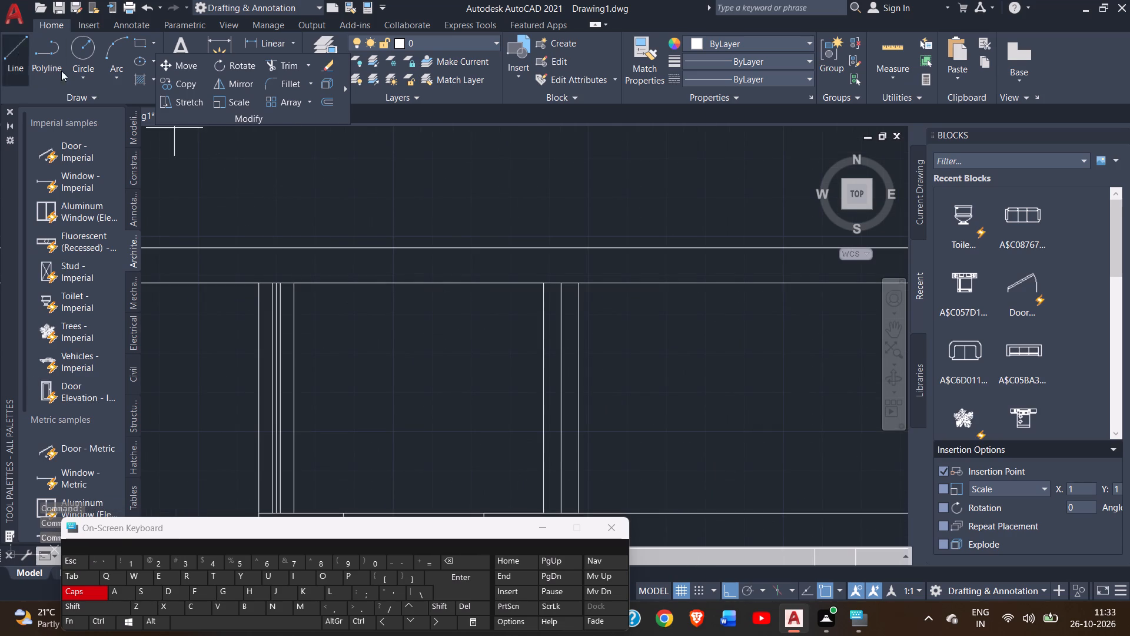
{"action": "left_click", "coordinate": [541, 287]}
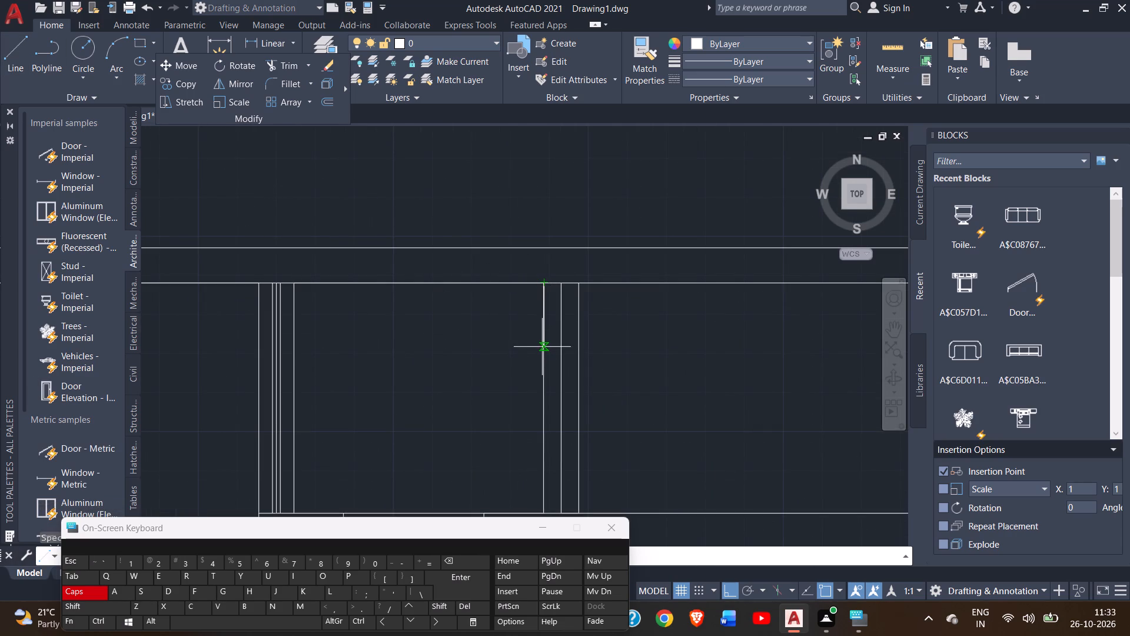
{"action": "scroll", "coordinate": [542, 347], "scroll_direction": "down", "scroll_amount": 2}
{"action": "scroll", "coordinate": [542, 347], "scroll_direction": "up", "scroll_amount": 2}
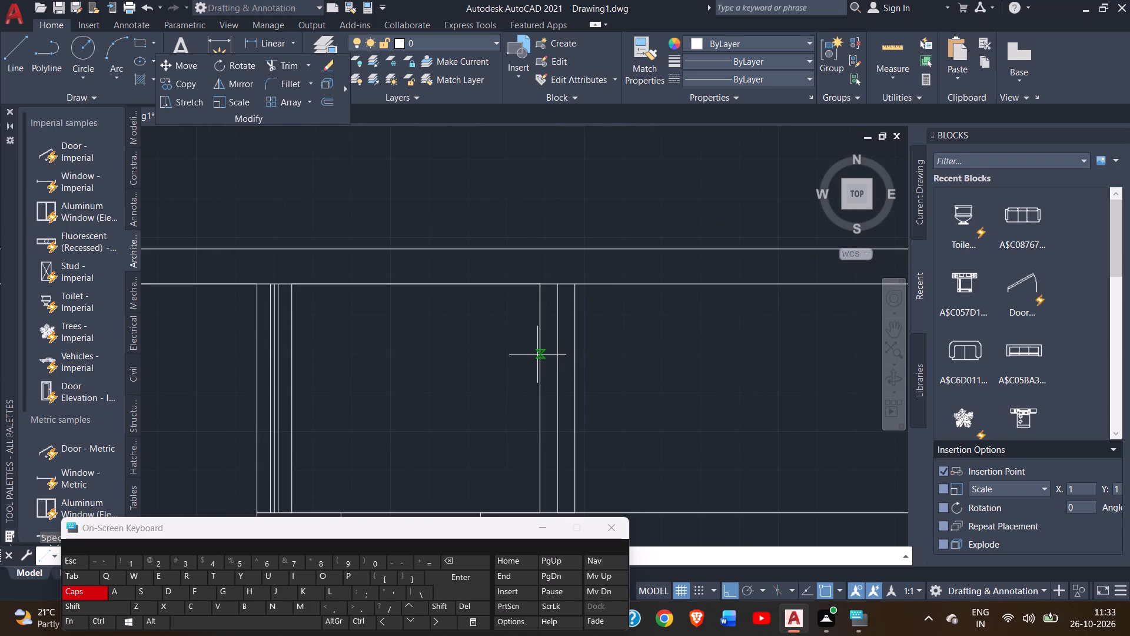
{"action": "left_click", "coordinate": [537, 355]}
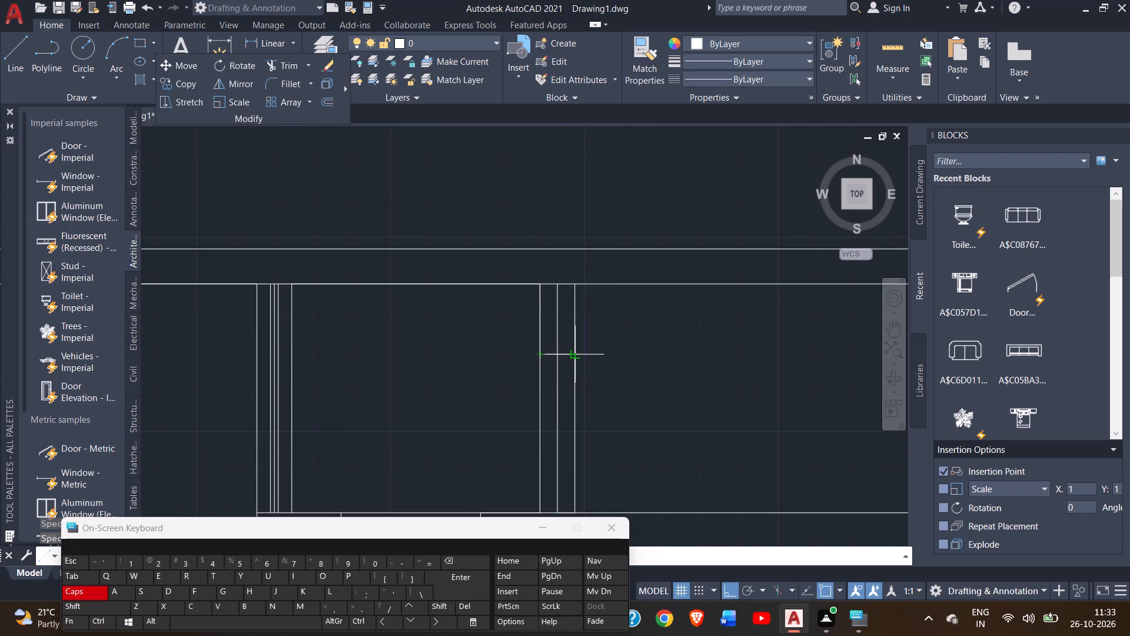
{"action": "left_click", "coordinate": [577, 357]}
Continue the line south along the wall's east face, then west across the wall to complete the opening's outline.
{"action": "scroll", "coordinate": [586, 416], "scroll_direction": "down", "scroll_amount": 2}
{"action": "middle_click_drag", "start_coordinate": [586, 416], "coordinate": [597, 327]}
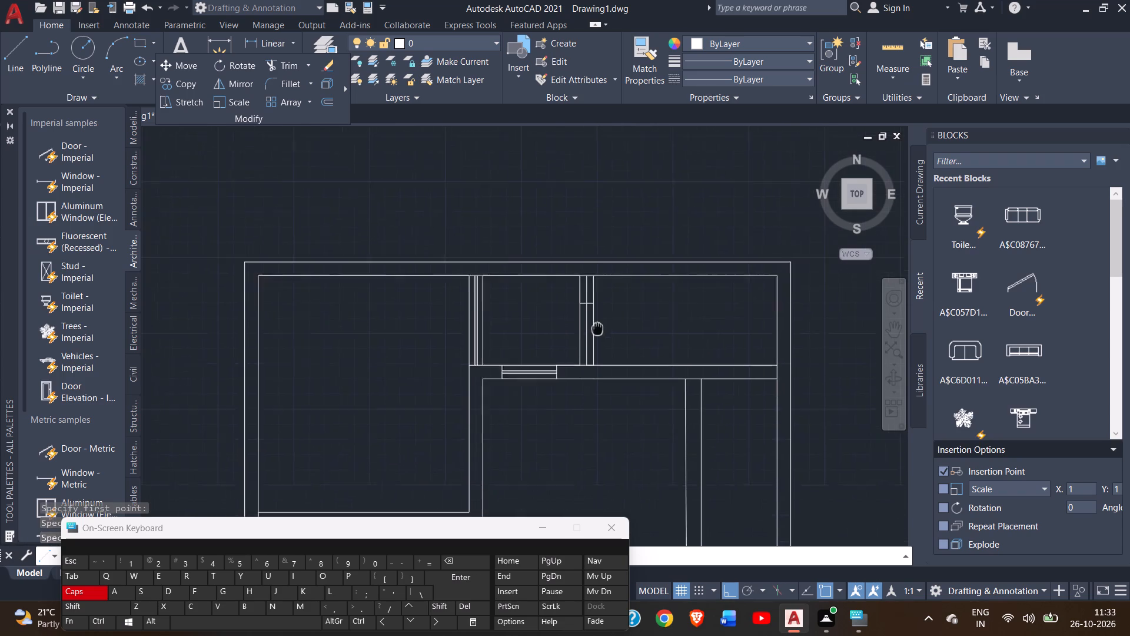
{"action": "middle_click_drag", "start_coordinate": [597, 327], "coordinate": [600, 307]}
{"action": "scroll", "coordinate": [598, 313], "scroll_direction": "up", "scroll_amount": 3}
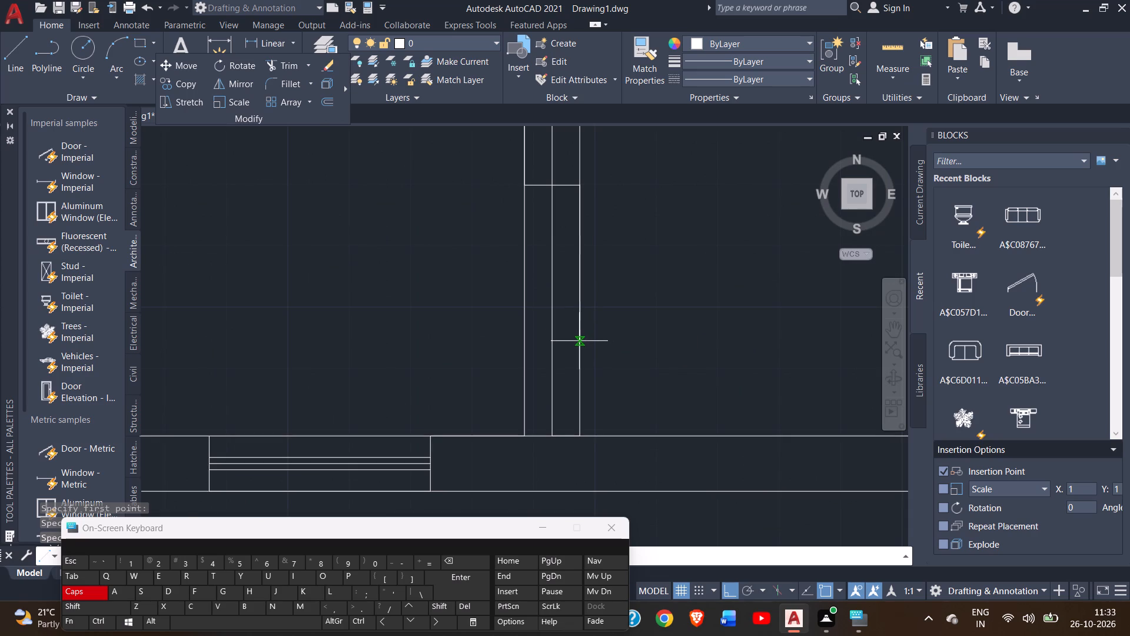
{"action": "left_click", "coordinate": [579, 341]}
{"action": "left_click", "coordinate": [521, 341]}
{"action": "right_click", "coordinate": [477, 306]}
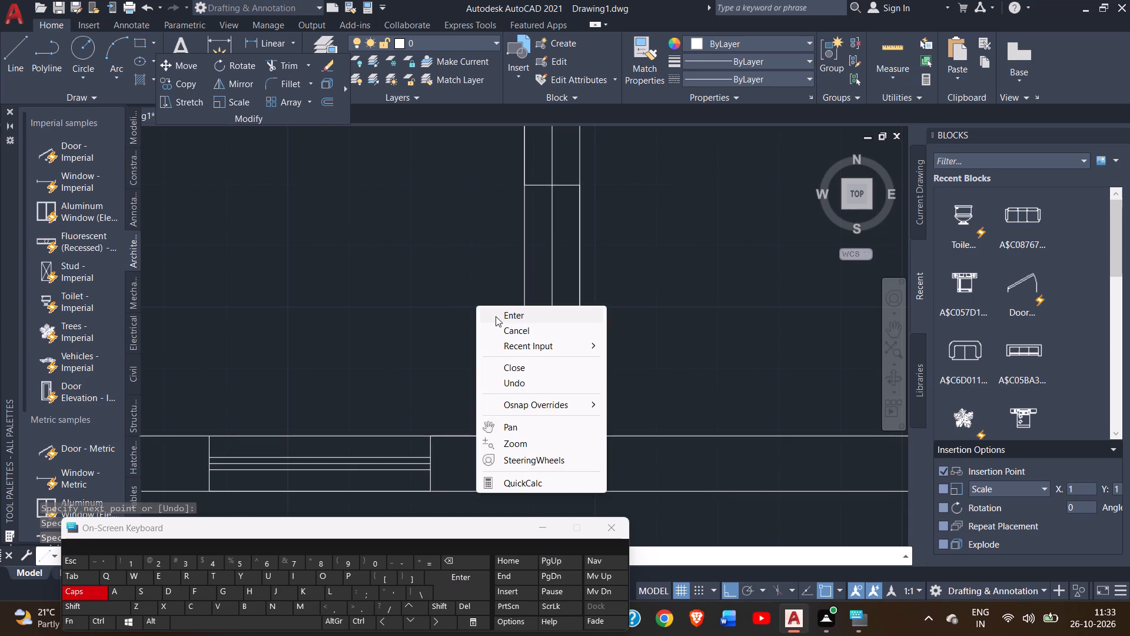
{"action": "left_click", "coordinate": [496, 316]}
Trim the east wall's centre line north and south of the new opening, keeping only the part between its end lines.
{"action": "scroll", "coordinate": [621, 327], "scroll_direction": "down", "scroll_amount": 2}
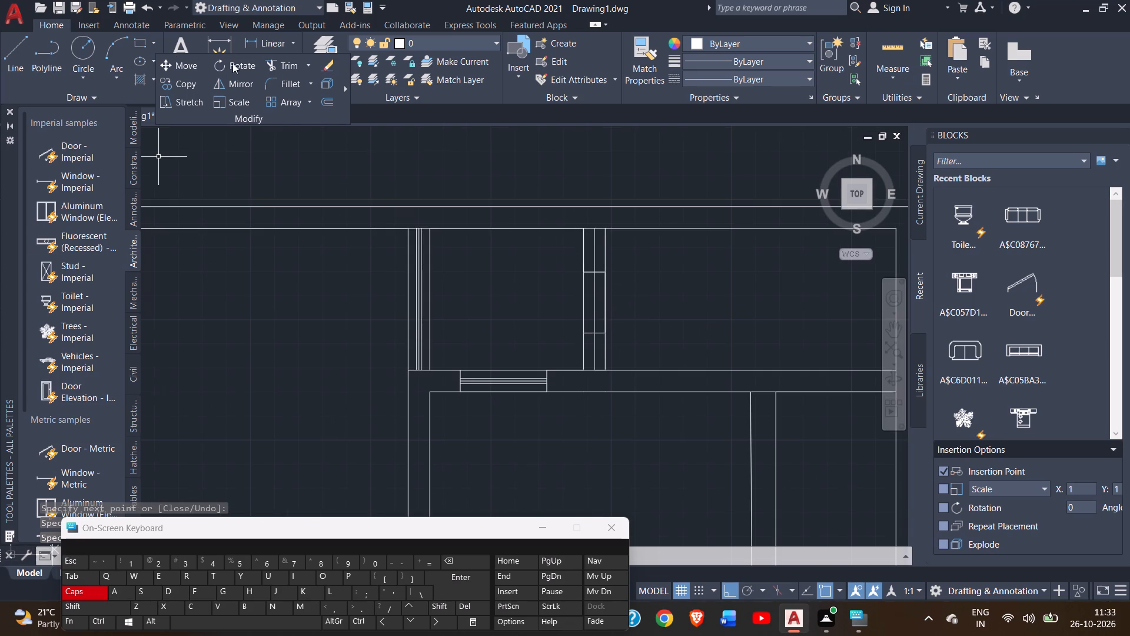
{"action": "left_click", "coordinate": [281, 70]}
{"action": "scroll", "coordinate": [597, 251], "scroll_direction": "up", "scroll_amount": 3}
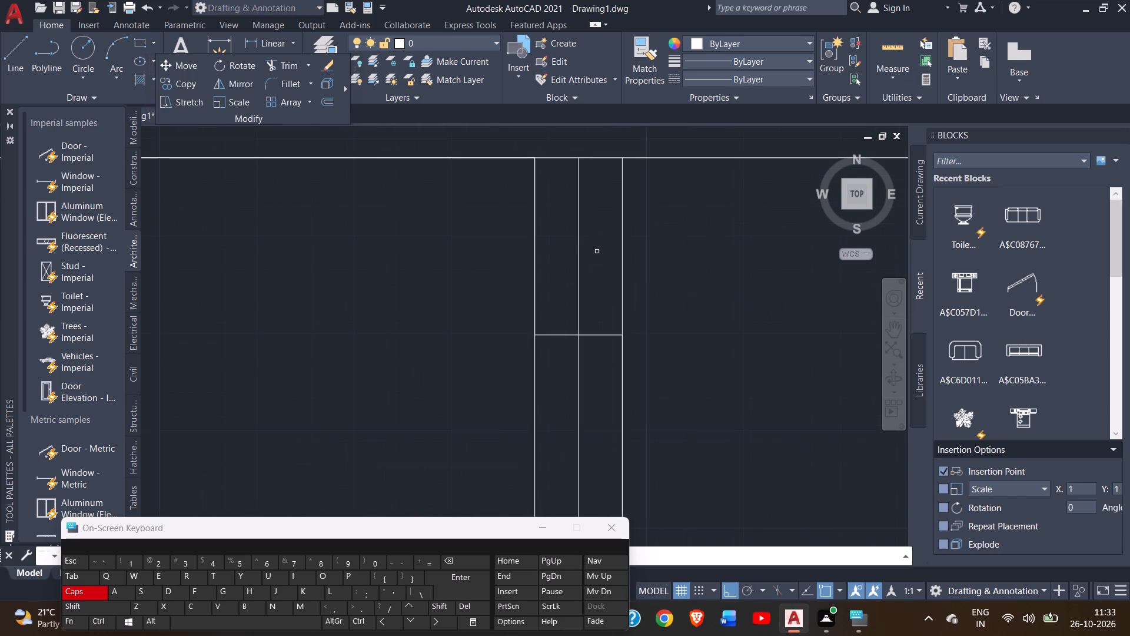
{"action": "left_click", "coordinate": [580, 241]}
{"action": "scroll", "coordinate": [581, 247], "scroll_direction": "down", "scroll_amount": 2}
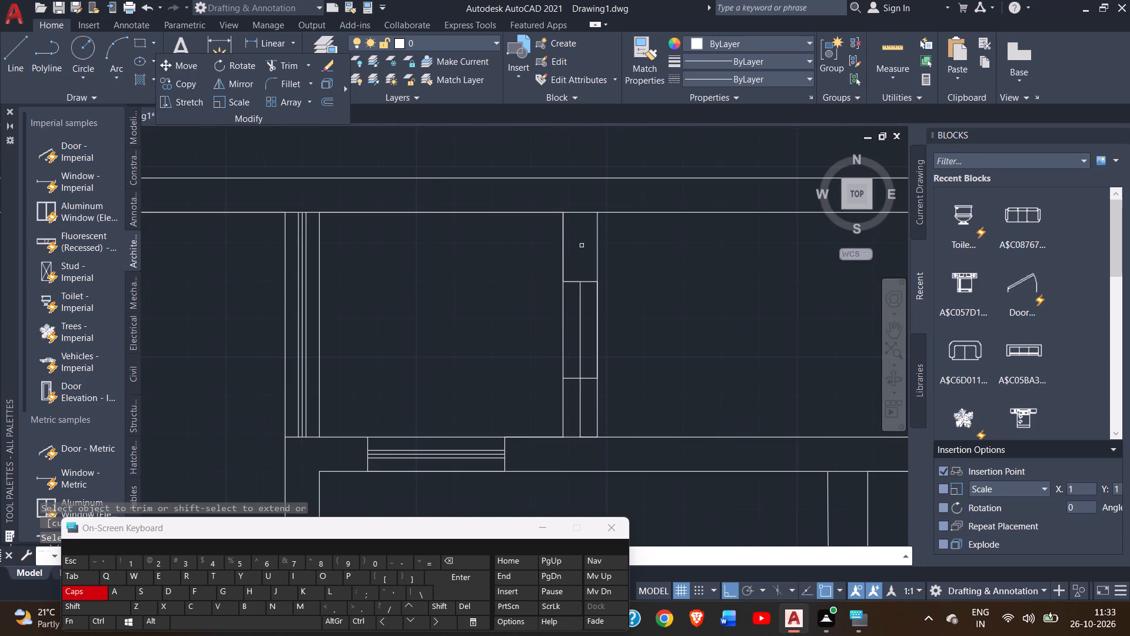
{"action": "left_click", "coordinate": [582, 399]}
{"action": "right_click", "coordinate": [676, 283]}
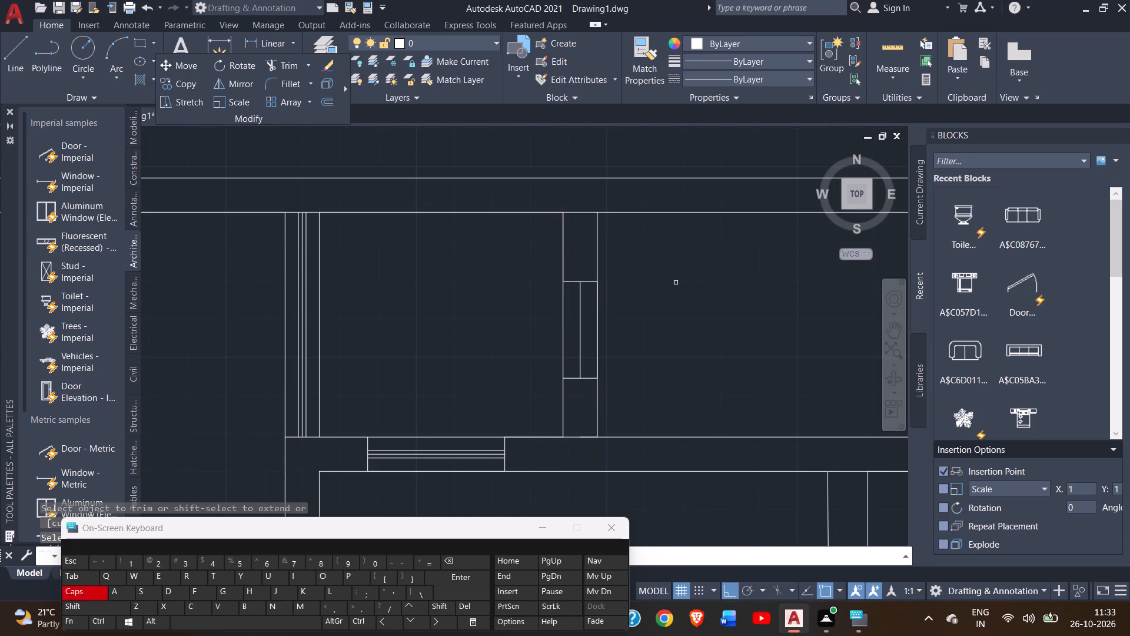
{"action": "left_click", "coordinate": [702, 294]}
Offset the centre line of the small northern room's east wall opening 1" to both its east and west sides.
{"action": "left_click", "coordinate": [580, 303]}
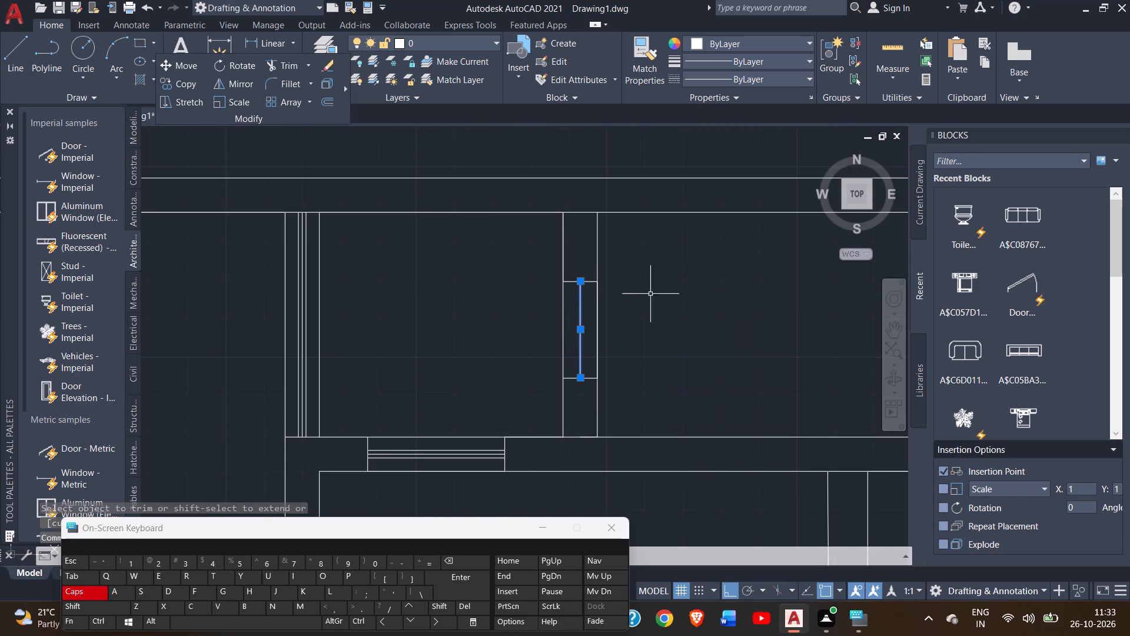
{"action": "type", "text": "OFF"}
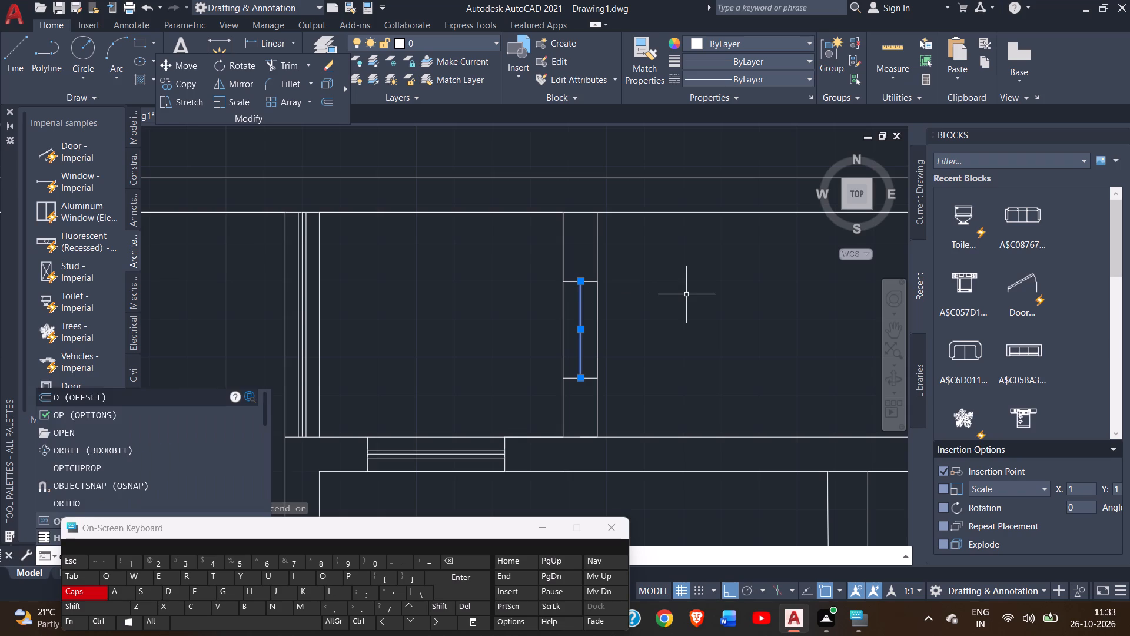
{"action": "key", "text": "Return"}
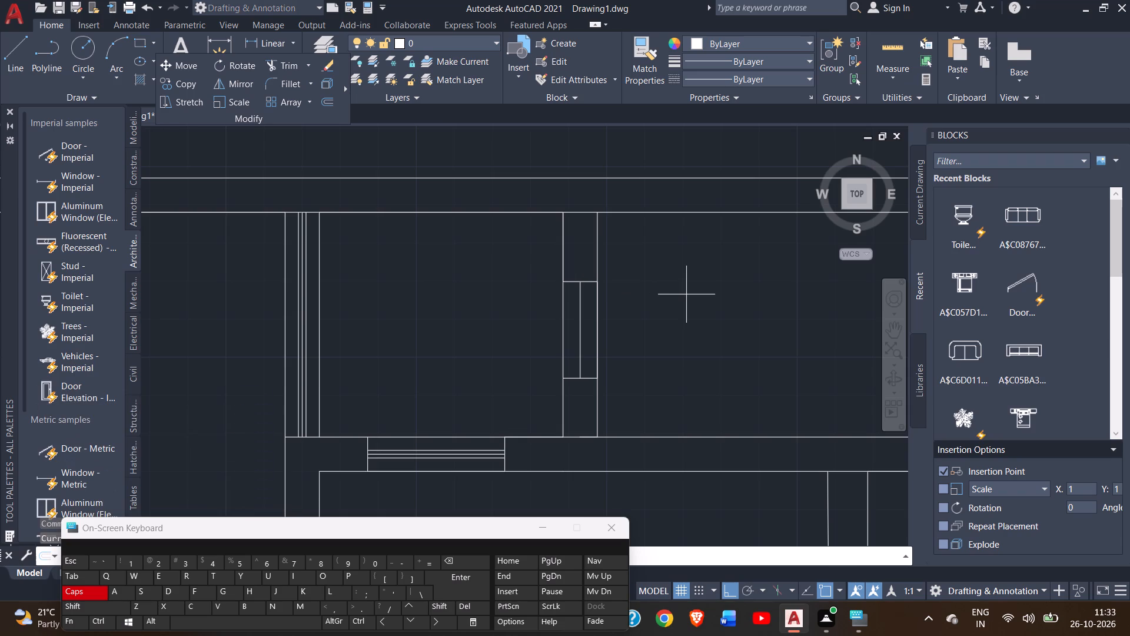
{"action": "scroll", "coordinate": [578, 313], "scroll_direction": "up", "scroll_amount": 2}
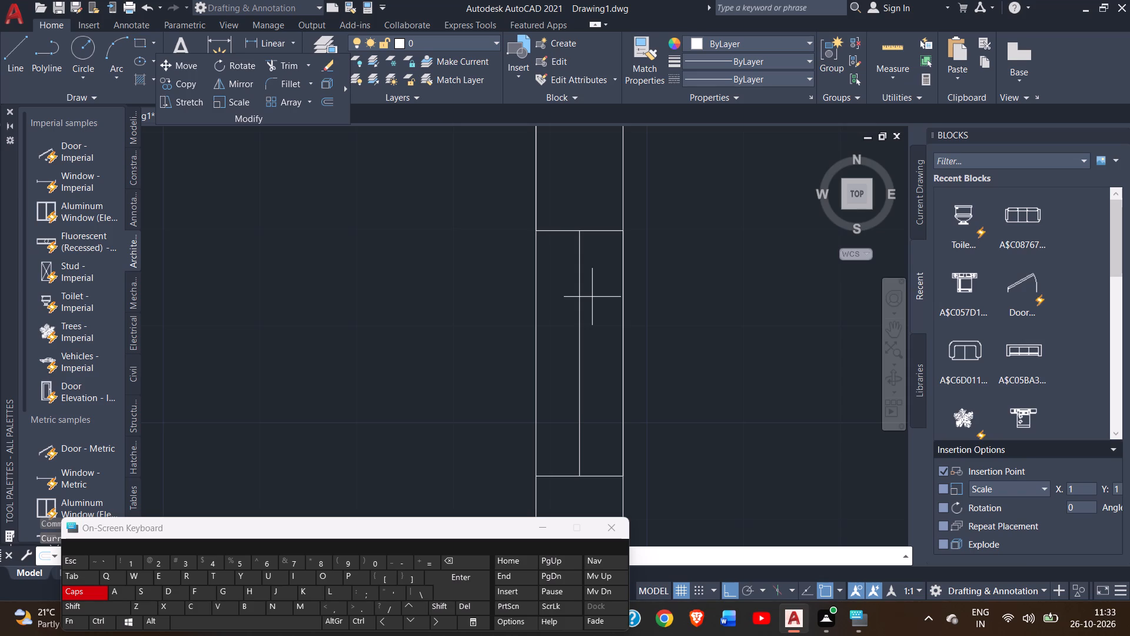
{"action": "key", "text": "1"}
{"action": "key", "text": "shift+quotedbl"}
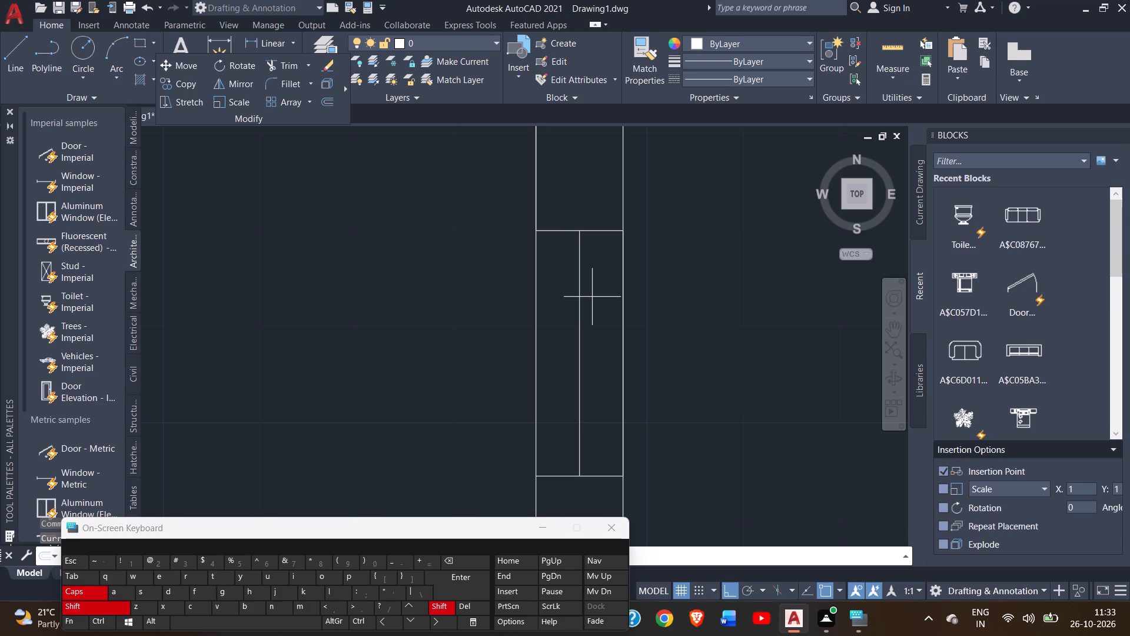
{"action": "key", "text": "Return"}
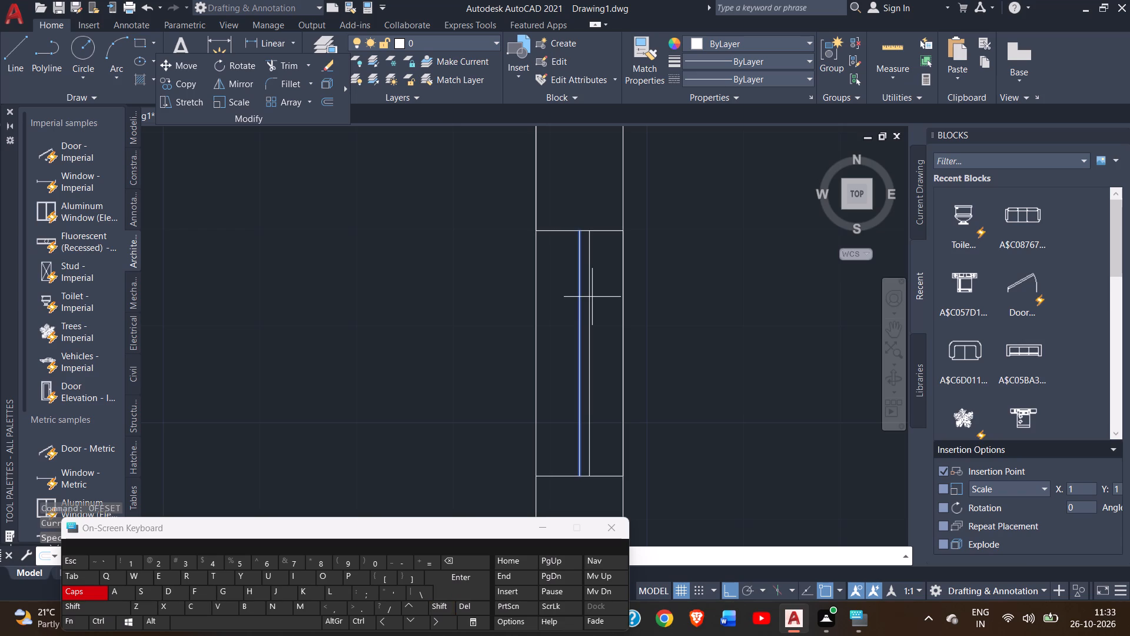
{"action": "left_click", "coordinate": [595, 307]}
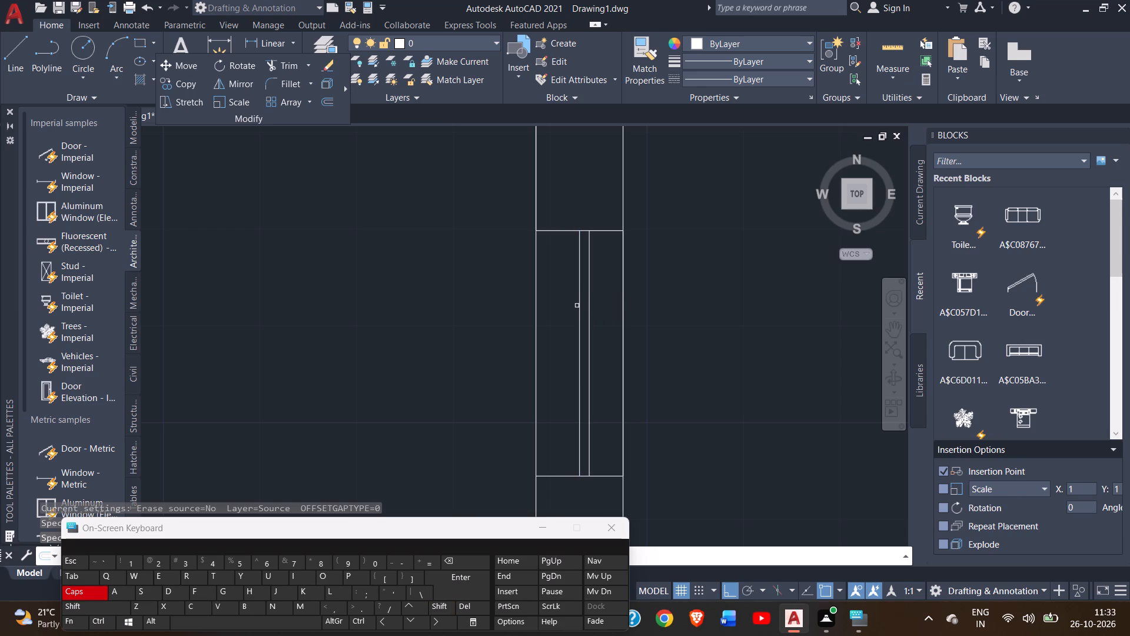
{"action": "left_click", "coordinate": [578, 300]}
{"action": "double_click", "coordinate": [564, 300]}
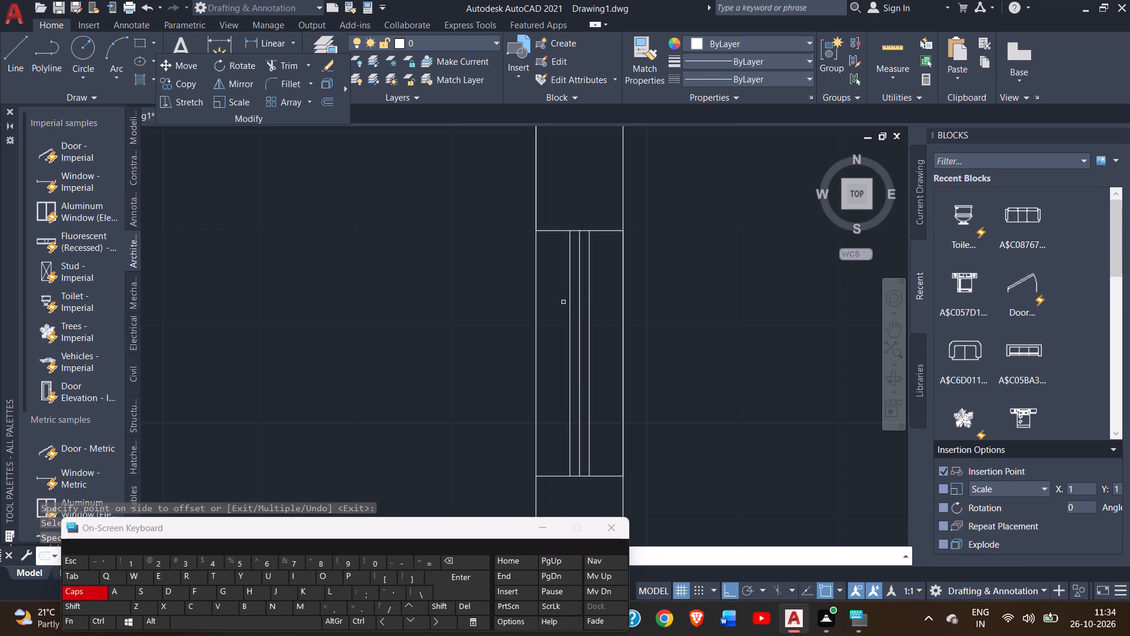
{"action": "scroll", "coordinate": [562, 326], "scroll_direction": "down", "scroll_amount": 3}
{"action": "right_click", "coordinate": [617, 283]}
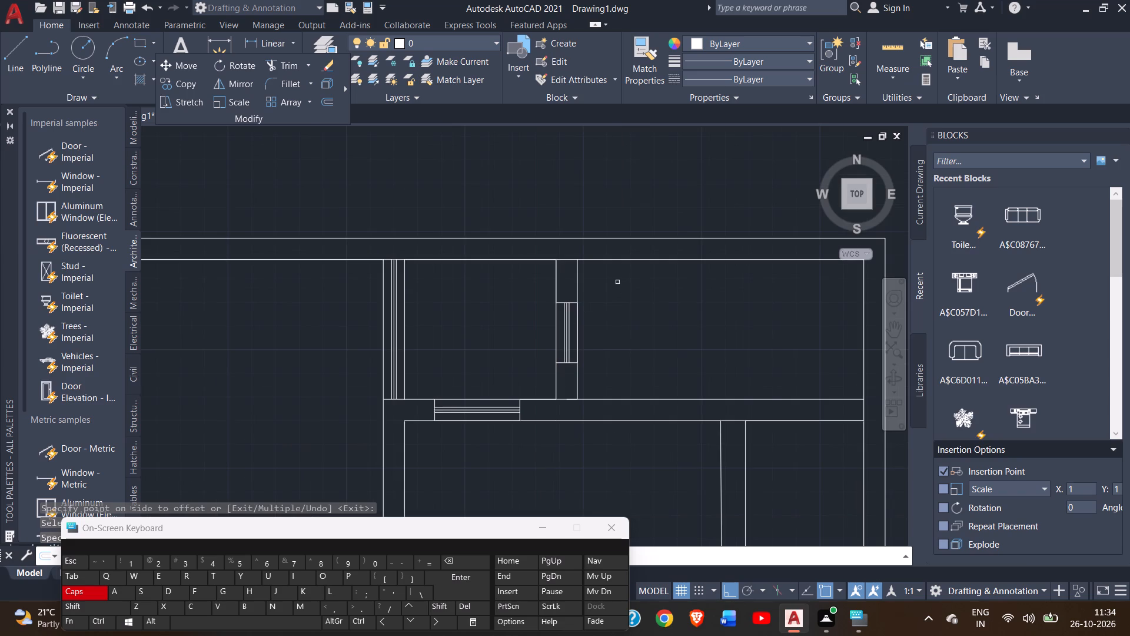
{"action": "double_click", "coordinate": [633, 293]}
{"action": "left_click", "coordinate": [626, 335]}
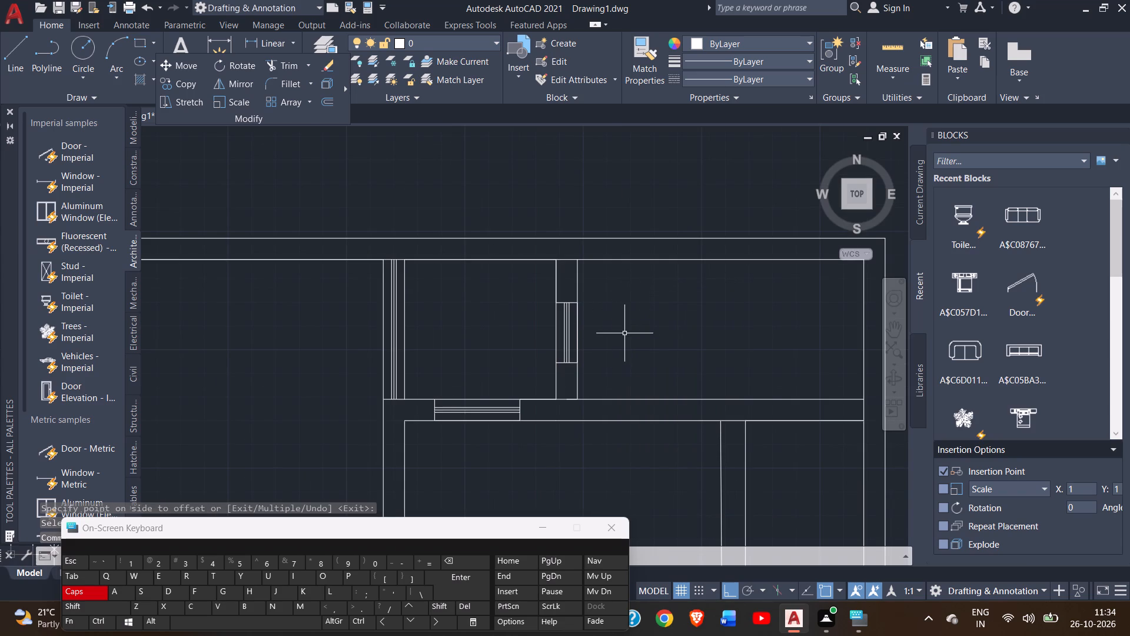
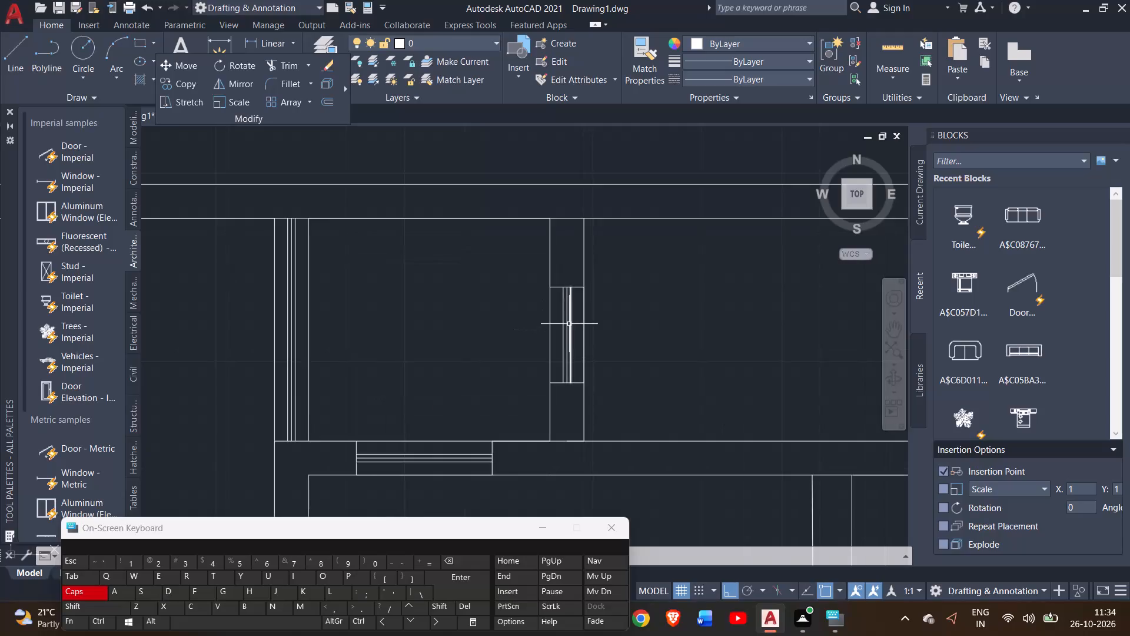
Draw a line from the south end of the partition east of the large central room, up its east face and across the wall as a lower window jamb.
{"action": "scroll", "coordinate": [570, 319], "scroll_direction": "up", "scroll_amount": 2}
{"action": "scroll", "coordinate": [576, 334], "scroll_direction": "down", "scroll_amount": 2}
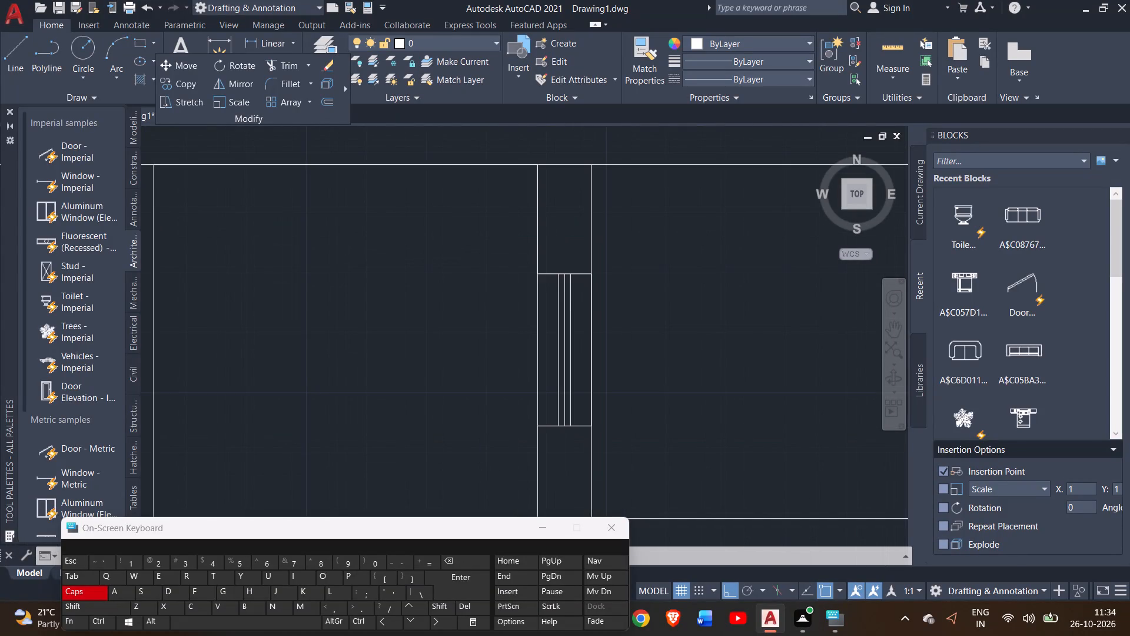
{"action": "scroll", "coordinate": [576, 334], "scroll_direction": "down", "scroll_amount": 1}
{"action": "scroll", "coordinate": [654, 365], "scroll_direction": "down", "scroll_amount": 1}
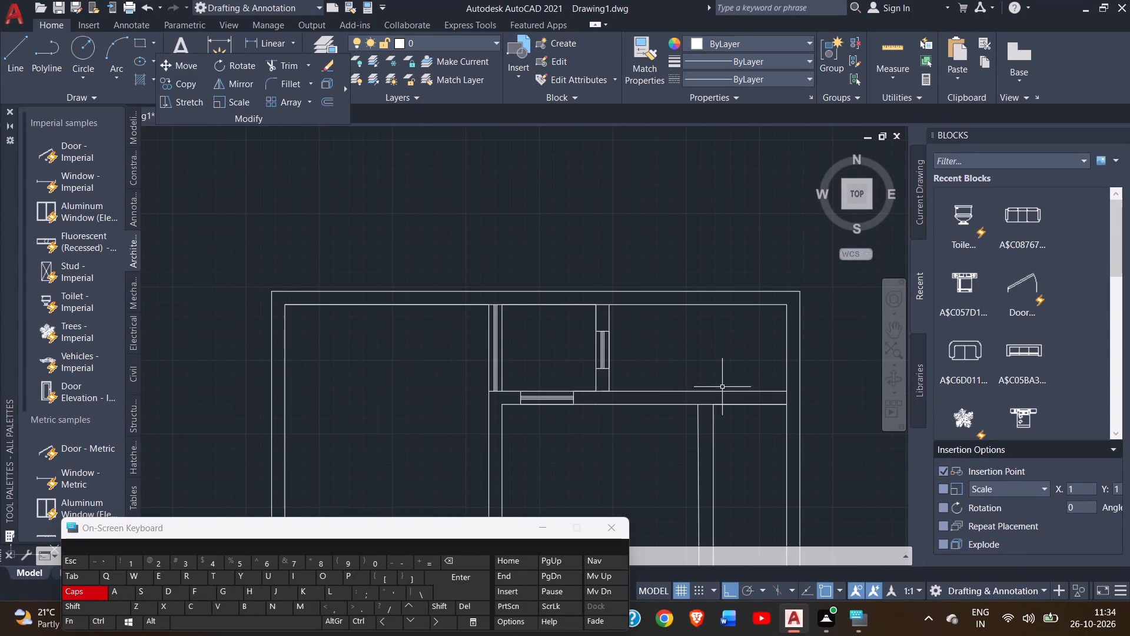
{"action": "middle_click_drag", "start_coordinate": [710, 380], "coordinate": [653, 240]}
{"action": "scroll", "coordinate": [667, 320], "scroll_direction": "down", "scroll_amount": 1}
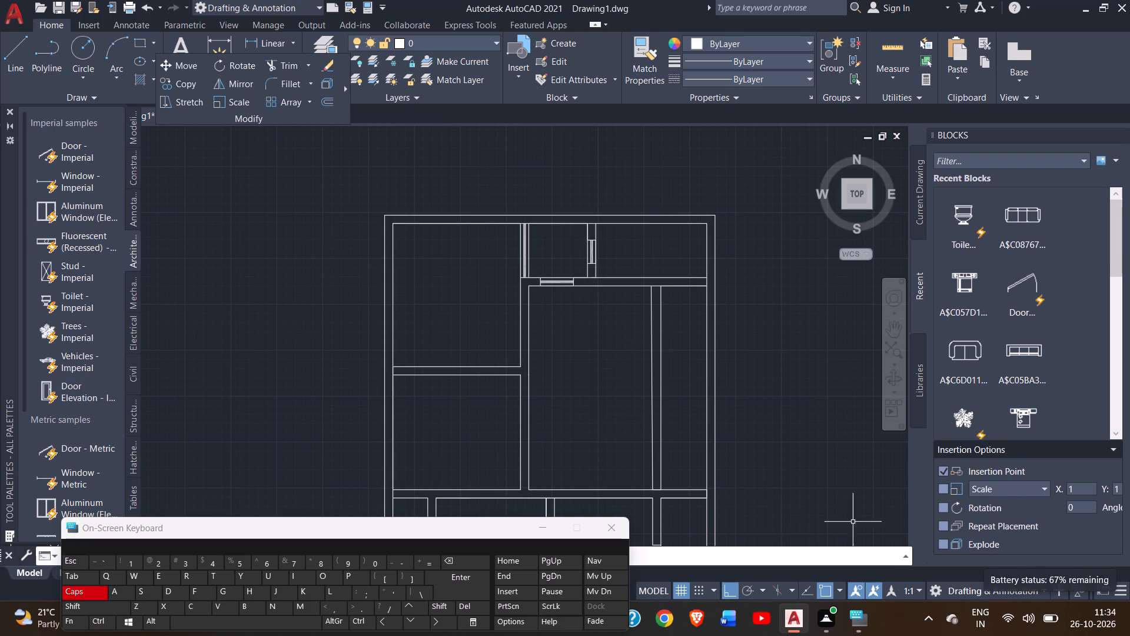
{"action": "left_click", "coordinate": [16, 59]}
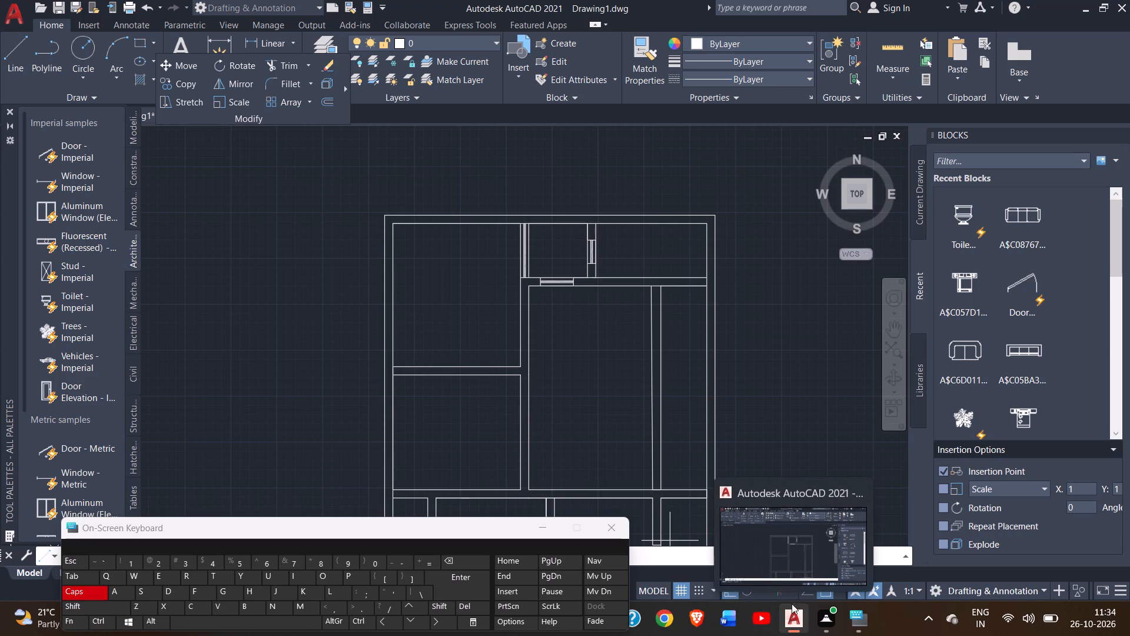
{"action": "middle_click_drag", "start_coordinate": [623, 436], "coordinate": [623, 435]}
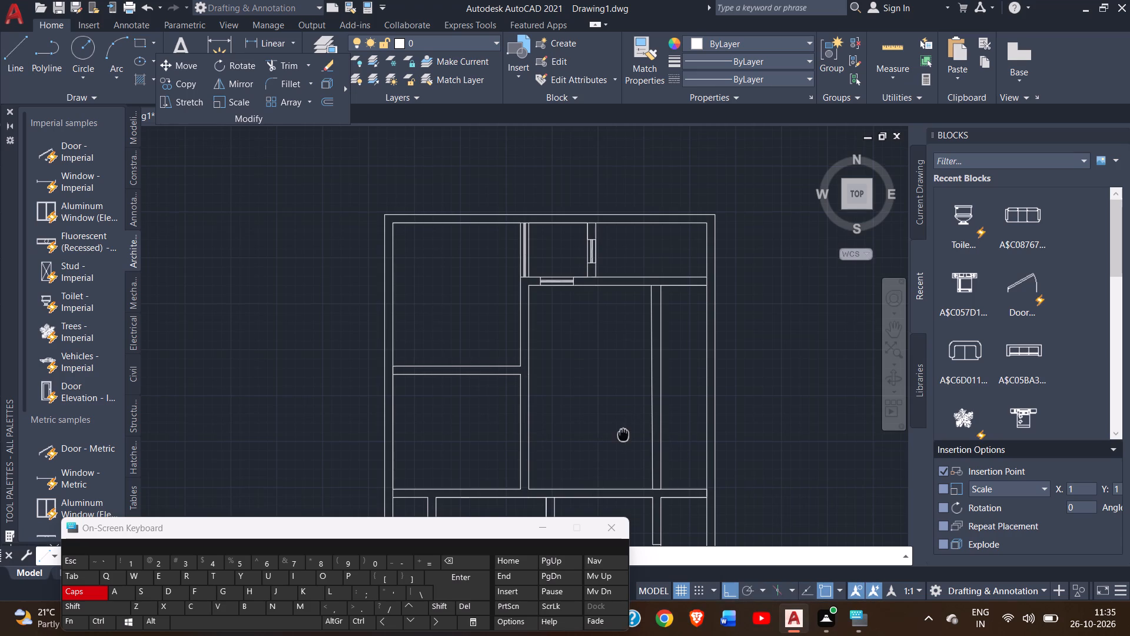
{"action": "middle_click_drag", "start_coordinate": [623, 435], "coordinate": [632, 266]}
{"action": "scroll", "coordinate": [662, 319], "scroll_direction": "up", "scroll_amount": 2}
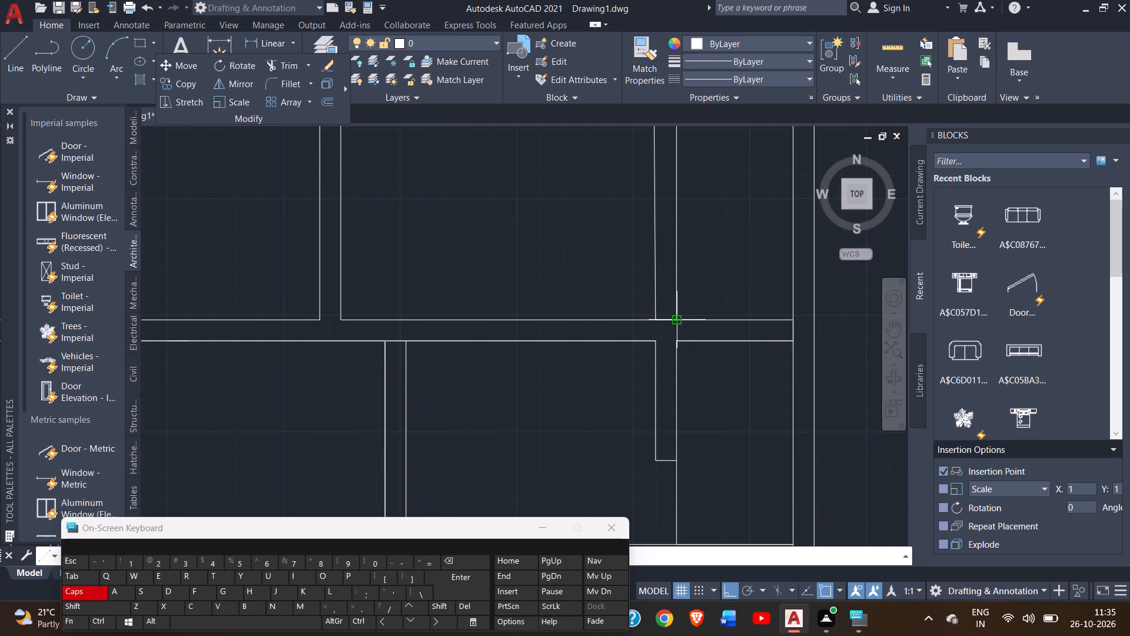
{"action": "left_click", "coordinate": [676, 318]}
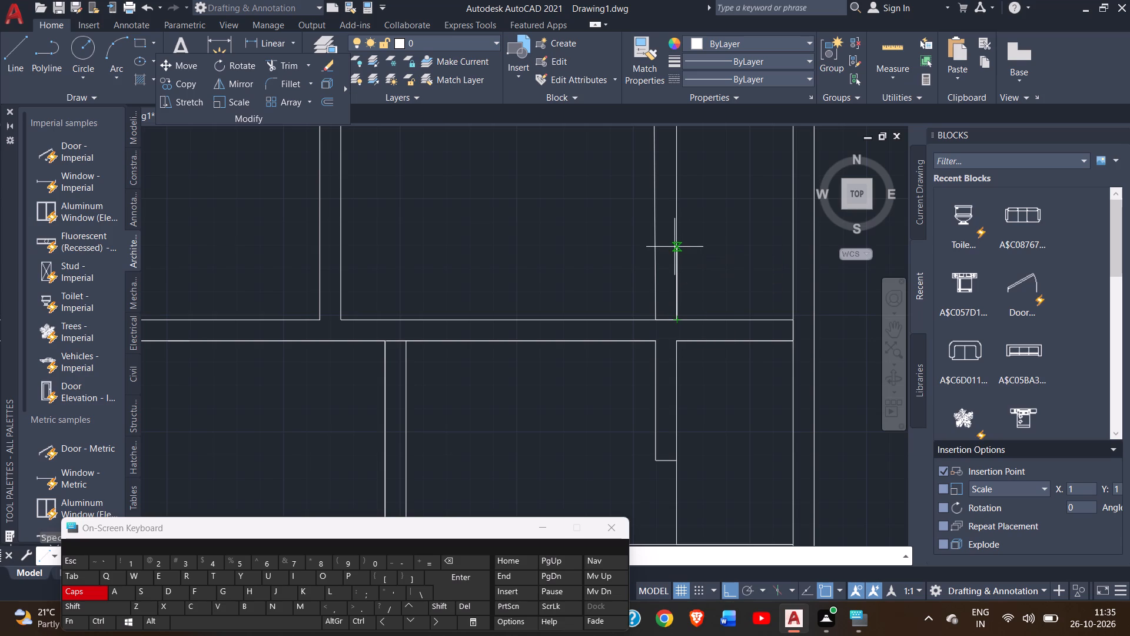
{"action": "left_click", "coordinate": [674, 247]}
{"action": "left_click", "coordinate": [653, 249]}
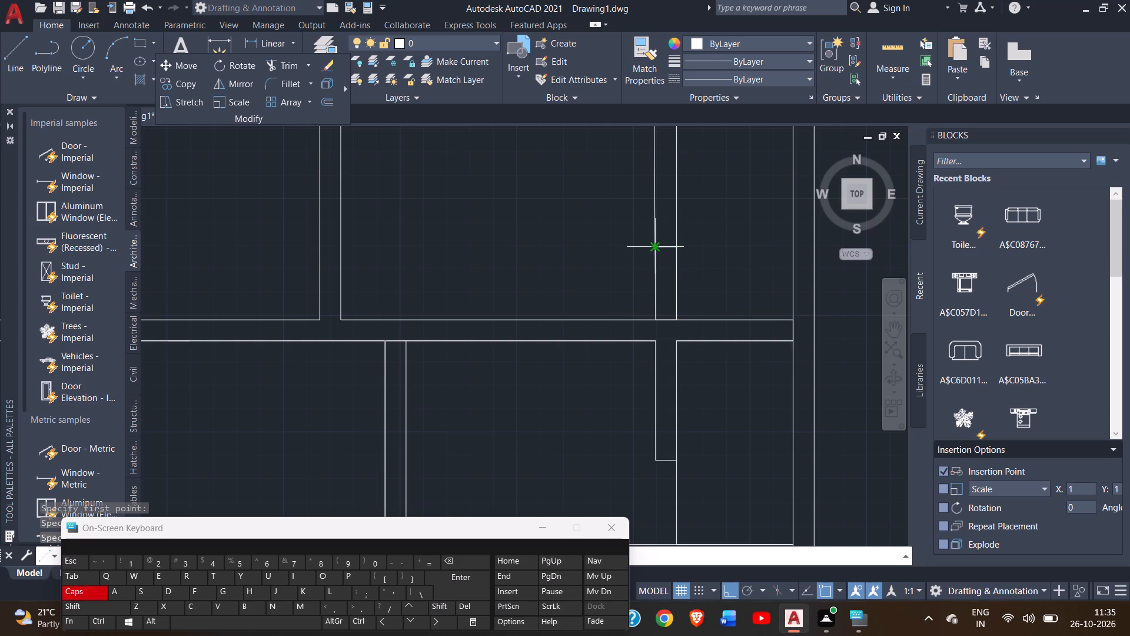
Continue the line north along the partition's west face and back across the wall thickness to form the upper jamb of the window opening.
{"action": "scroll", "coordinate": [639, 194], "scroll_direction": "down", "scroll_amount": 2}
{"action": "middle_click_drag", "start_coordinate": [638, 153], "coordinate": [630, 224]}
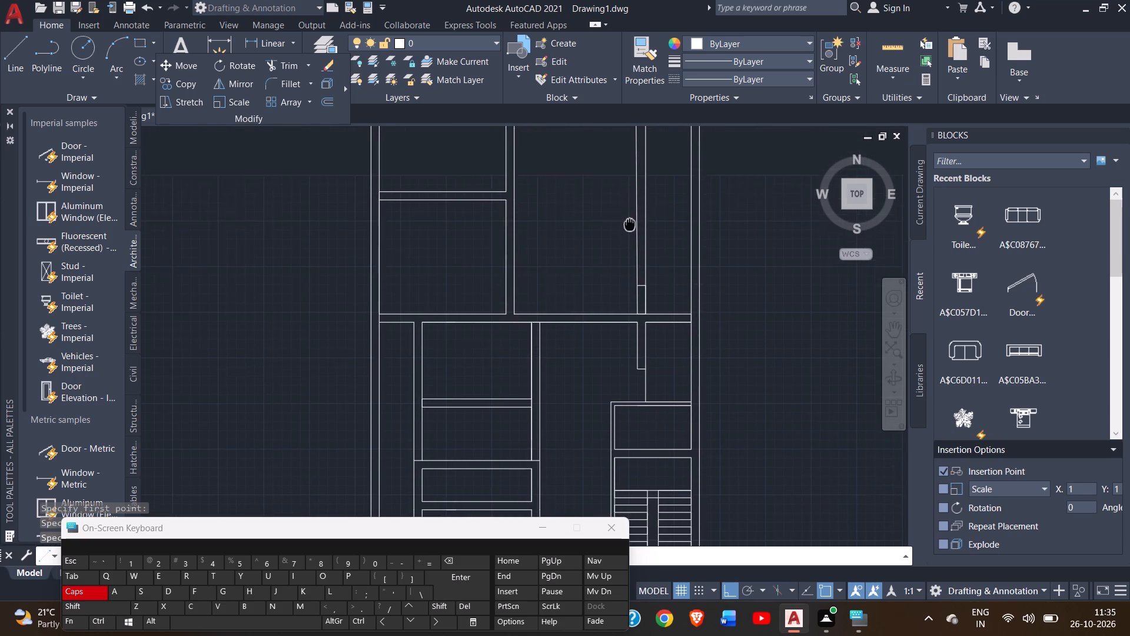
{"action": "middle_click_drag", "start_coordinate": [630, 224], "coordinate": [630, 225]}
{"action": "scroll", "coordinate": [630, 225], "scroll_direction": "down", "scroll_amount": 1}
{"action": "scroll", "coordinate": [630, 225], "scroll_direction": "up", "scroll_amount": 1}
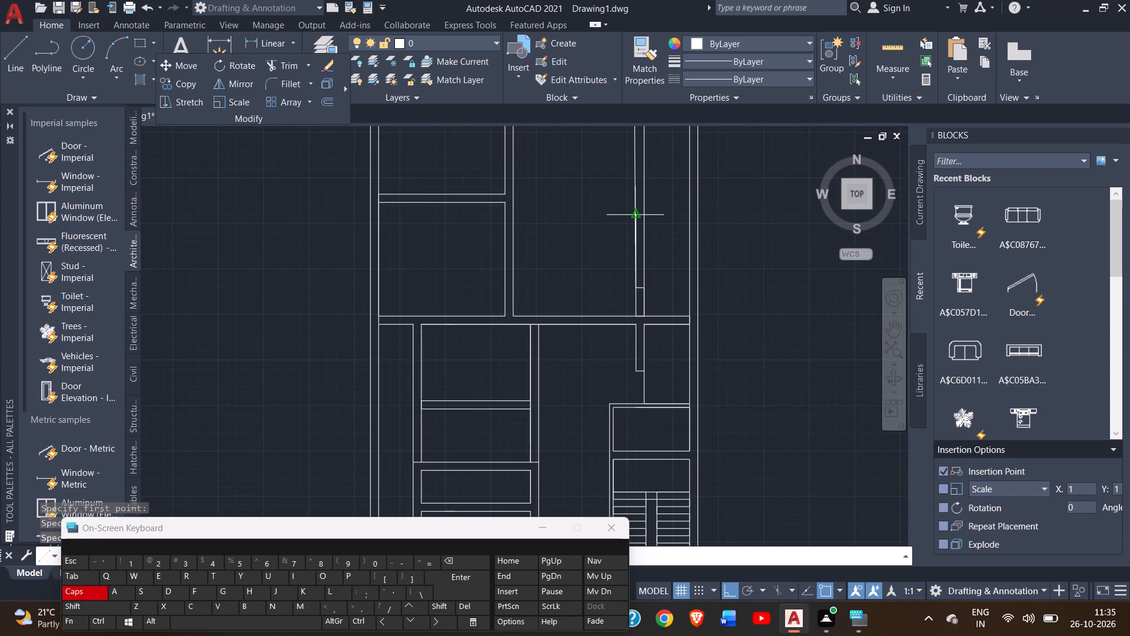
{"action": "scroll", "coordinate": [637, 217], "scroll_direction": "up", "scroll_amount": 2}
{"action": "left_click", "coordinate": [632, 214]}
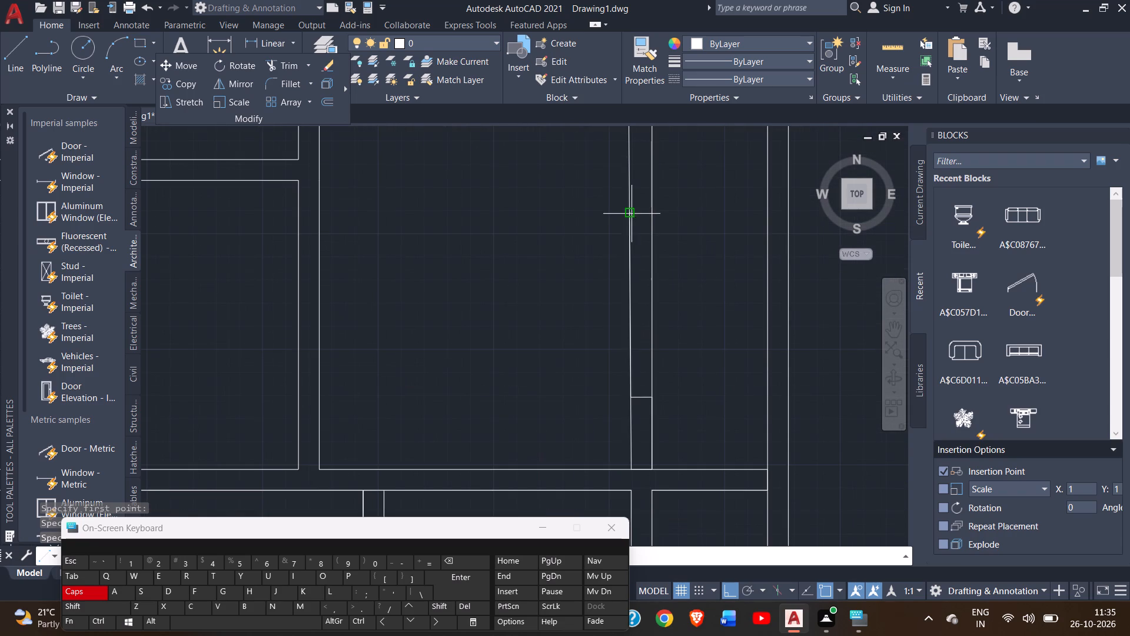
{"action": "left_click", "coordinate": [652, 211]}
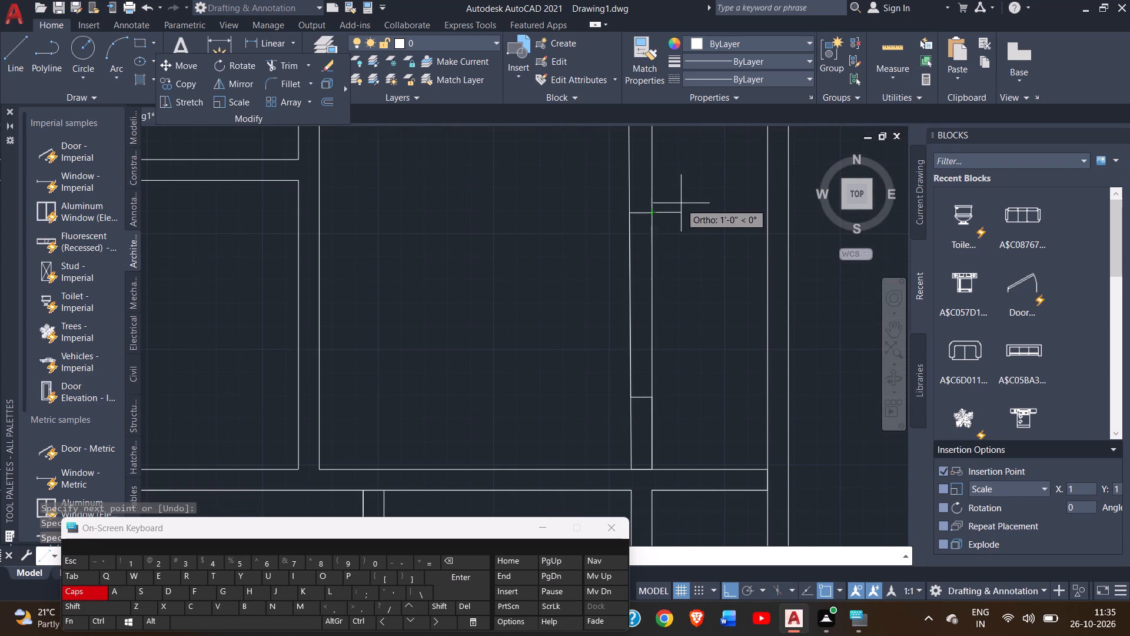
{"action": "right_click", "coordinate": [683, 203]}
{"action": "left_click", "coordinate": [710, 214]}
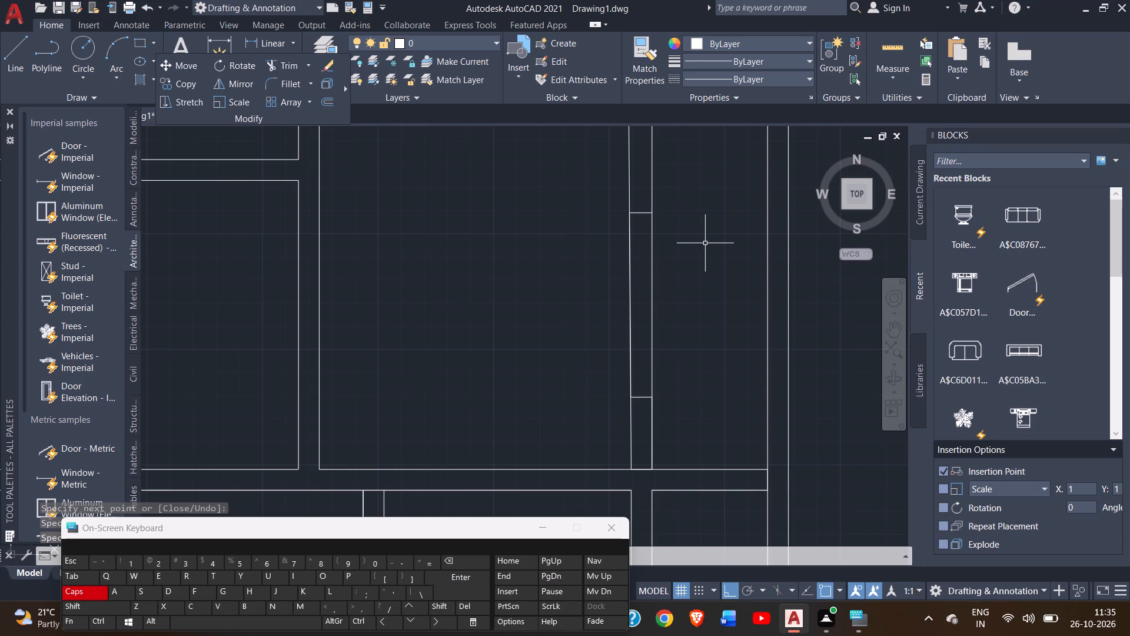
Draw a centre line for the window from the midpoint of the upper jamb to the midpoint of the lower jamb.
{"action": "left_click", "coordinate": [11, 46]}
{"action": "scroll", "coordinate": [638, 221], "scroll_direction": "up", "scroll_amount": 2}
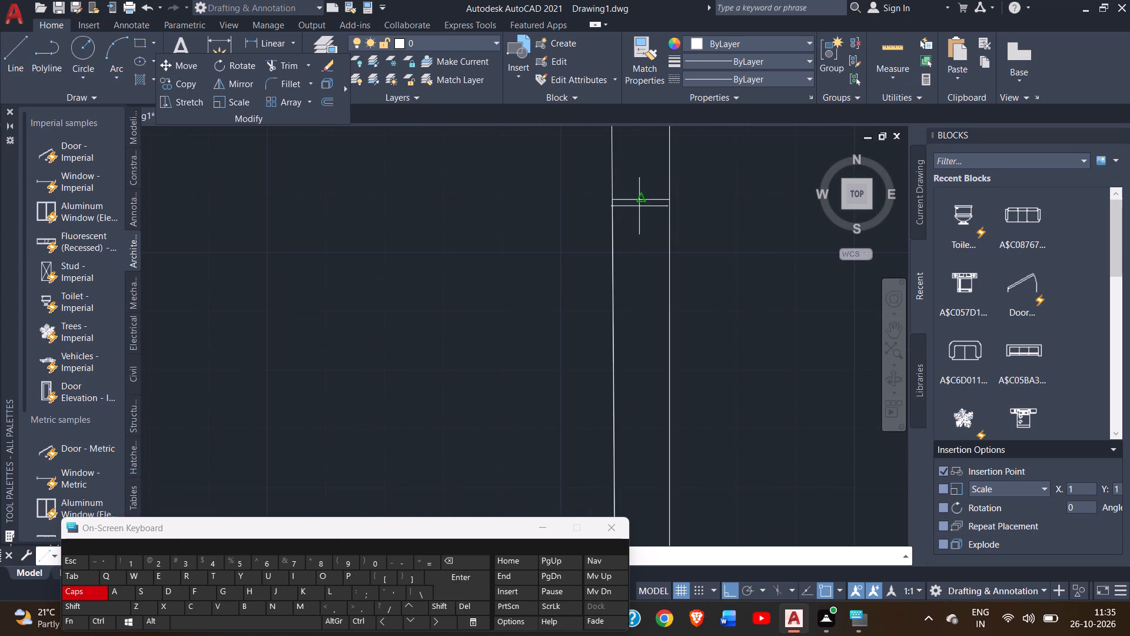
{"action": "left_click", "coordinate": [639, 200]}
{"action": "scroll", "coordinate": [633, 333], "scroll_direction": "down", "scroll_amount": 2}
{"action": "middle_click_drag", "start_coordinate": [633, 334], "coordinate": [626, 193]}
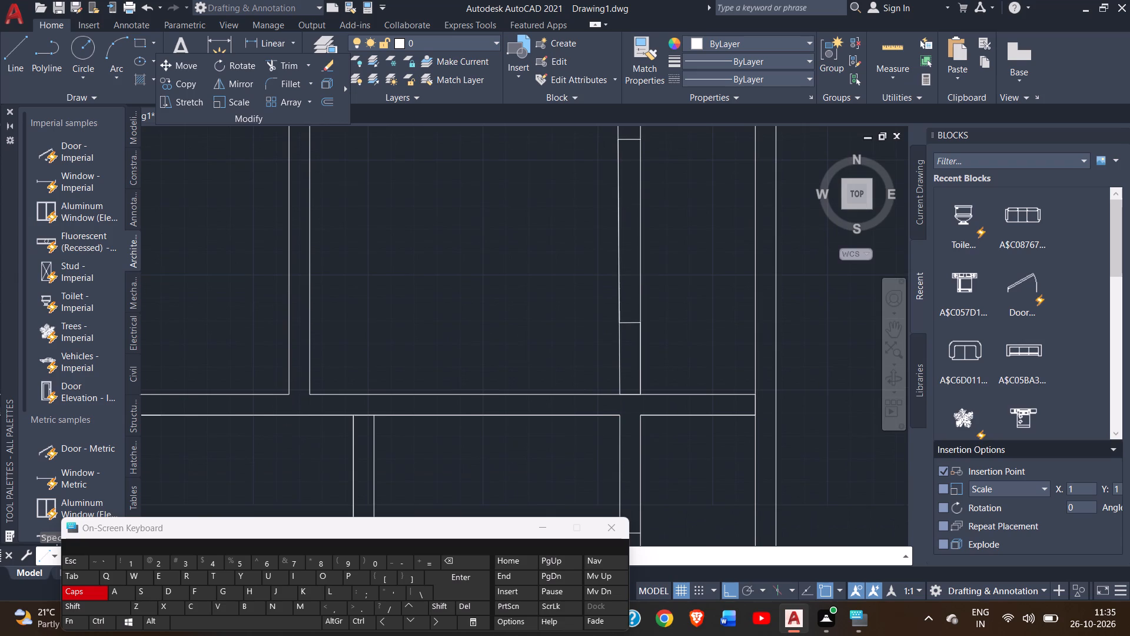
{"action": "scroll", "coordinate": [613, 332], "scroll_direction": "up", "scroll_amount": 2}
{"action": "left_click", "coordinate": [655, 308]}
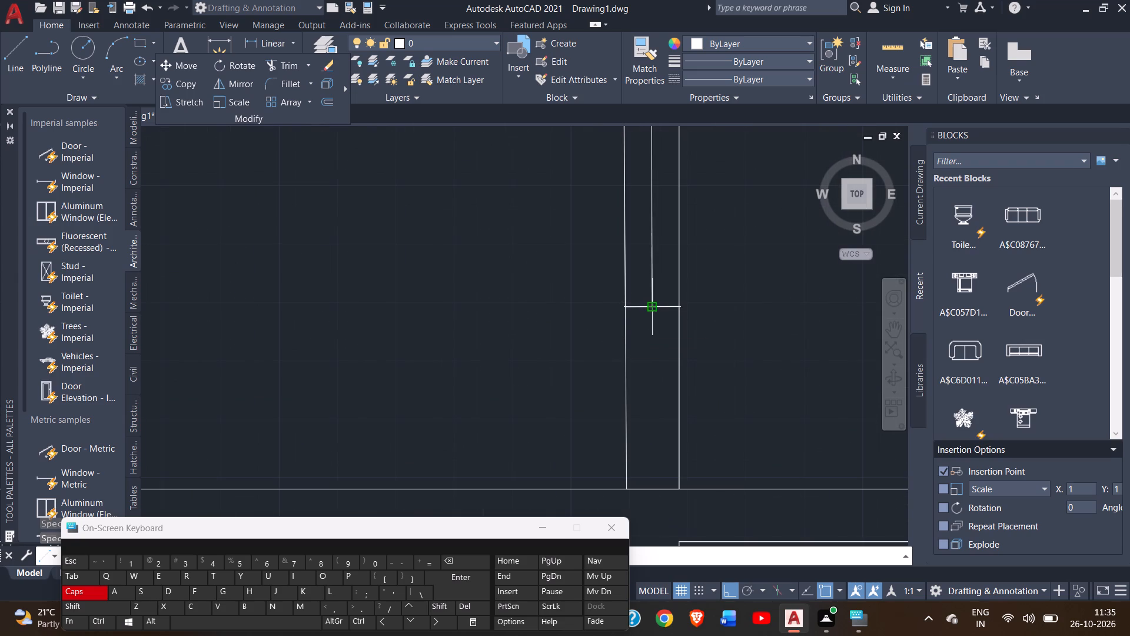
{"action": "right_click", "coordinate": [657, 271]}
{"action": "left_click", "coordinate": [677, 278]}
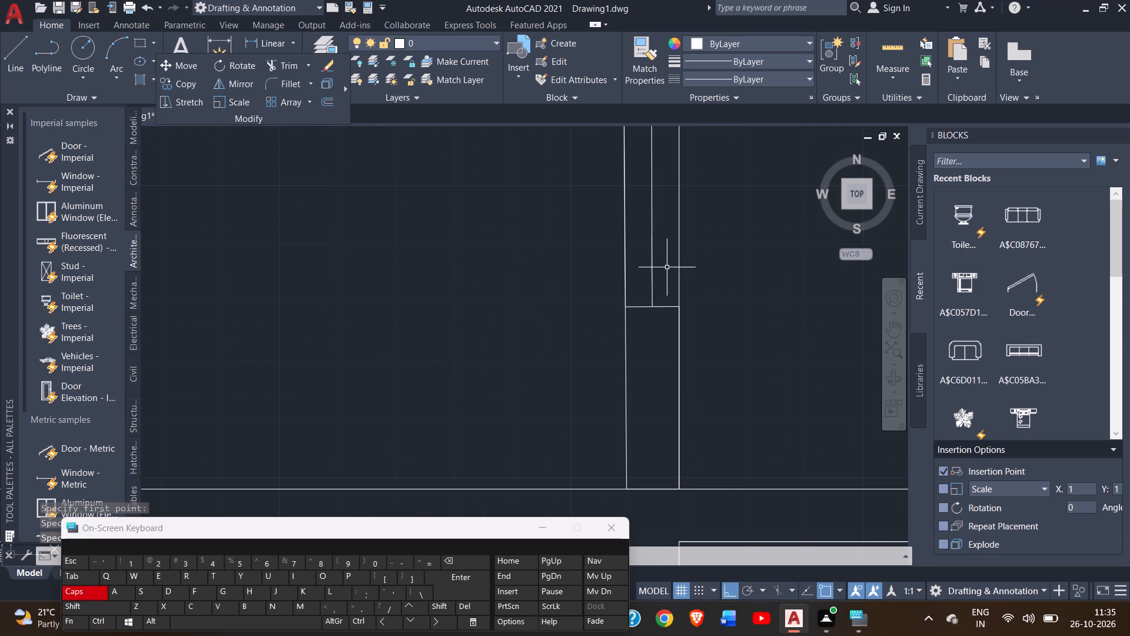
Offset the window's centre line 1" toward the east face of the partition wall.
{"action": "left_click", "coordinate": [650, 241]}
{"action": "scroll", "coordinate": [657, 237], "scroll_direction": "up", "scroll_amount": 3}
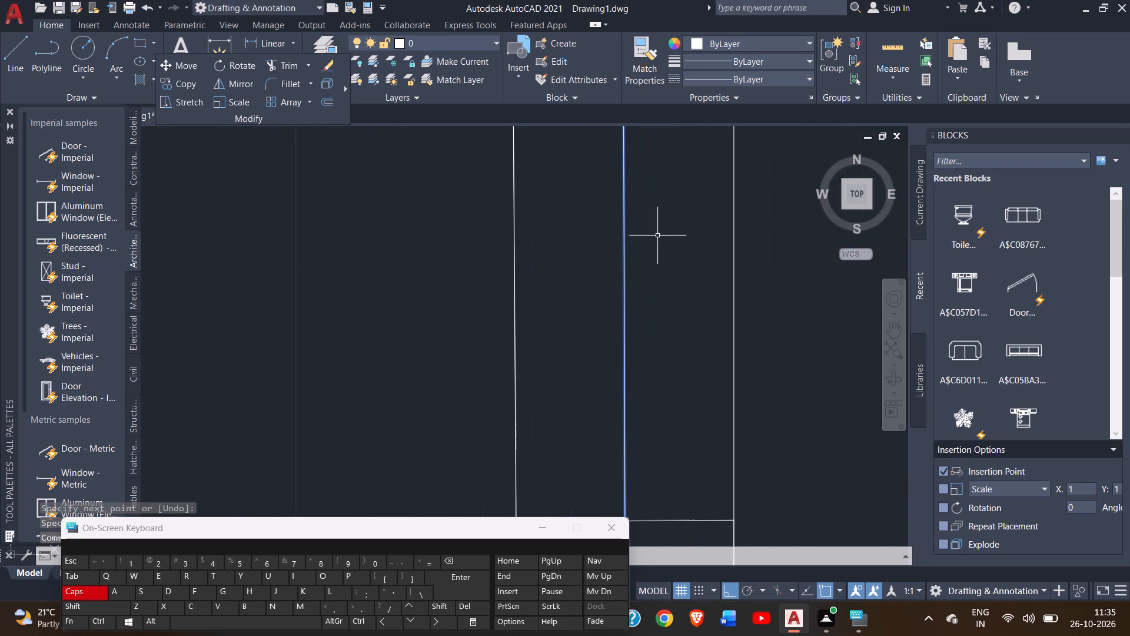
{"action": "scroll", "coordinate": [657, 236], "scroll_direction": "down", "scroll_amount": 4}
{"action": "scroll", "coordinate": [699, 211], "scroll_direction": "down", "scroll_amount": 1}
{"action": "middle_click_drag", "start_coordinate": [713, 190], "coordinate": [712, 195]}
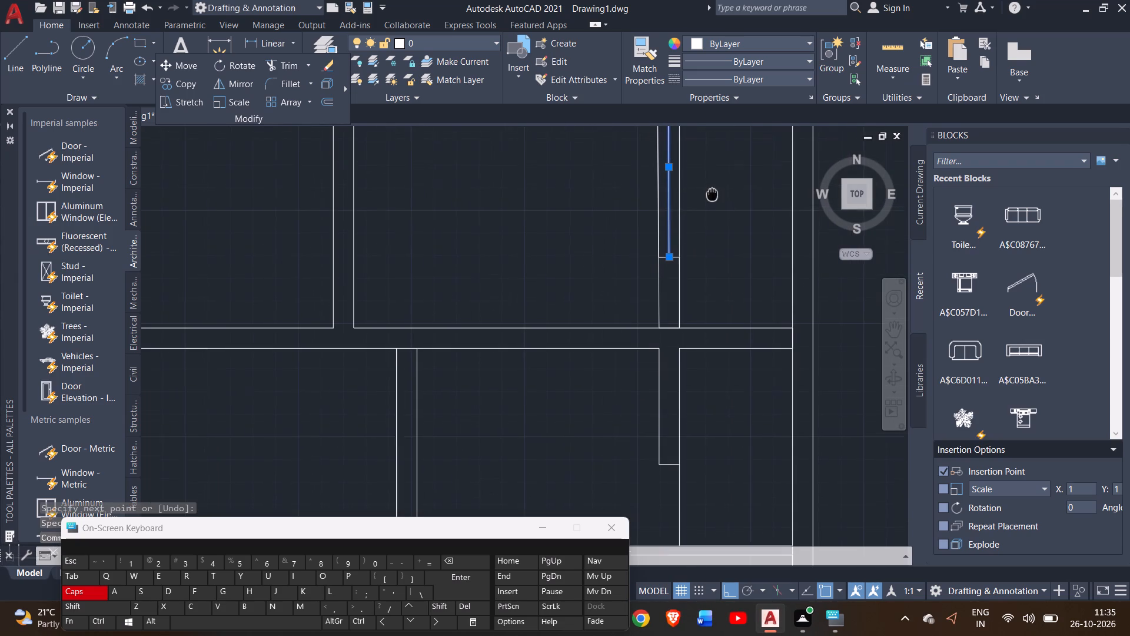
{"action": "middle_click_drag", "start_coordinate": [712, 195], "coordinate": [706, 246]}
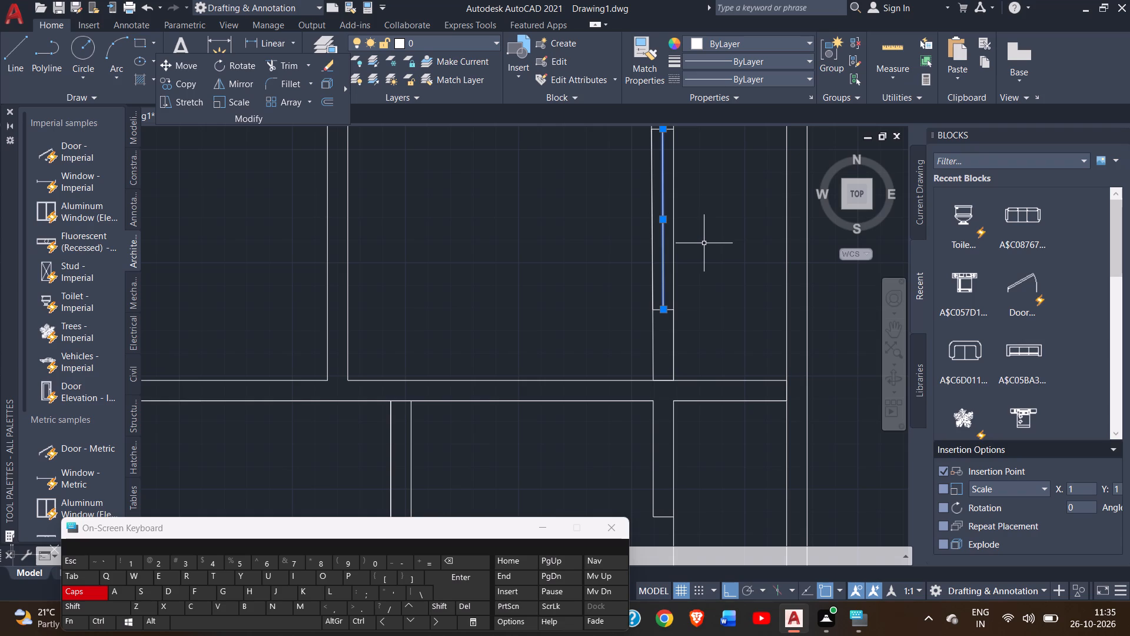
{"action": "type", "text": "OFF"}
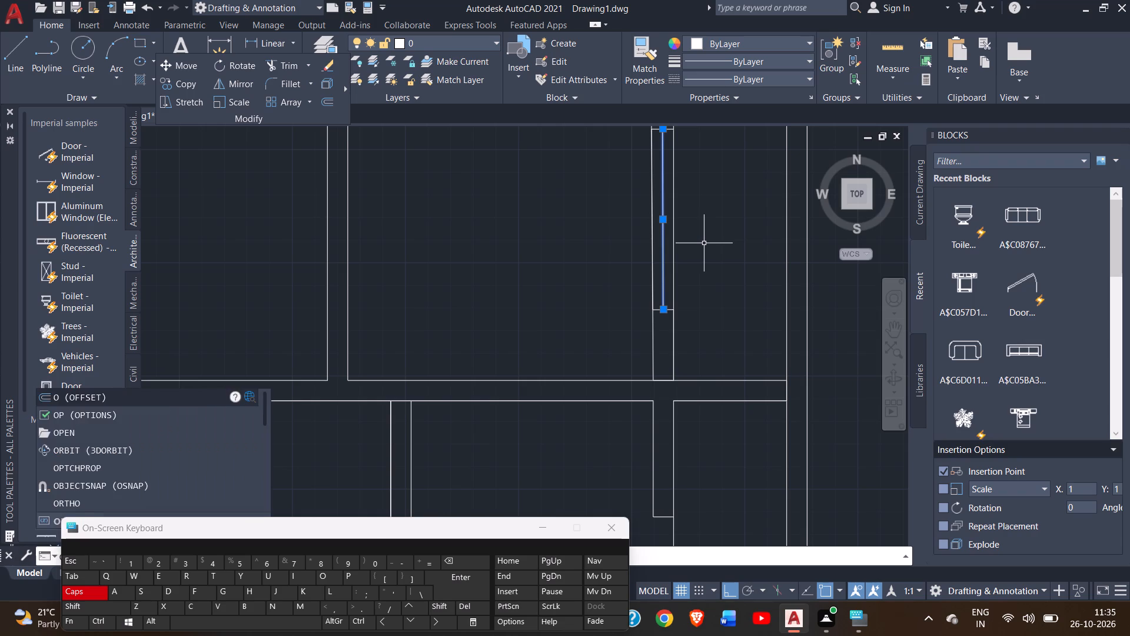
{"action": "key", "text": "Return"}
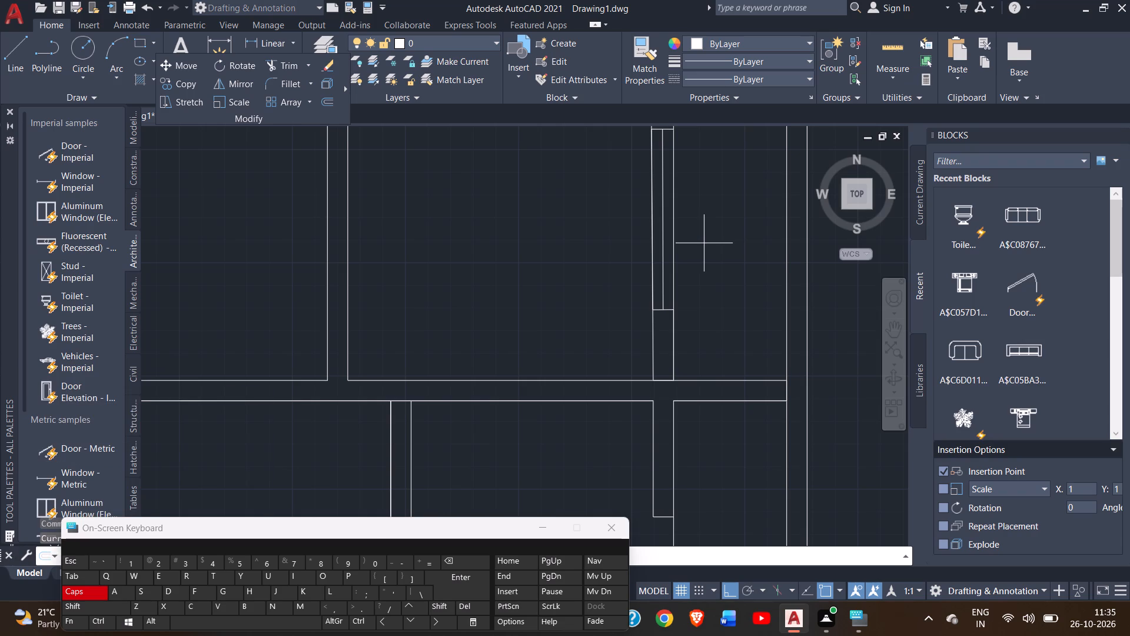
{"action": "scroll", "coordinate": [660, 210], "scroll_direction": "up", "scroll_amount": 2}
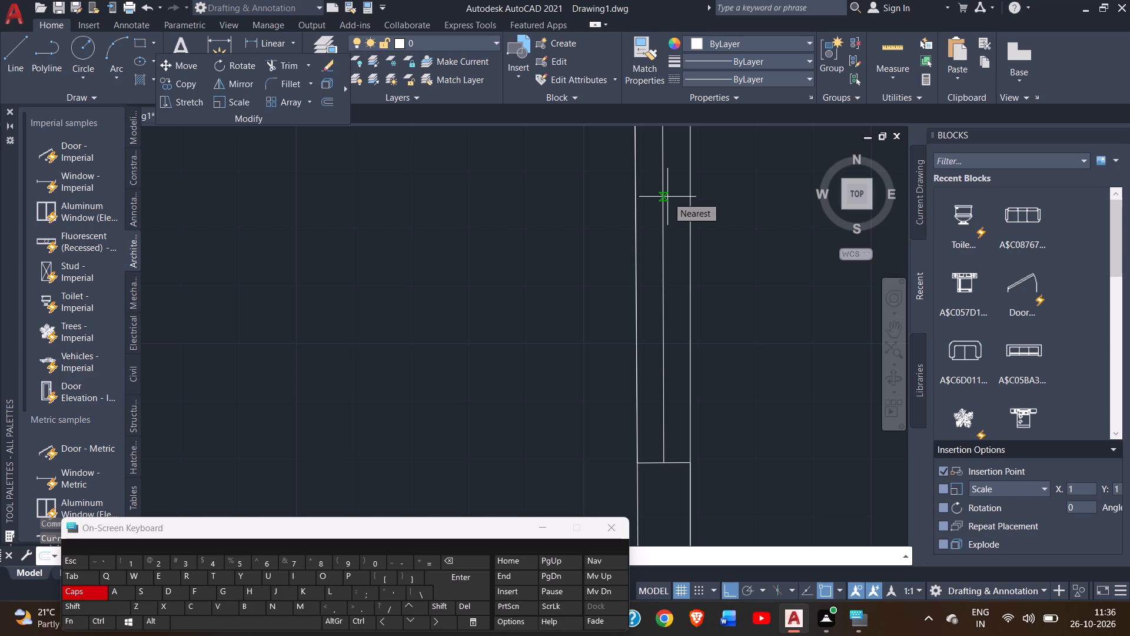
{"action": "key", "text": "1"}
{"action": "key", "text": "shift+quotedbl"}
{"action": "key", "text": "Return"}
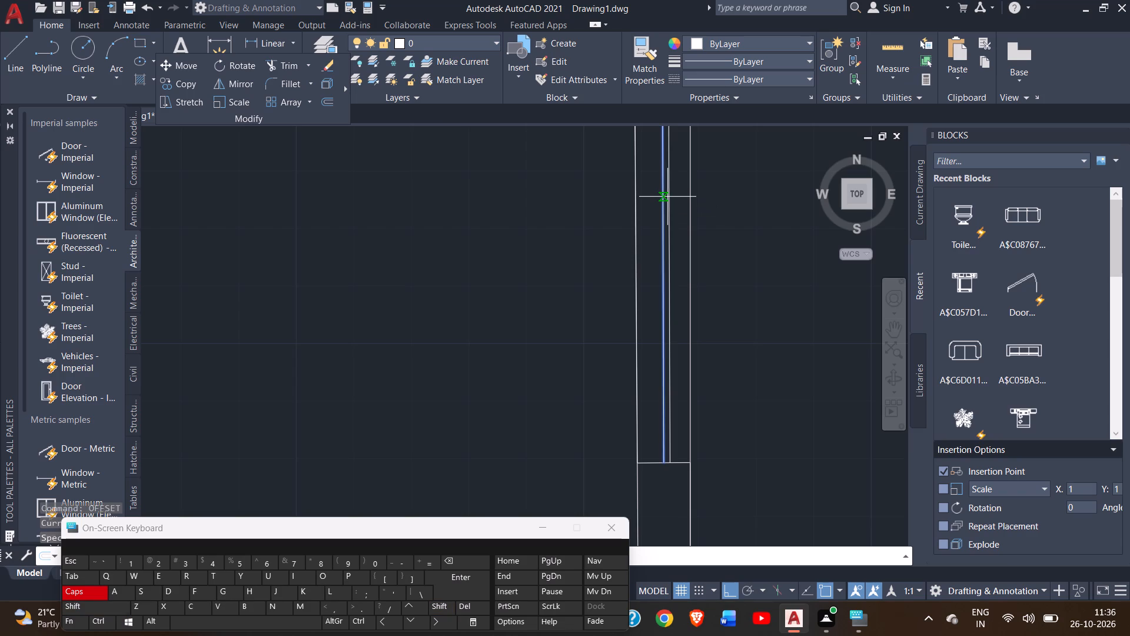
{"action": "left_click", "coordinate": [674, 190]}
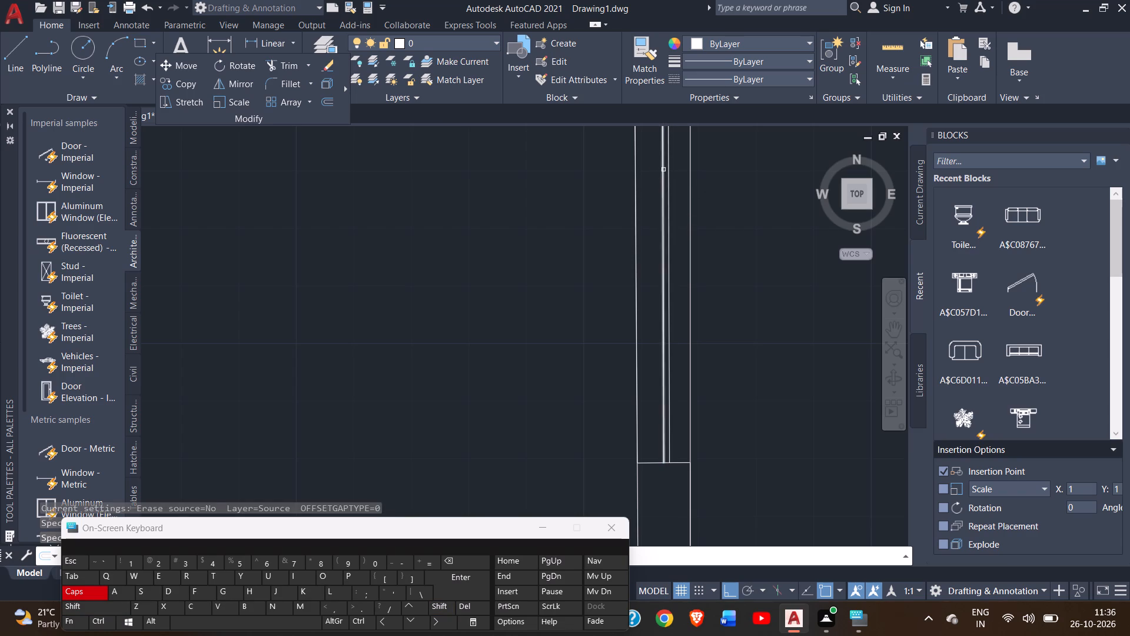
Offset the same centre line 1" toward the west face of the wall and end the Offset command.
{"action": "left_click", "coordinate": [663, 170]}
{"action": "left_click", "coordinate": [648, 177]}
{"action": "scroll", "coordinate": [664, 210], "scroll_direction": "down", "scroll_amount": 3}
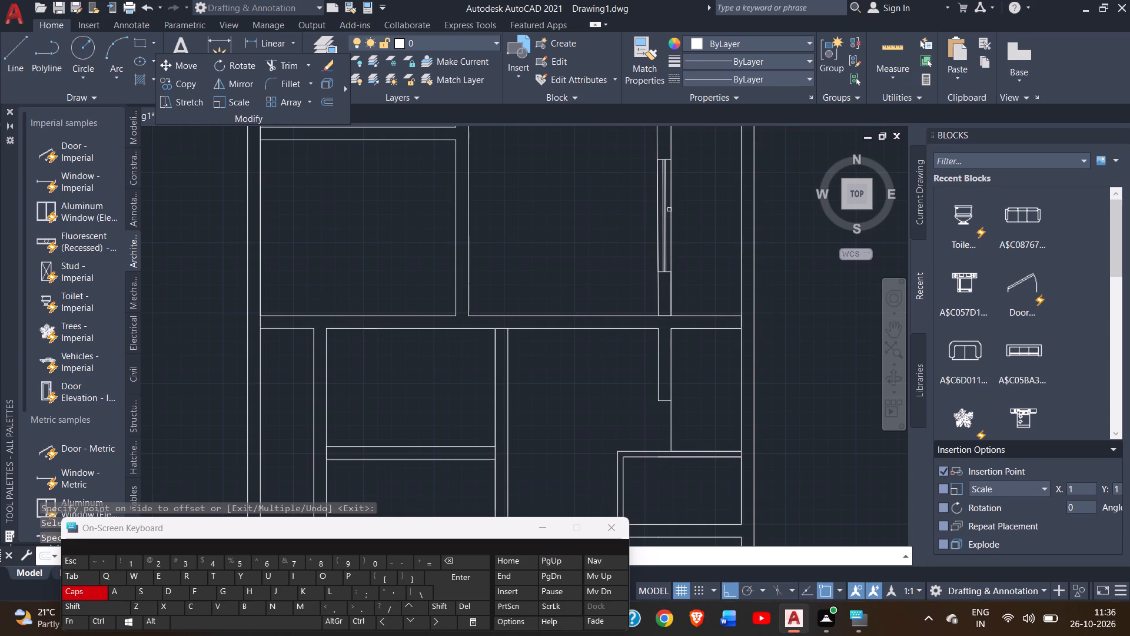
{"action": "scroll", "coordinate": [698, 216], "scroll_direction": "down", "scroll_amount": 1}
{"action": "right_click", "coordinate": [776, 162]}
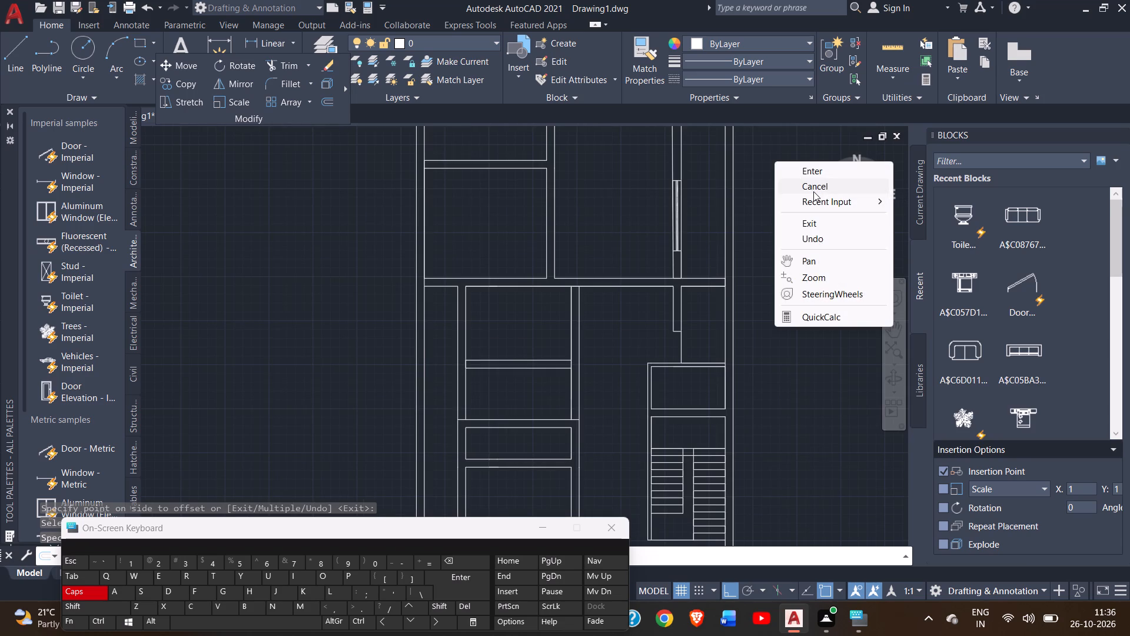
{"action": "left_click", "coordinate": [813, 191]}
Examine the new partition window up close and review the rest of the floor plan's walls, rooms and staircase.
{"action": "scroll", "coordinate": [663, 198], "scroll_direction": "up", "scroll_amount": 5}
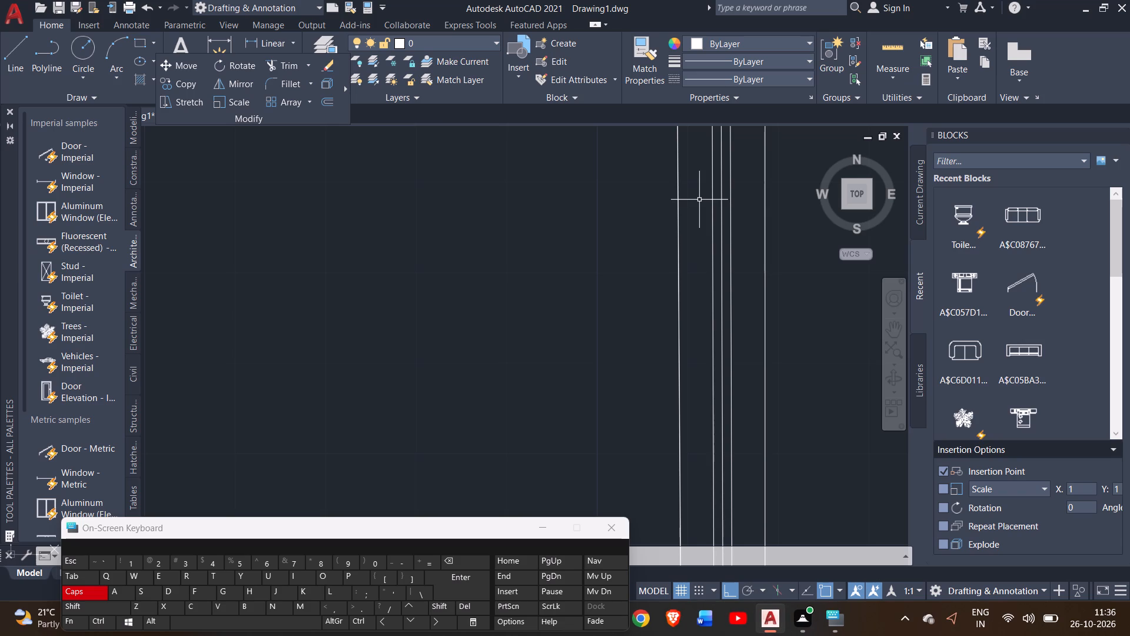
{"action": "scroll", "coordinate": [697, 198], "scroll_direction": "down", "scroll_amount": 3}
{"action": "scroll", "coordinate": [682, 270], "scroll_direction": "down", "scroll_amount": 2}
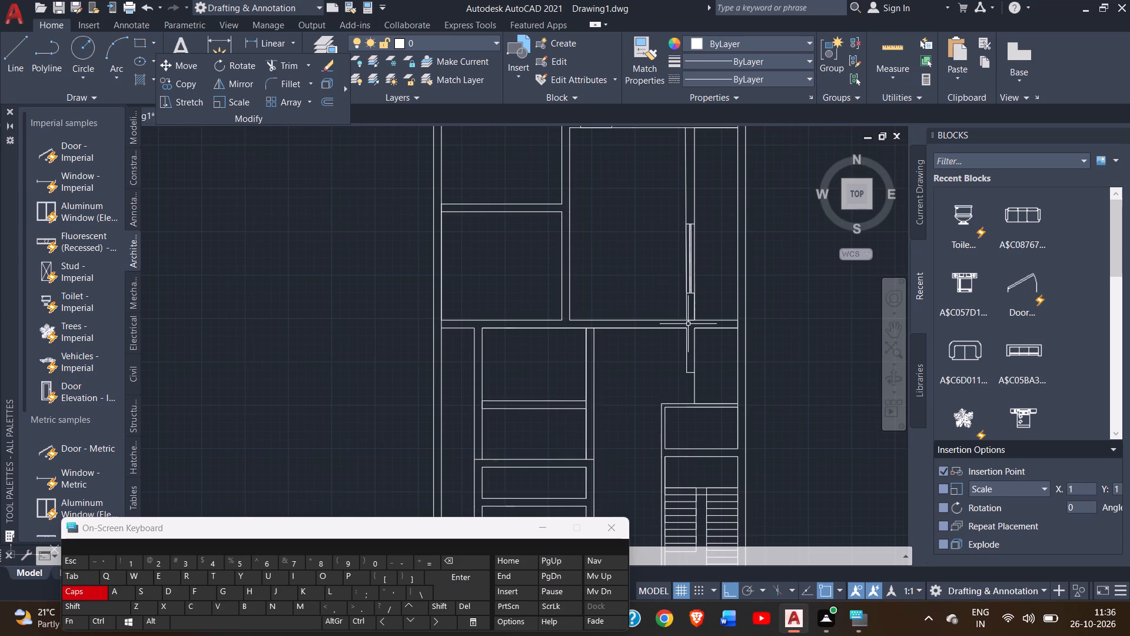
{"action": "scroll", "coordinate": [688, 330], "scroll_direction": "down", "scroll_amount": 1}
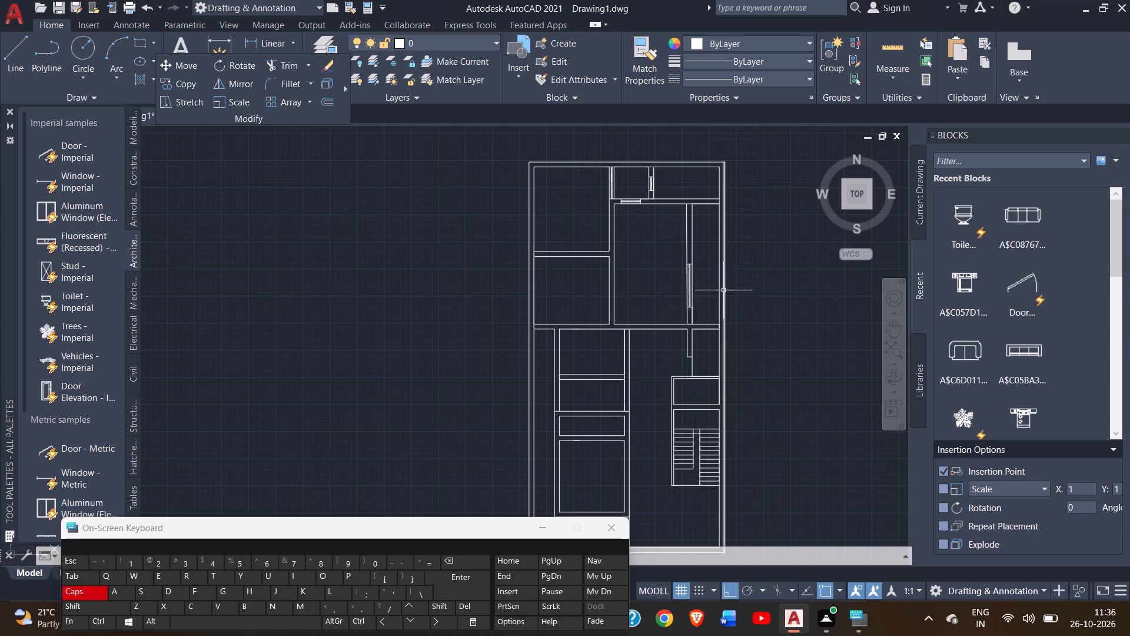
{"action": "scroll", "coordinate": [646, 237], "scroll_direction": "up", "scroll_amount": 2}
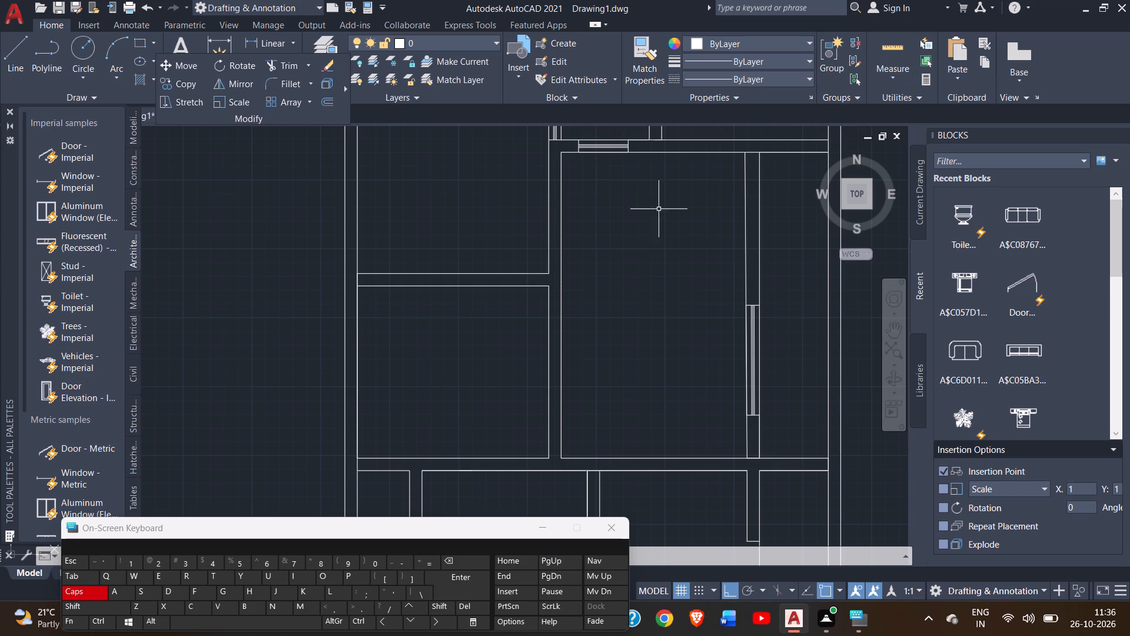
{"action": "scroll", "coordinate": [695, 295], "scroll_direction": "down", "scroll_amount": 2}
{"action": "middle_click_drag", "start_coordinate": [693, 409], "coordinate": [683, 326]}
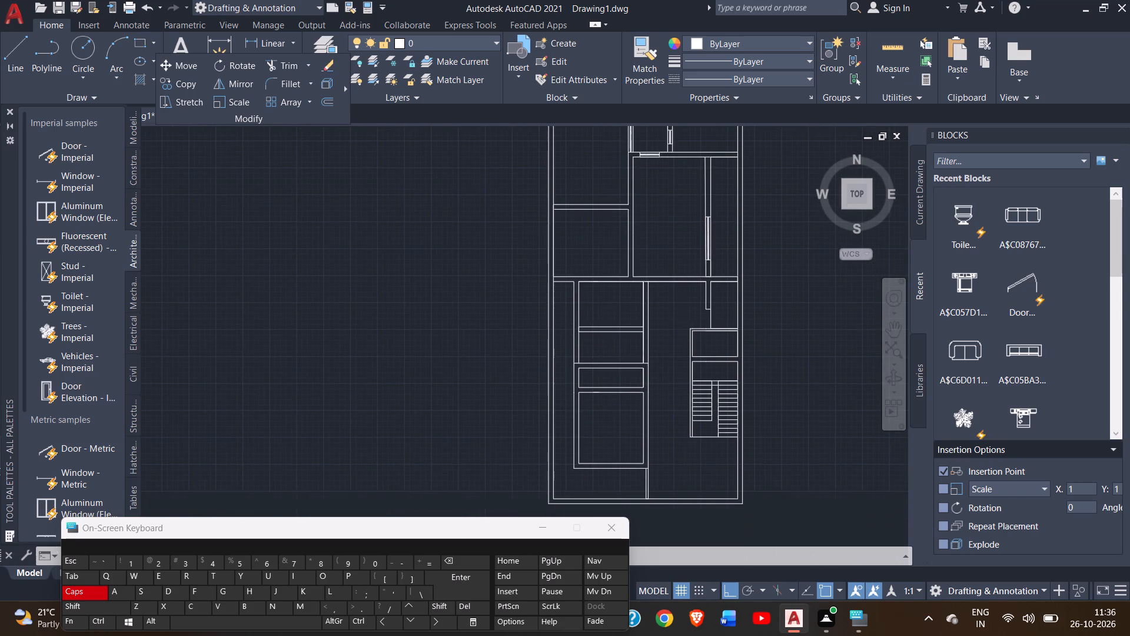
{"action": "scroll", "coordinate": [664, 272], "scroll_direction": "up", "scroll_amount": 3}
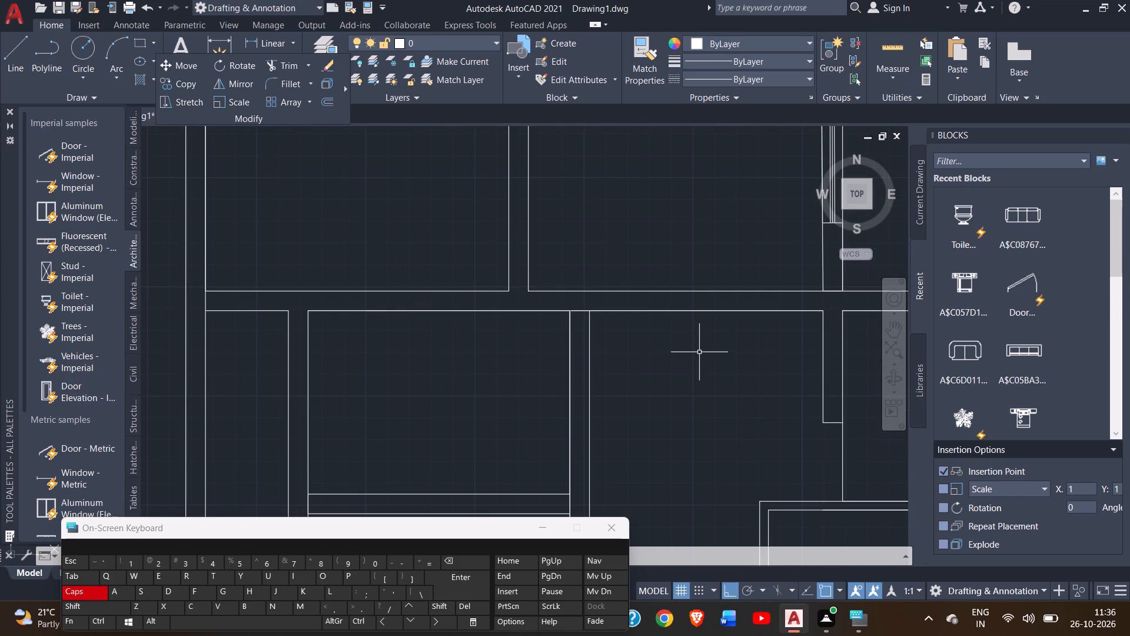
{"action": "scroll", "coordinate": [700, 346], "scroll_direction": "down", "scroll_amount": 3}
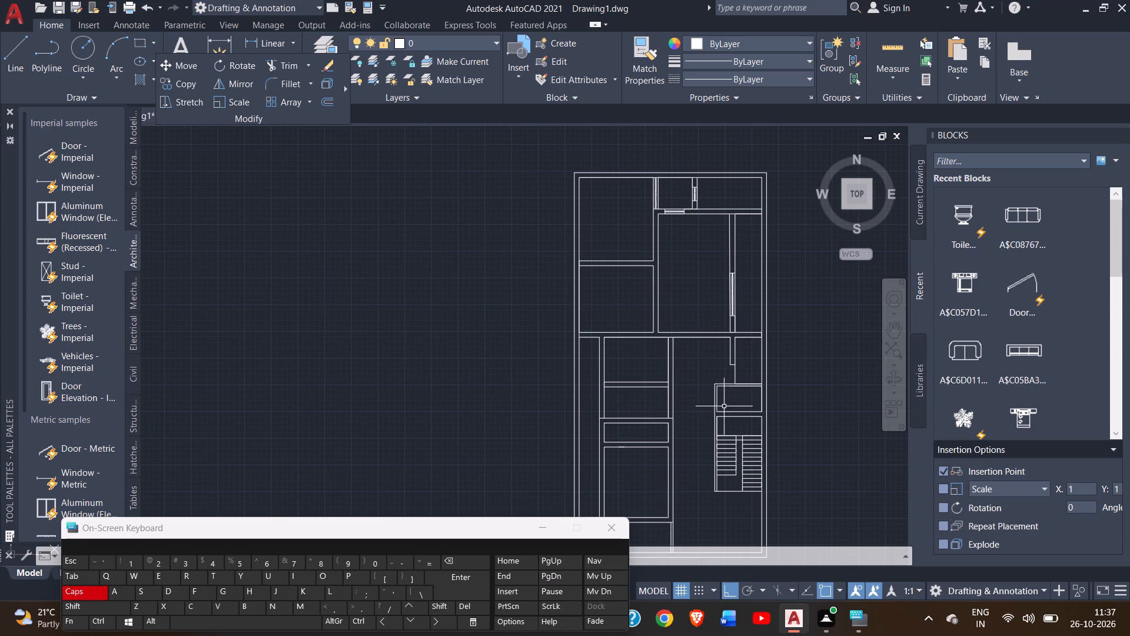
Draw the outline of a window opening with two jambs across the horizontal wall at the north end of the narrow west passage.
{"action": "scroll", "coordinate": [591, 363], "scroll_direction": "up", "scroll_amount": 3}
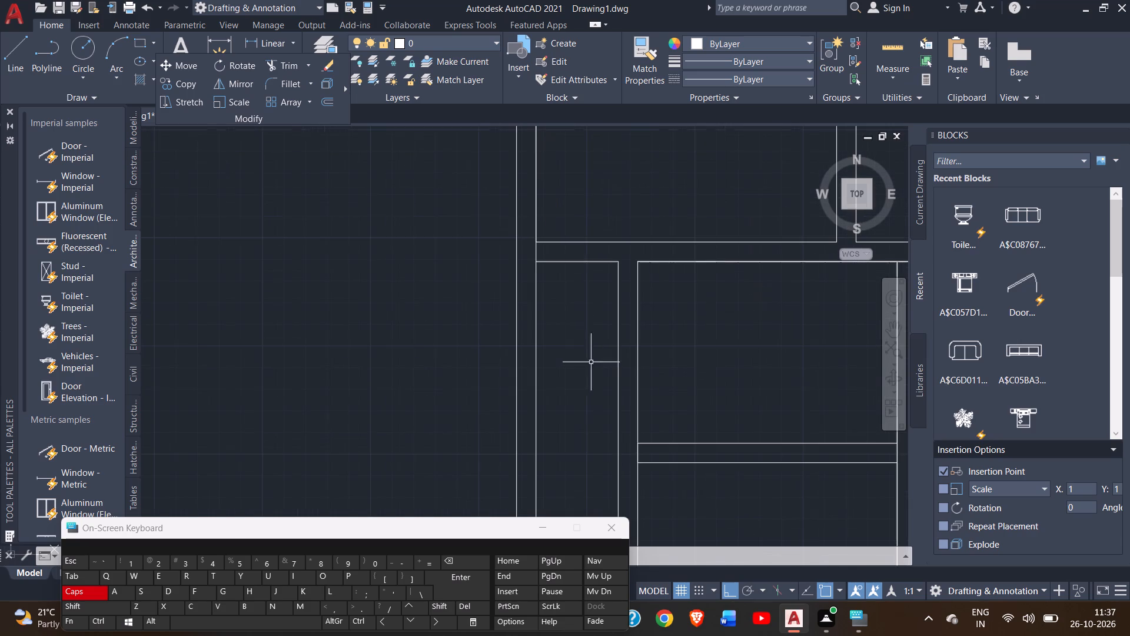
{"action": "left_click", "coordinate": [14, 61]}
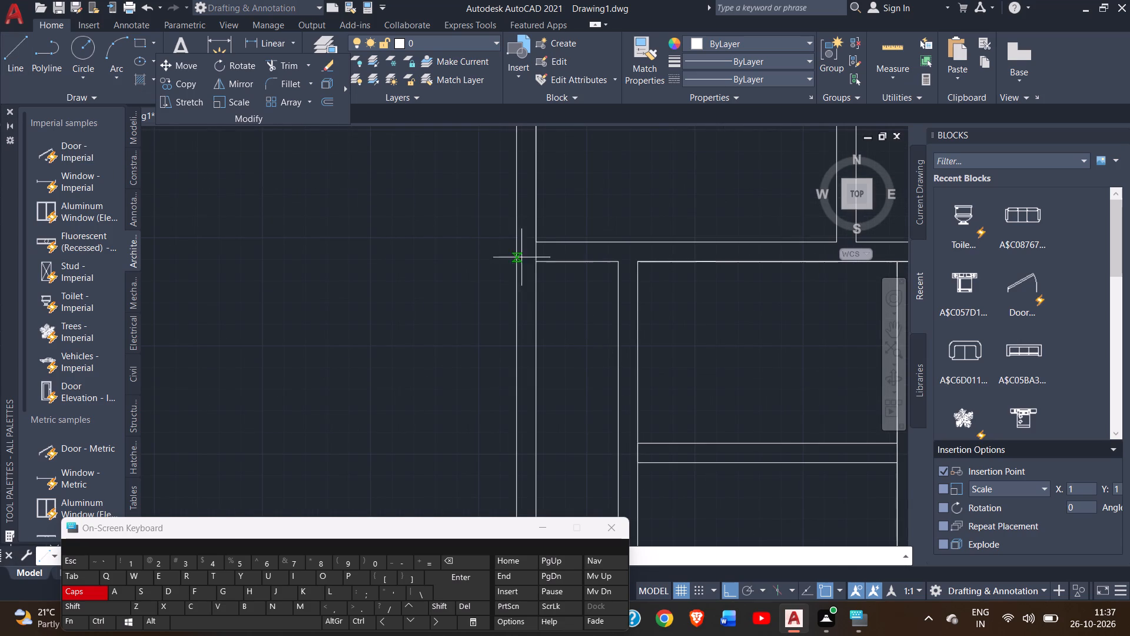
{"action": "scroll", "coordinate": [563, 283], "scroll_direction": "up", "scroll_amount": 2}
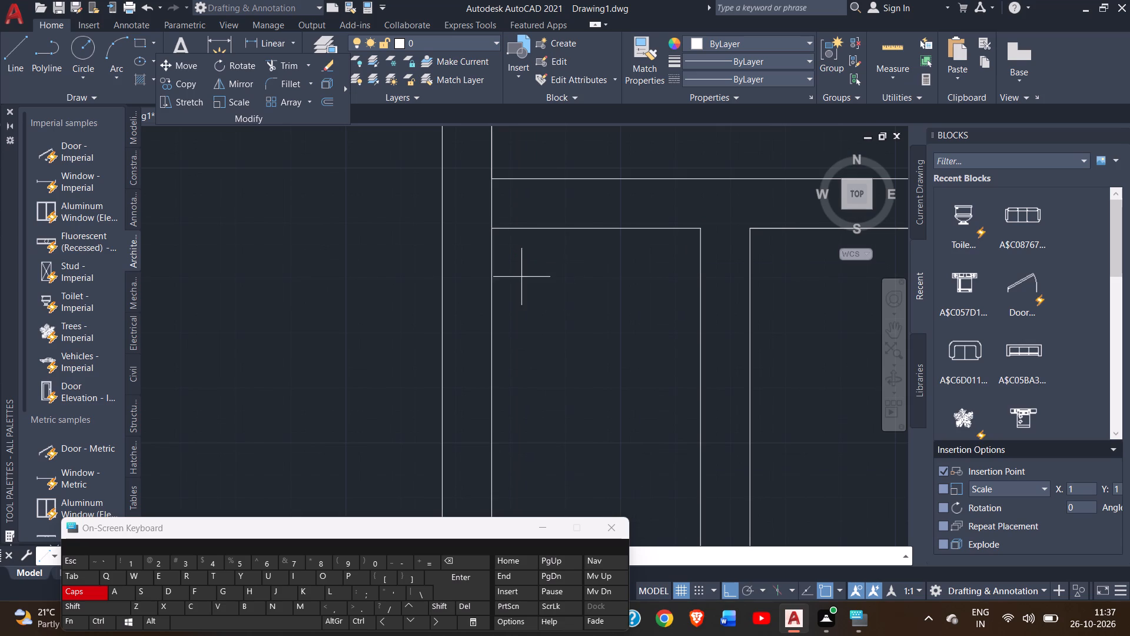
{"action": "left_click", "coordinate": [495, 224]}
{"action": "left_click", "coordinate": [523, 227]}
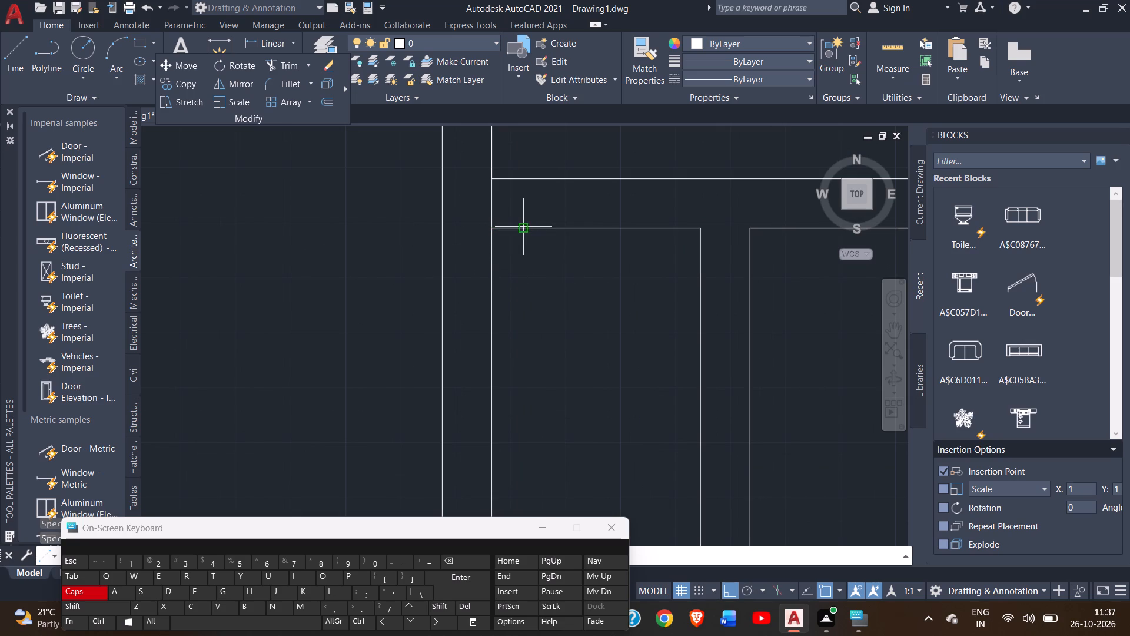
{"action": "left_click", "coordinate": [525, 175]}
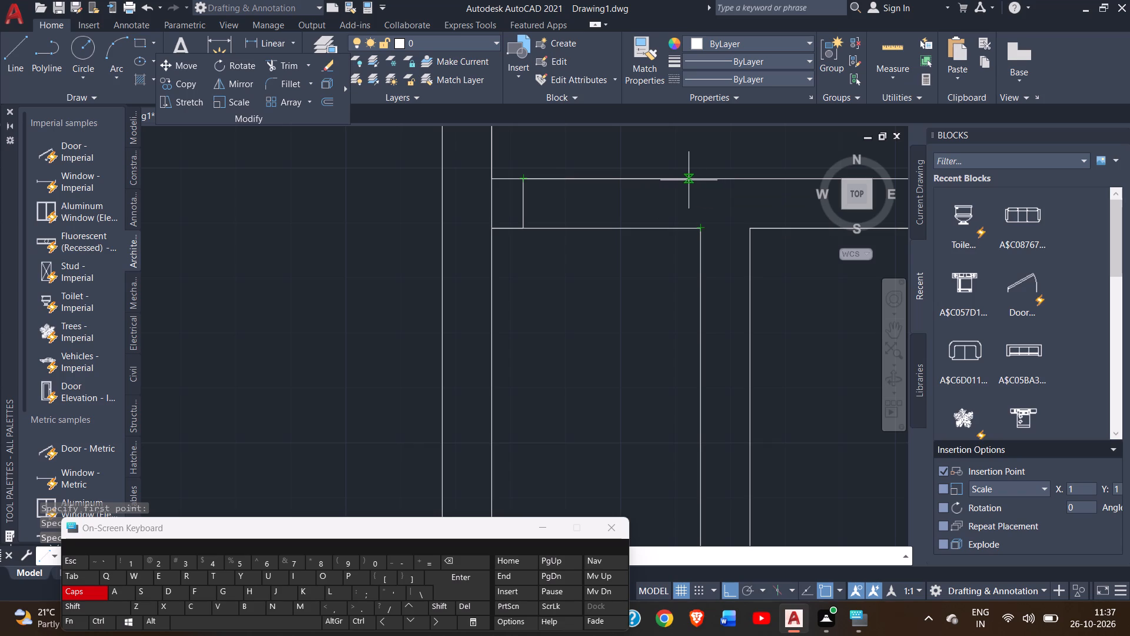
{"action": "left_click", "coordinate": [664, 181]}
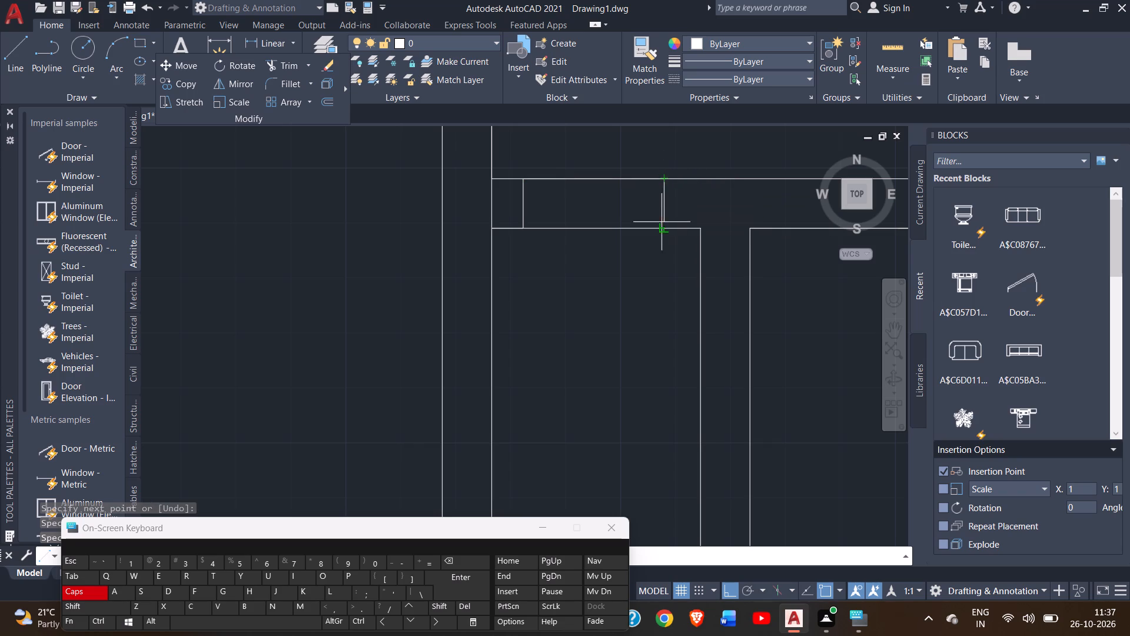
{"action": "left_click", "coordinate": [662, 225]}
{"action": "right_click", "coordinate": [662, 216]}
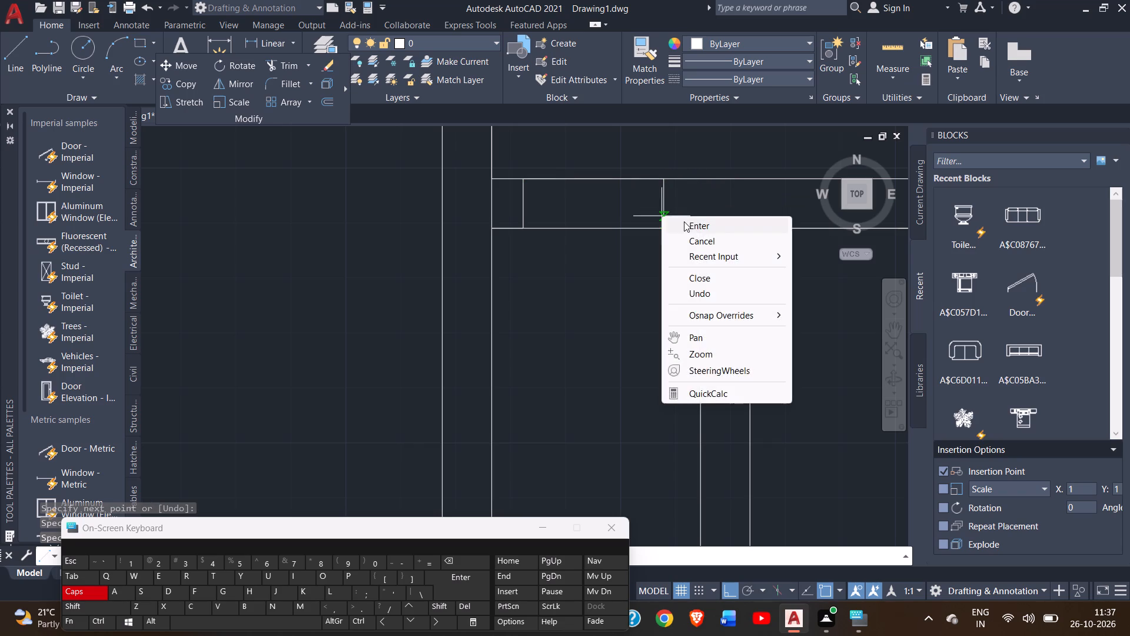
{"action": "left_click", "coordinate": [684, 221]}
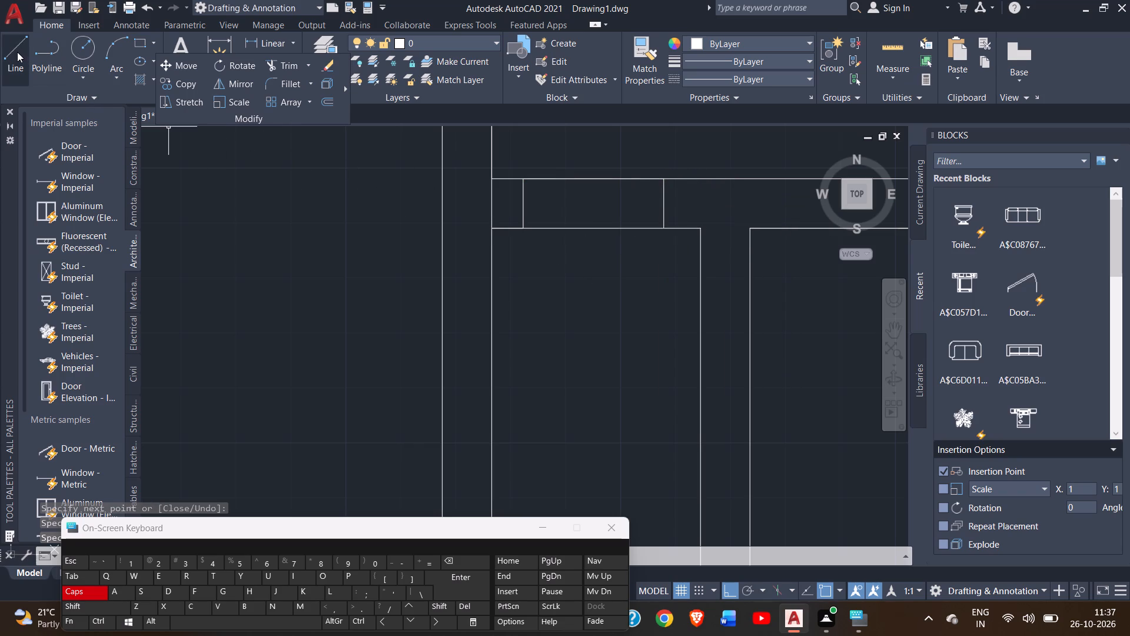
Draw a centre line for the passage window from the midpoint of the west jamb to the midpoint of the east jamb.
{"action": "left_click_drag", "start_coordinate": [17, 52], "coordinate": [28, 54]}
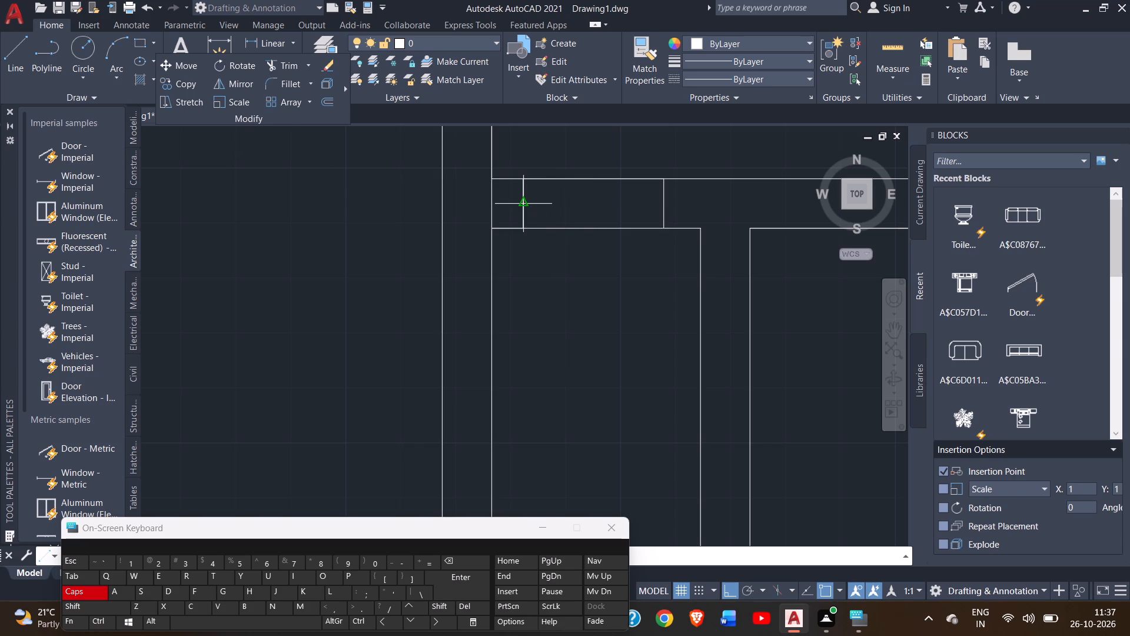
{"action": "left_click", "coordinate": [526, 204]}
{"action": "left_click", "coordinate": [662, 206]}
{"action": "right_click", "coordinate": [687, 193]}
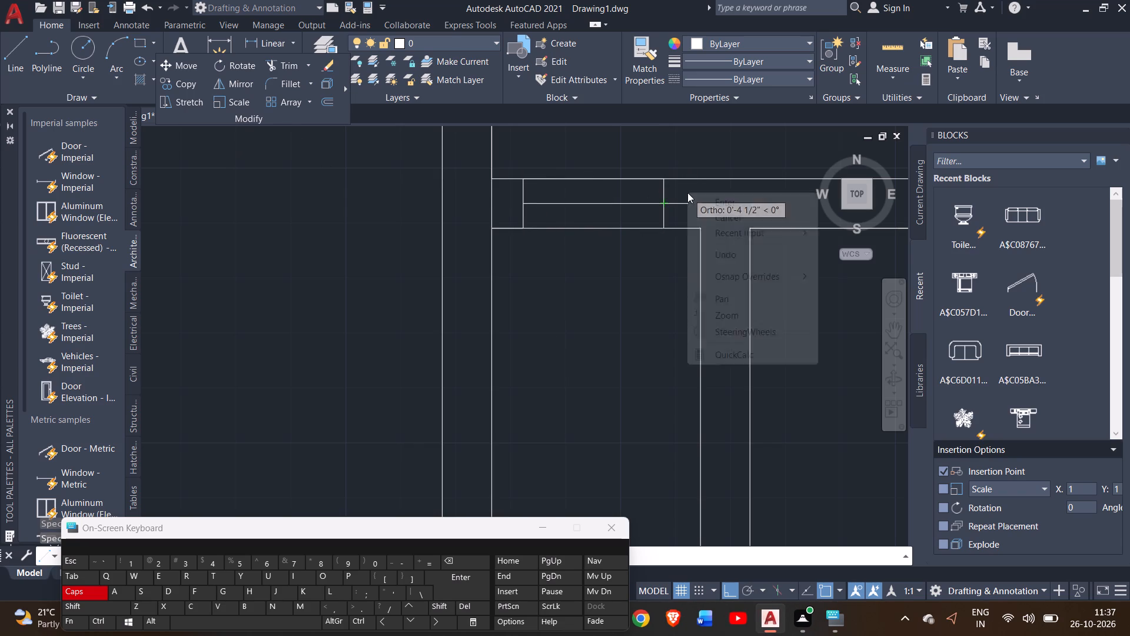
{"action": "left_click", "coordinate": [711, 204]}
Offset the passage window's centre line 1" toward the north face of the wall.
{"action": "left_click", "coordinate": [640, 203]}
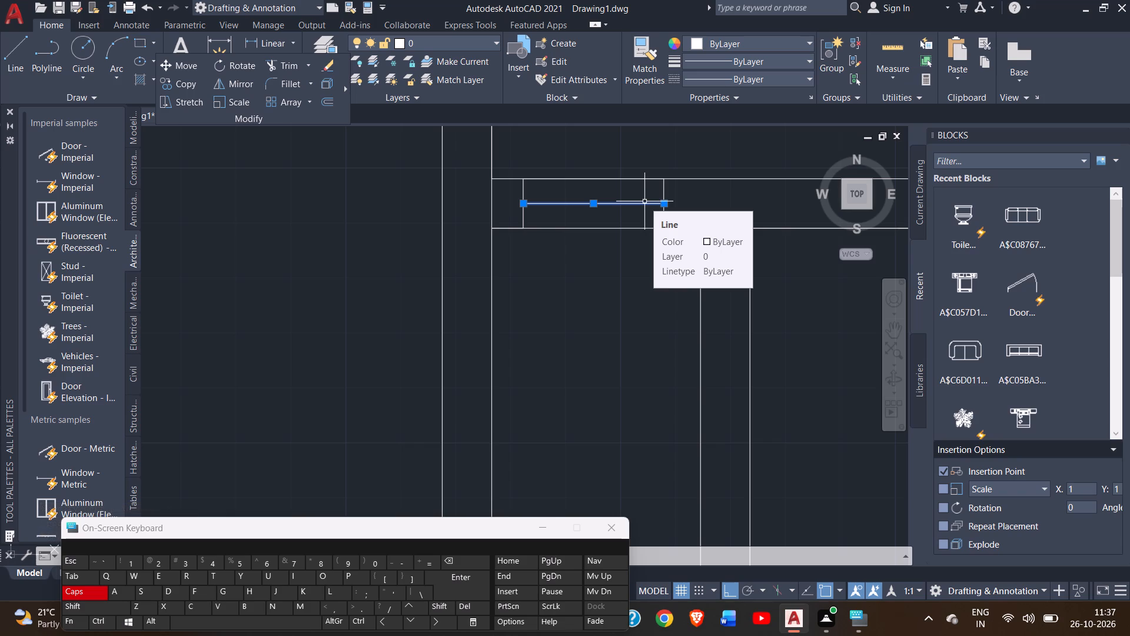
{"action": "scroll", "coordinate": [653, 207], "scroll_direction": "up", "scroll_amount": 2}
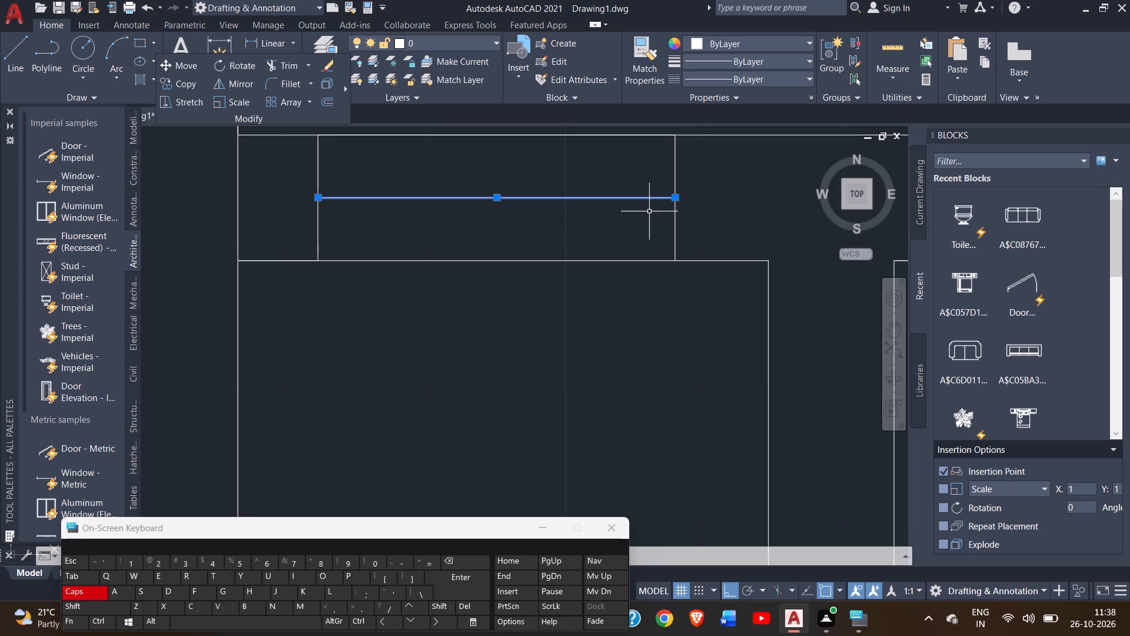
{"action": "type", "text": "OFF"}
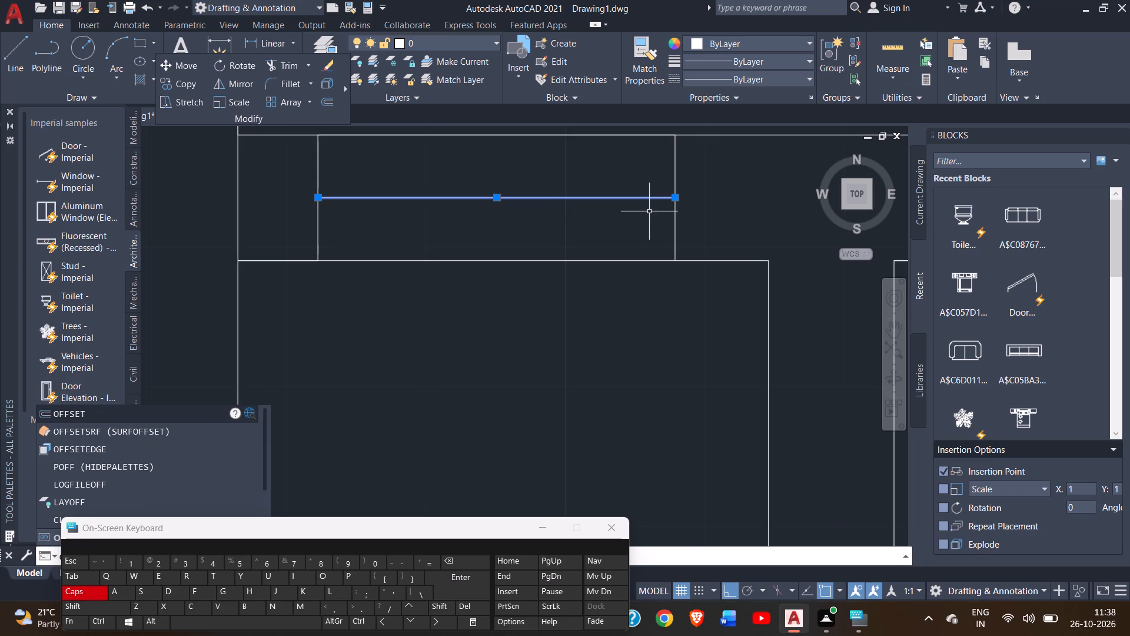
{"action": "key", "text": "Return"}
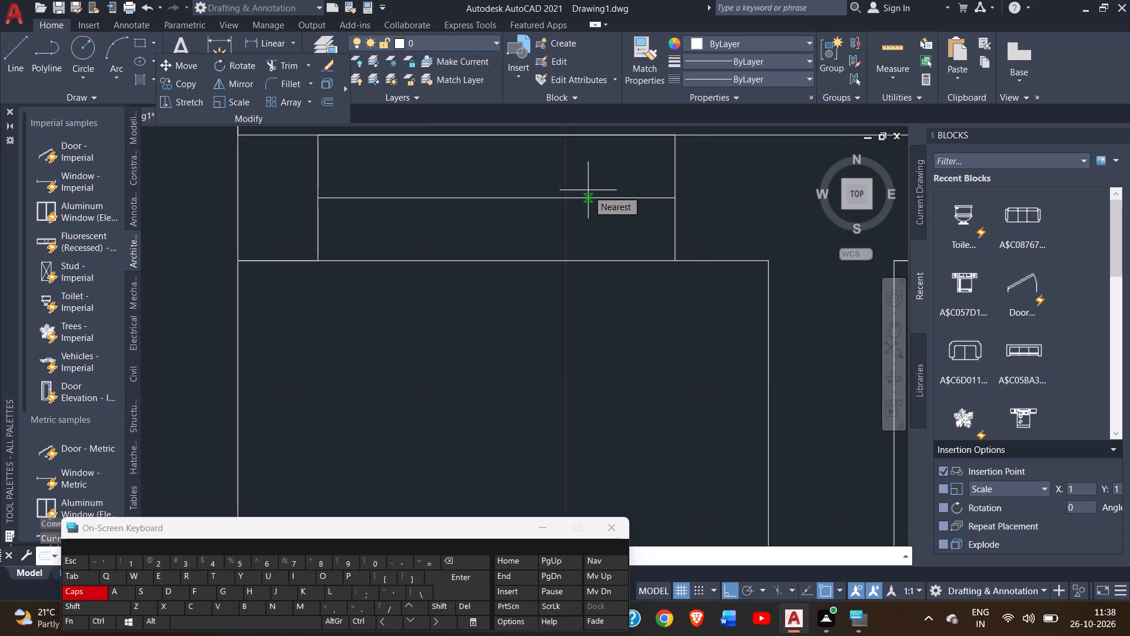
{"action": "key", "text": "1"}
{"action": "key", "text": "shift+quotedbl"}
{"action": "key", "text": "Return"}
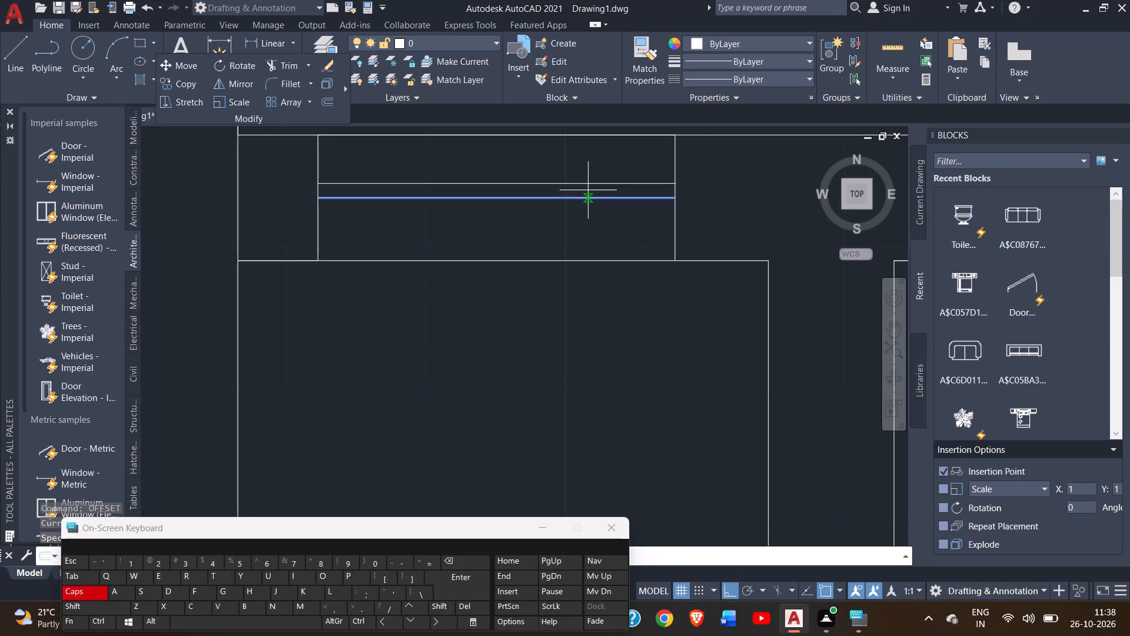
{"action": "left_click", "coordinate": [569, 186]}
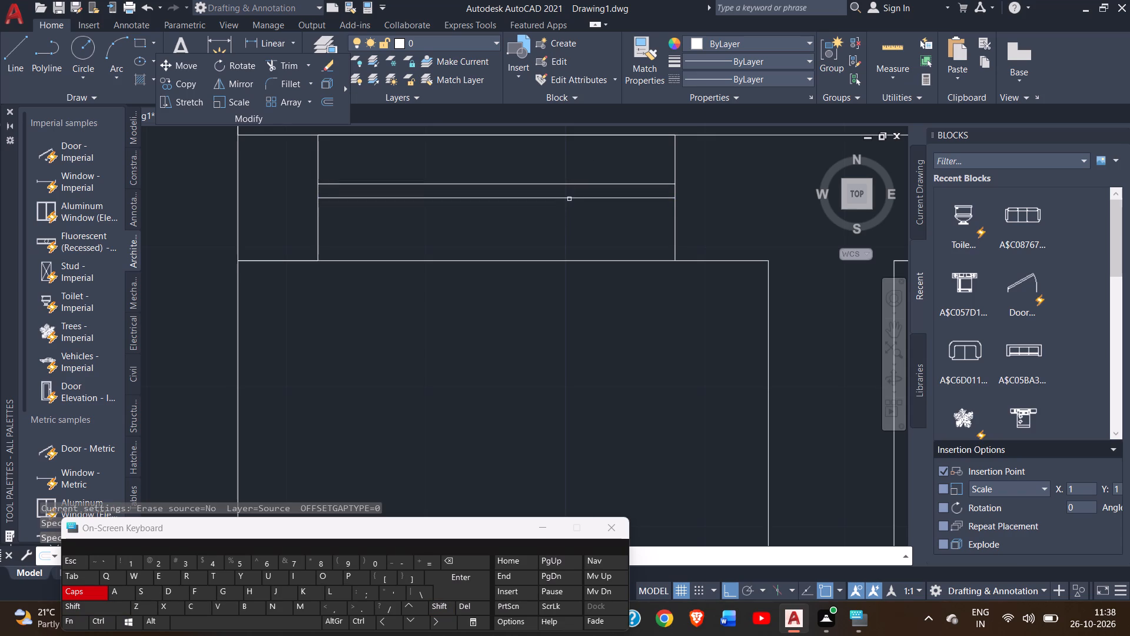
Offset the same centre line 1" toward the south face of the wall and end the Offset command.
{"action": "left_click", "coordinate": [579, 198]}
{"action": "left_click", "coordinate": [586, 236]}
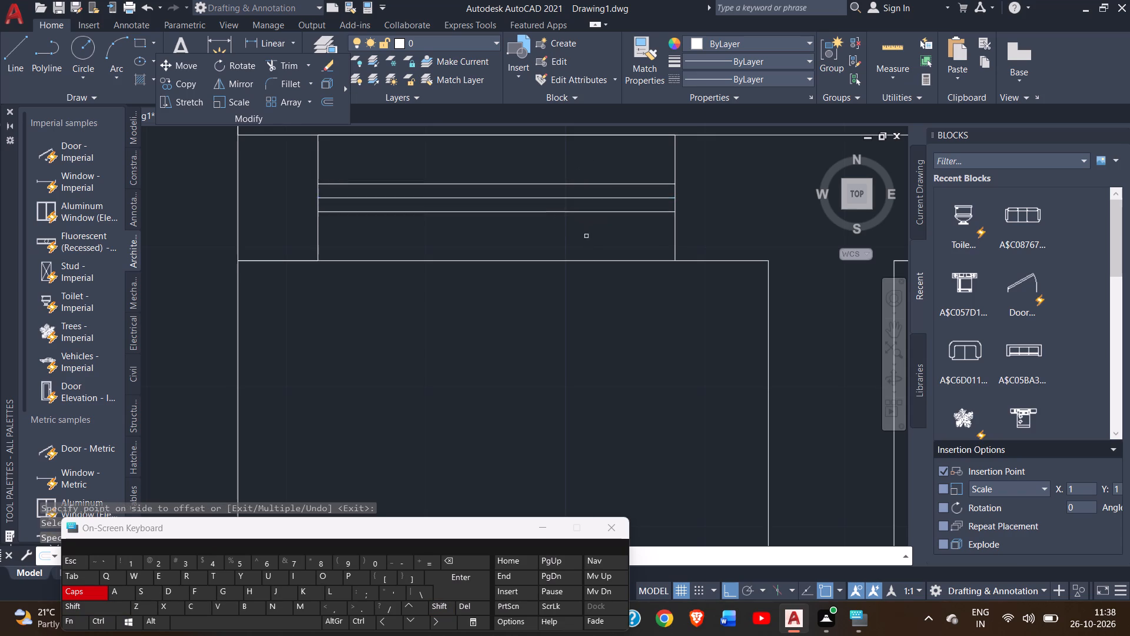
{"action": "scroll", "coordinate": [577, 317], "scroll_direction": "down", "scroll_amount": 6}
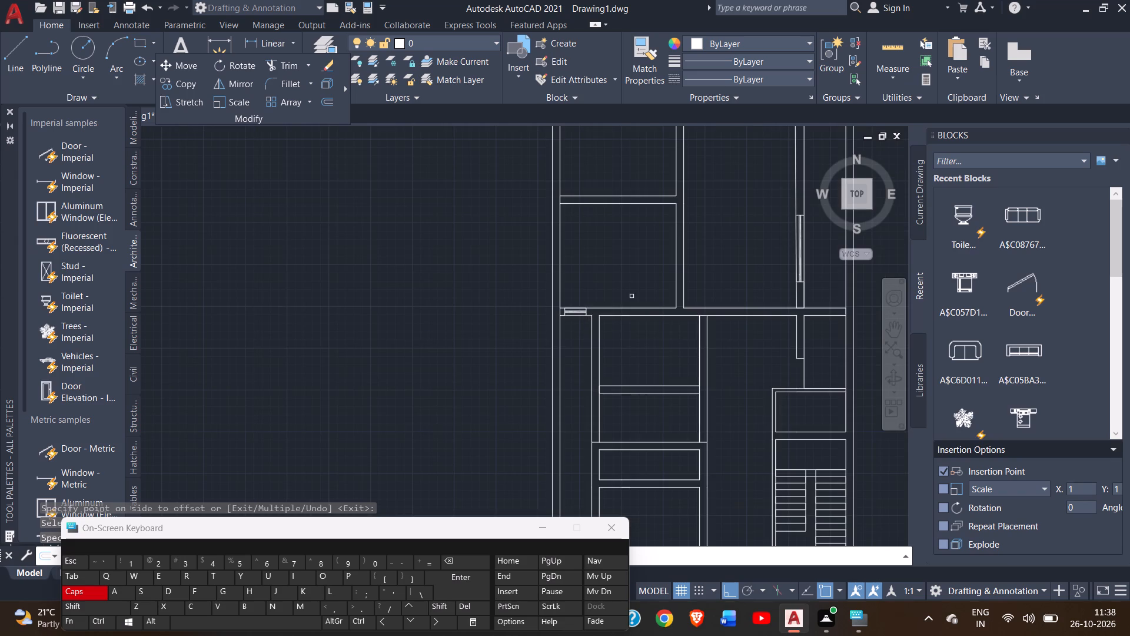
{"action": "right_click", "coordinate": [611, 263]}
{"action": "left_click", "coordinate": [634, 264]}
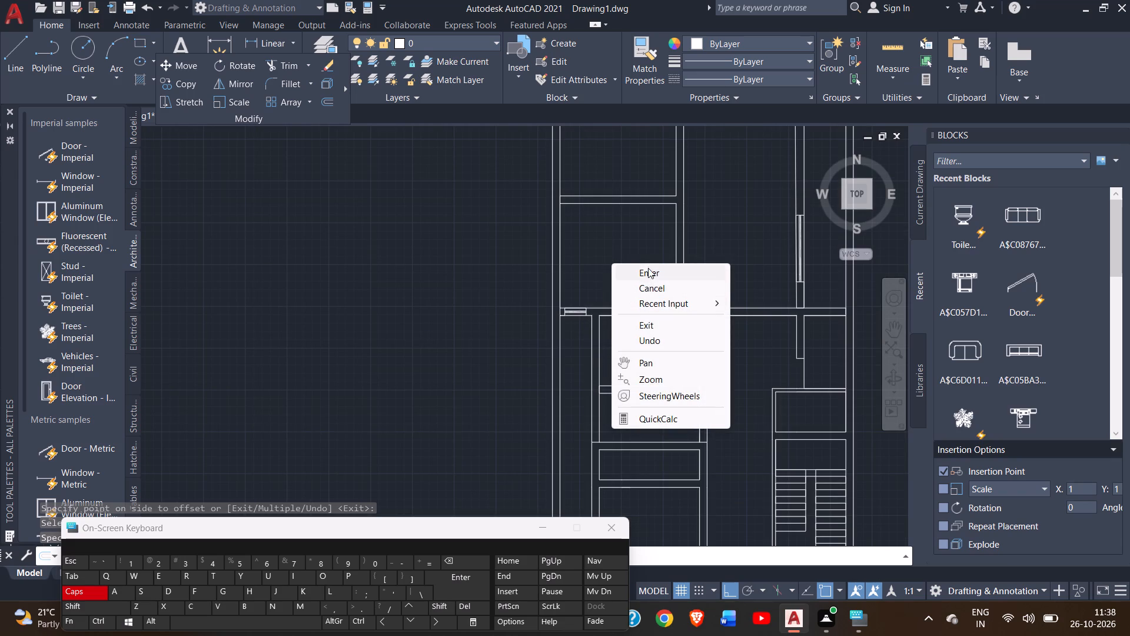
{"action": "left_click", "coordinate": [649, 271]}
Draw the upper window jamb across the vertical wall between the west passage and the room beside it, from west face to east face.
{"action": "middle_click_drag", "start_coordinate": [579, 347], "coordinate": [568, 327]}
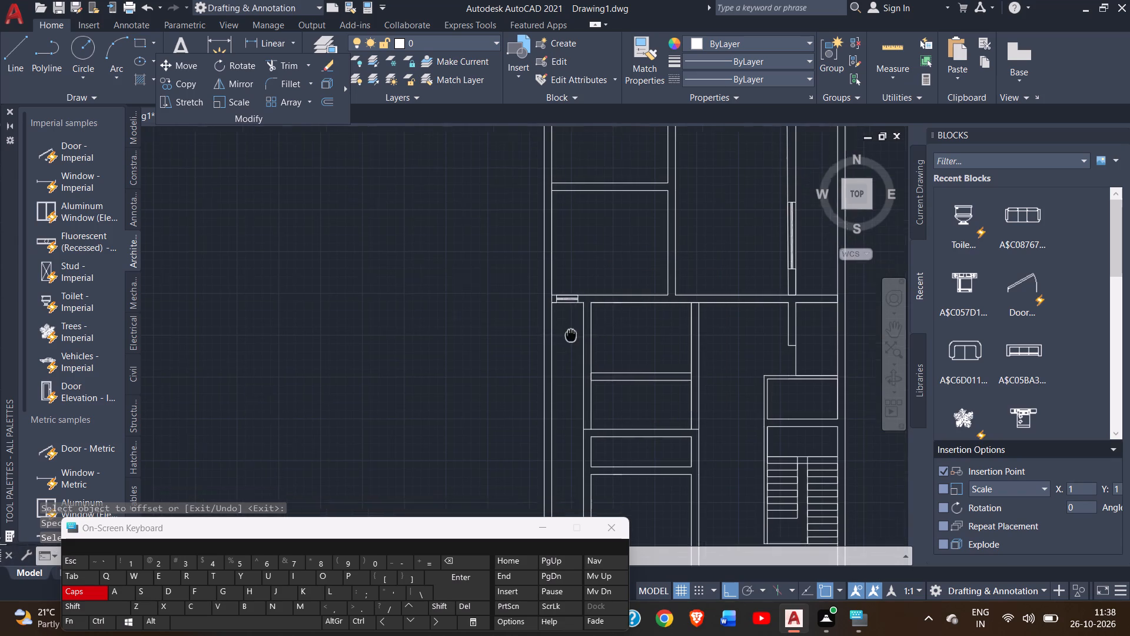
{"action": "middle_click_drag", "start_coordinate": [568, 327], "coordinate": [551, 266]}
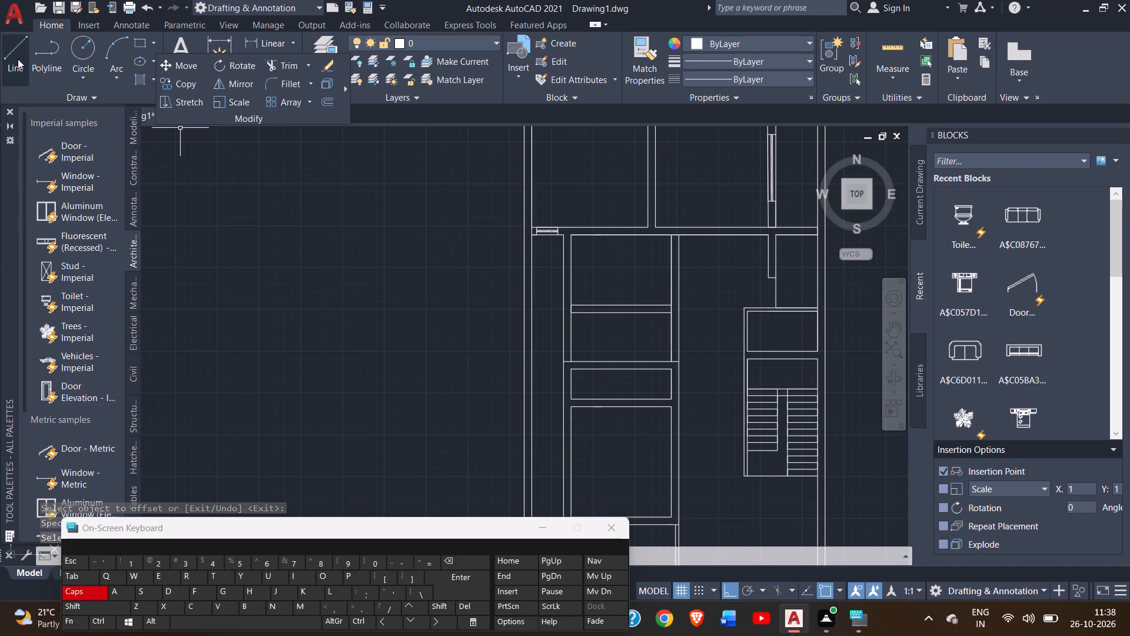
{"action": "left_click", "coordinate": [18, 59]}
{"action": "scroll", "coordinate": [567, 271], "scroll_direction": "up", "scroll_amount": 3}
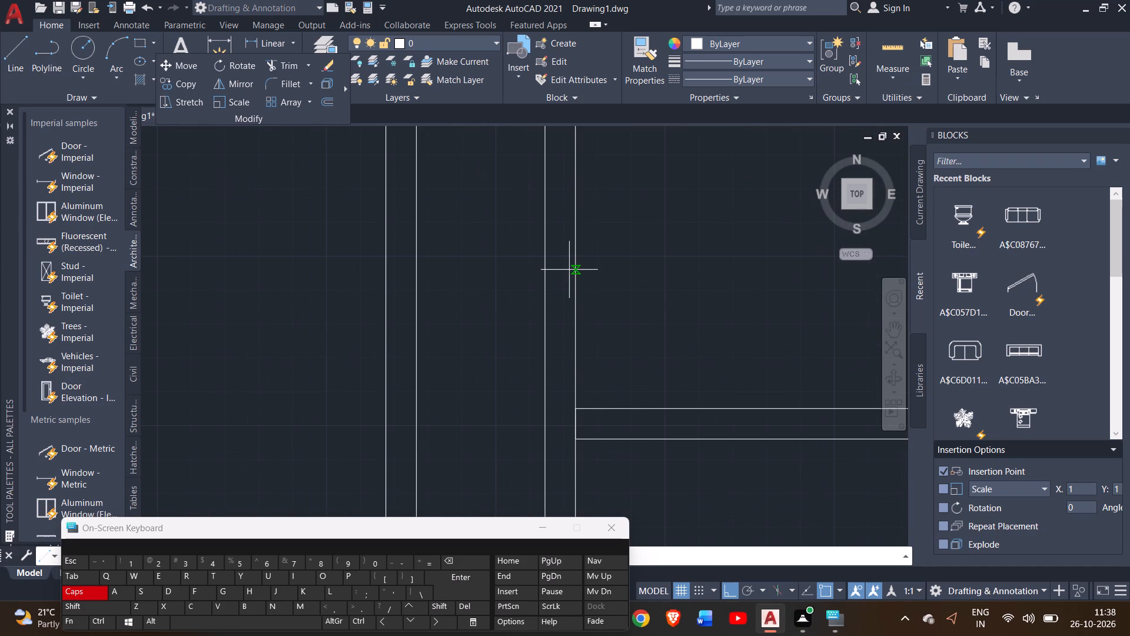
{"action": "scroll", "coordinate": [570, 271], "scroll_direction": "down", "scroll_amount": 2}
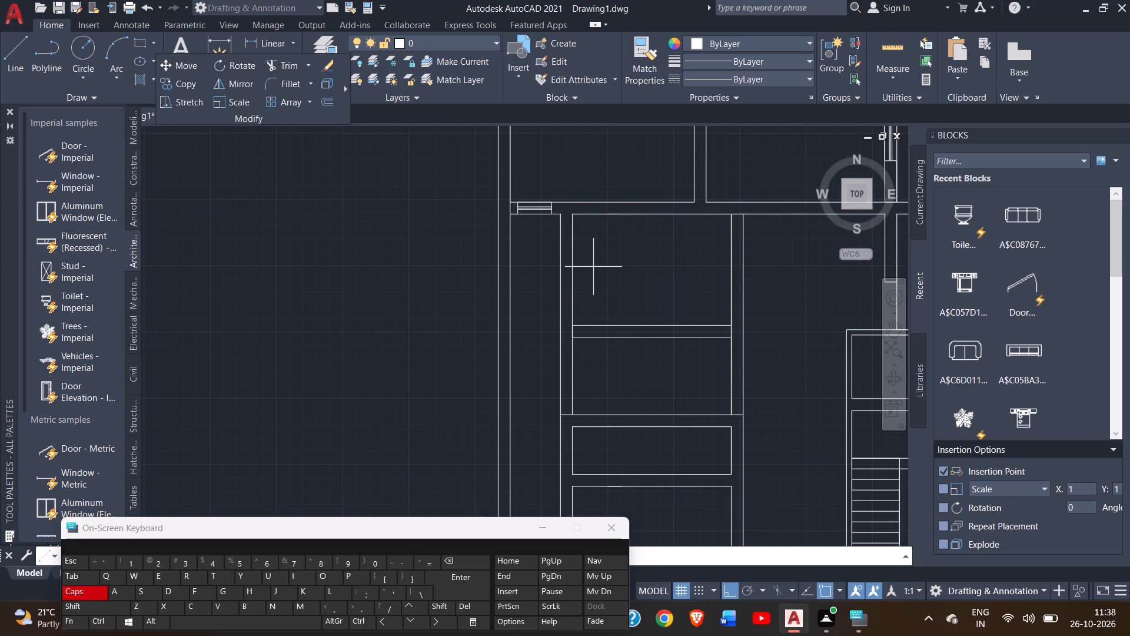
{"action": "scroll", "coordinate": [566, 253], "scroll_direction": "up", "scroll_amount": 2}
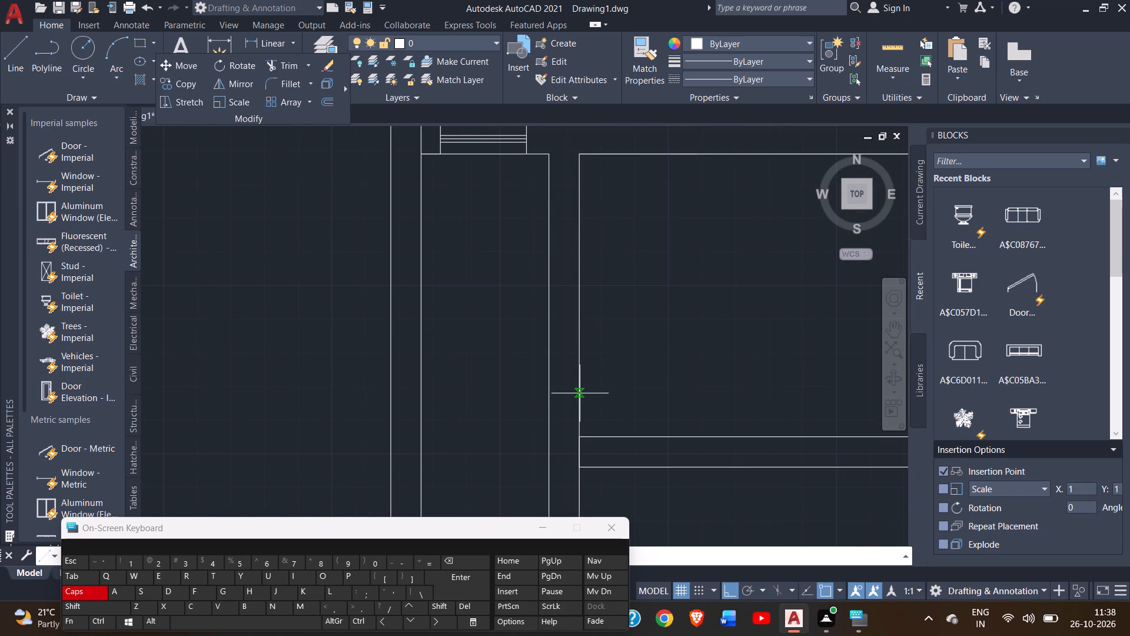
{"action": "scroll", "coordinate": [594, 337], "scroll_direction": "down", "scroll_amount": 1}
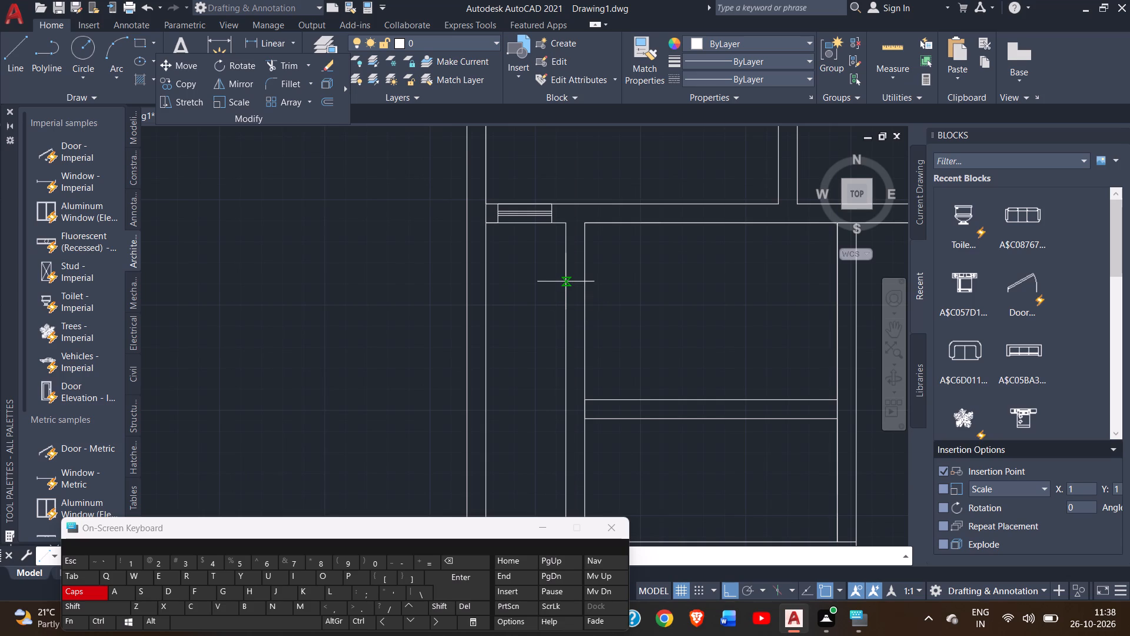
{"action": "left_click", "coordinate": [566, 281]}
{"action": "left_click", "coordinate": [589, 283]}
Continue the line 4' south along the wall's east face and across to the west face as the lower jamb.
{"action": "scroll", "coordinate": [596, 367], "scroll_direction": "up", "scroll_amount": 1}
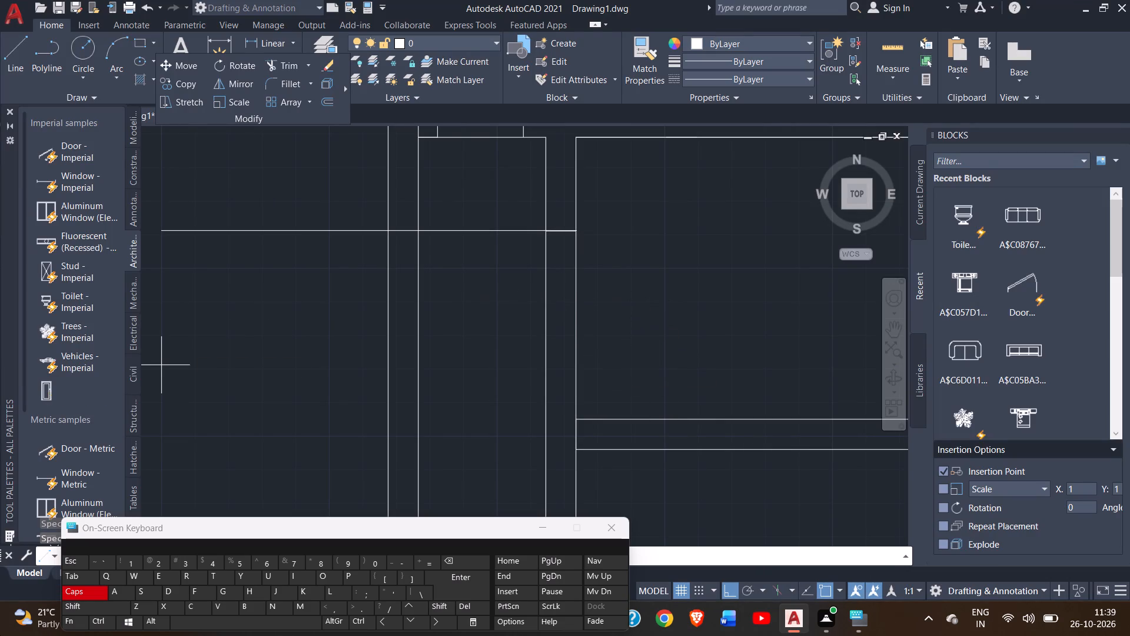
{"action": "scroll", "coordinate": [573, 300], "scroll_direction": "up", "scroll_amount": 1}
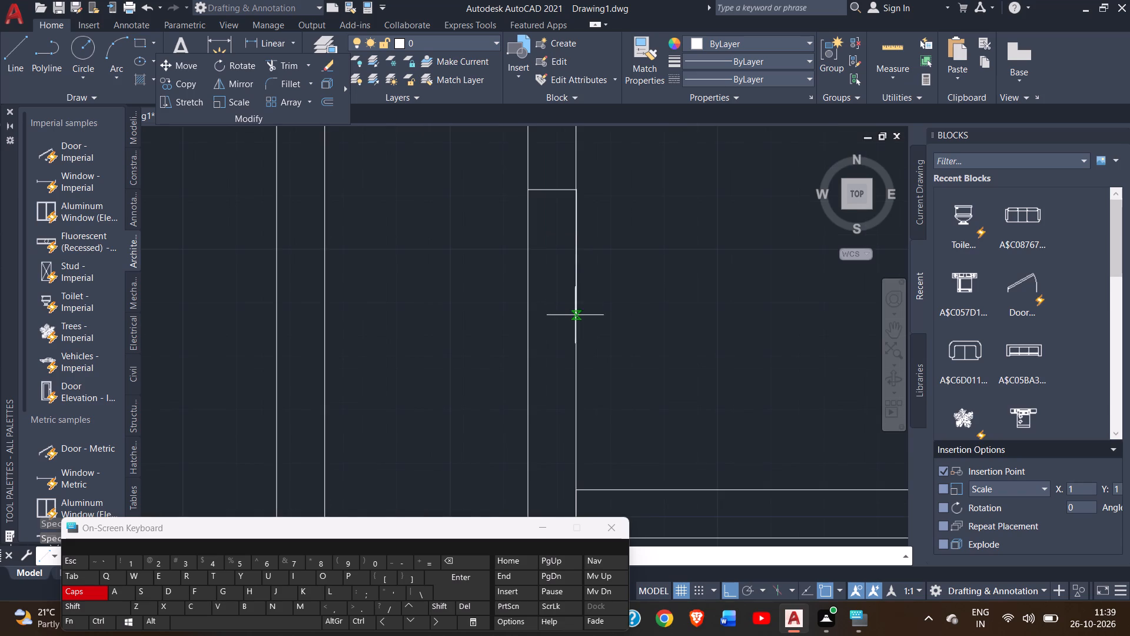
{"action": "scroll", "coordinate": [577, 317], "scroll_direction": "down", "scroll_amount": 2}
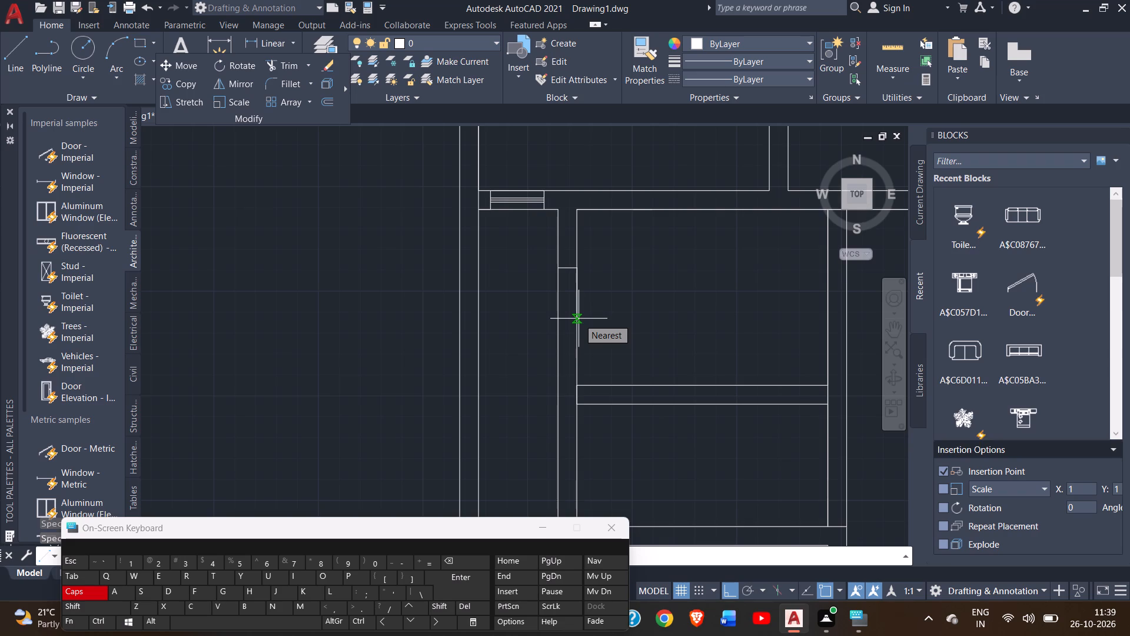
{"action": "type", "text": "4'"}
{"action": "key", "text": "Return"}
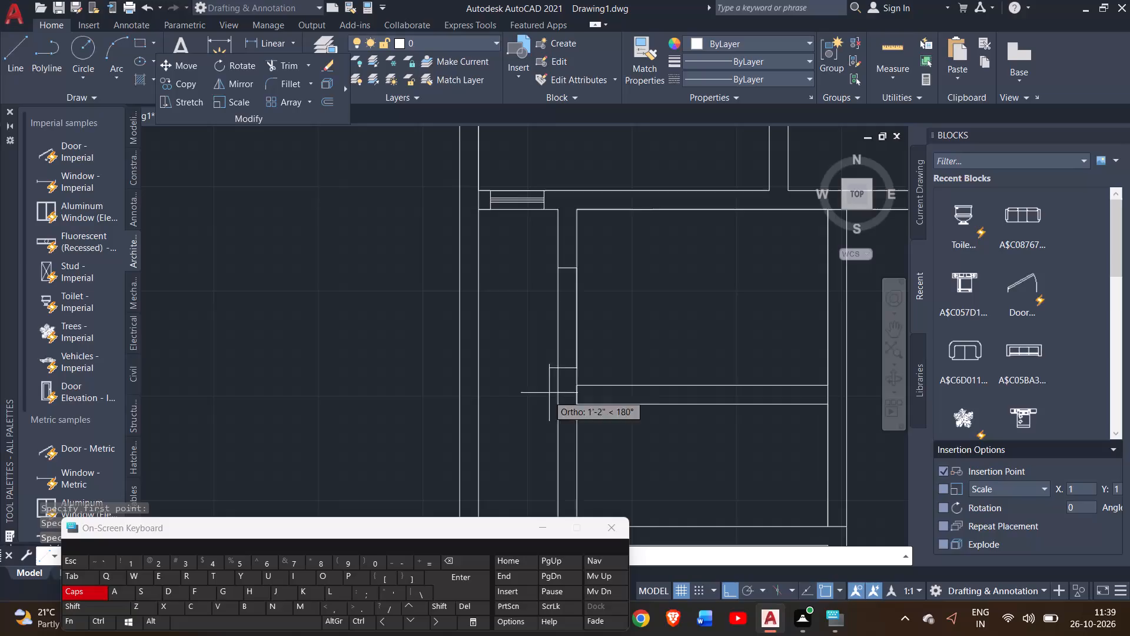
{"action": "scroll", "coordinate": [557, 366], "scroll_direction": "up", "scroll_amount": 2}
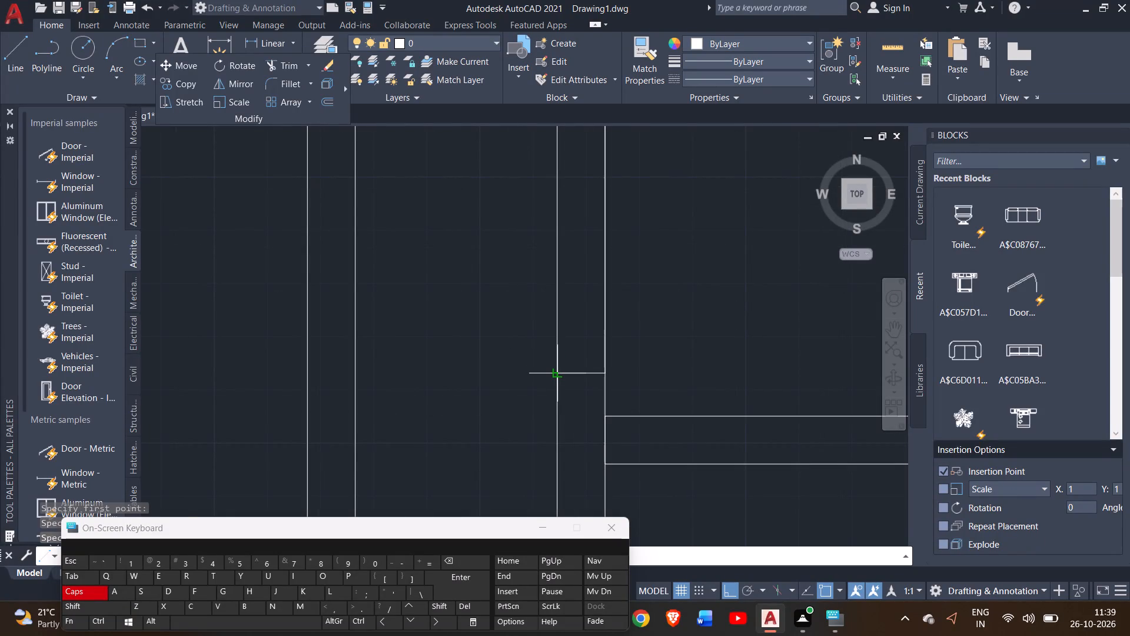
{"action": "left_click", "coordinate": [556, 372]}
{"action": "right_click", "coordinate": [534, 343]}
{"action": "left_click", "coordinate": [559, 351]}
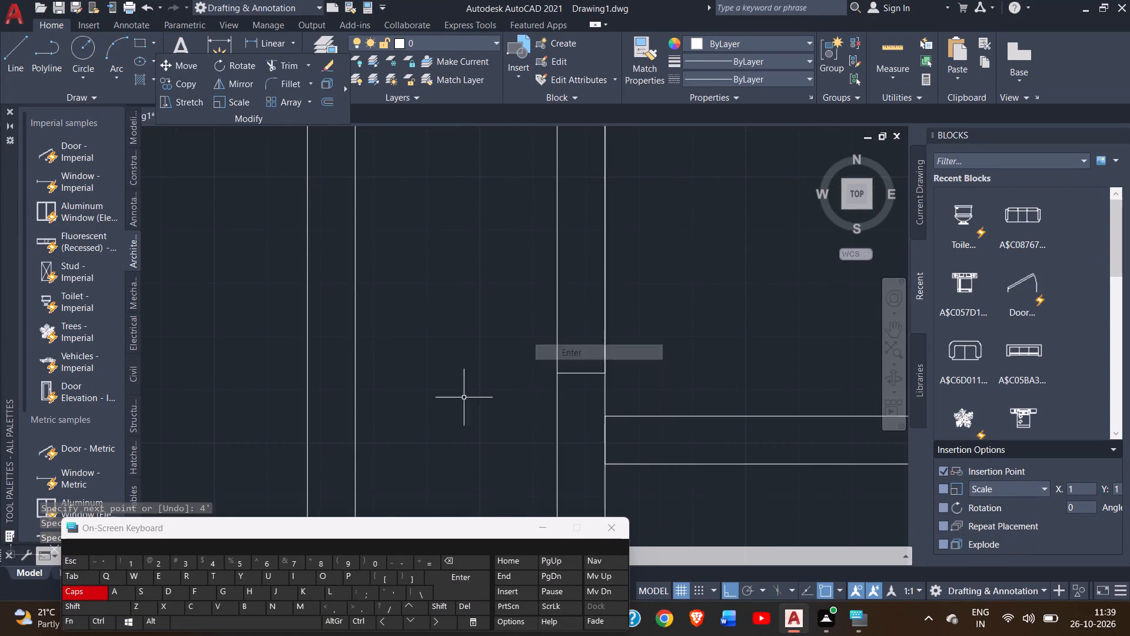
Draw the window's centre line in the vertical passage wall from the midpoint of the upper jamb to the midpoint of the lower jamb.
{"action": "scroll", "coordinate": [434, 403], "scroll_direction": "down", "scroll_amount": 3}
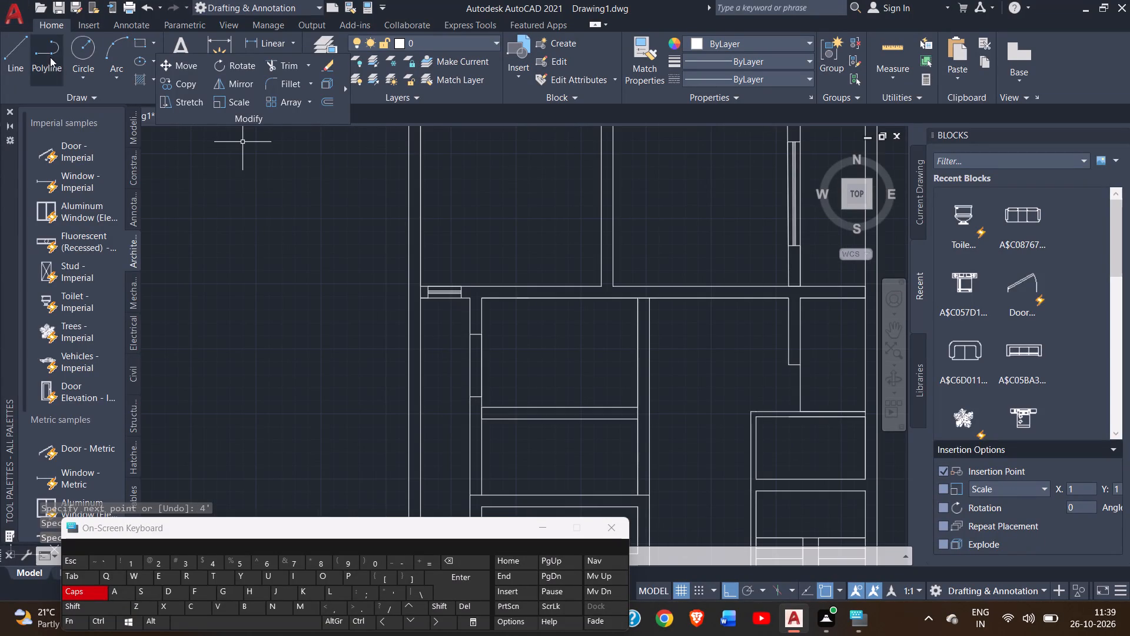
{"action": "double_click", "coordinate": [21, 63]}
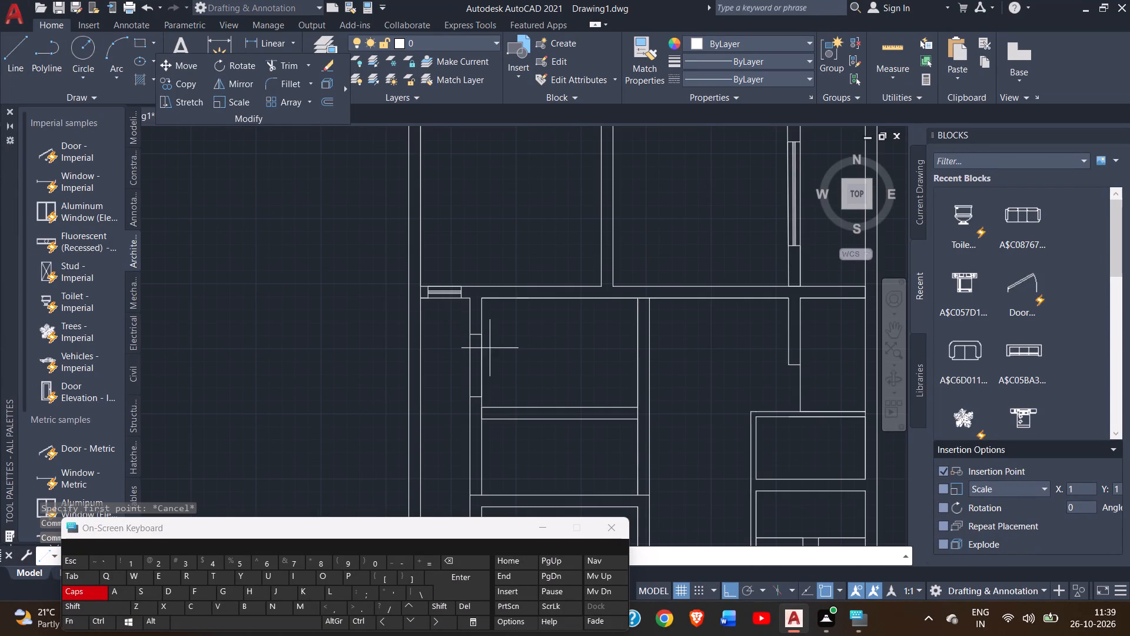
{"action": "scroll", "coordinate": [489, 352], "scroll_direction": "up", "scroll_amount": 2}
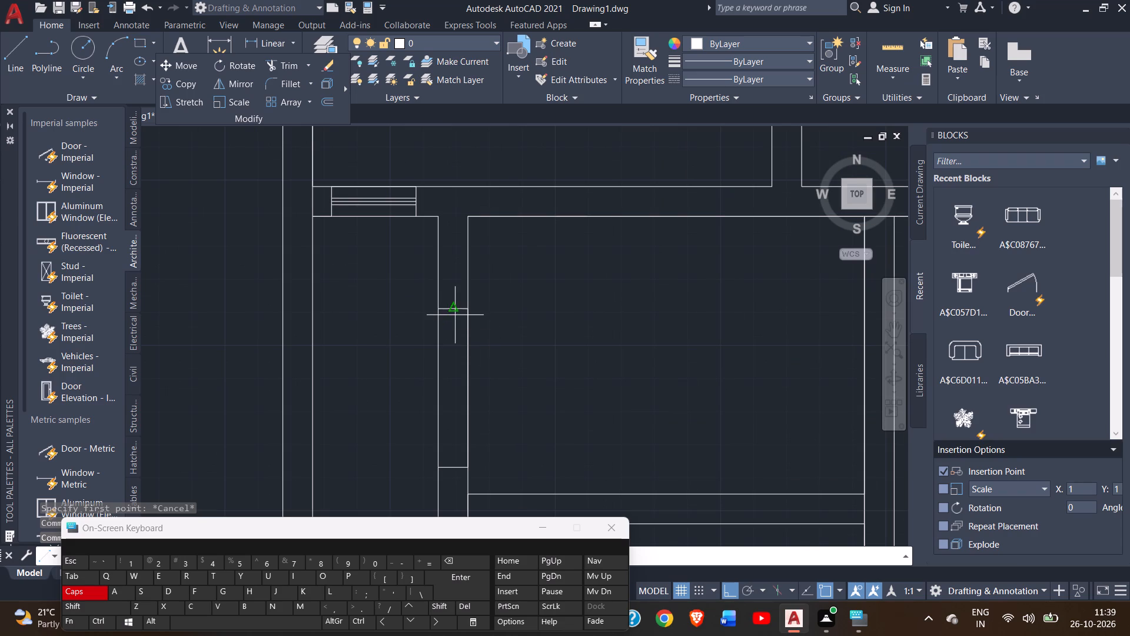
{"action": "left_click", "coordinate": [453, 312]}
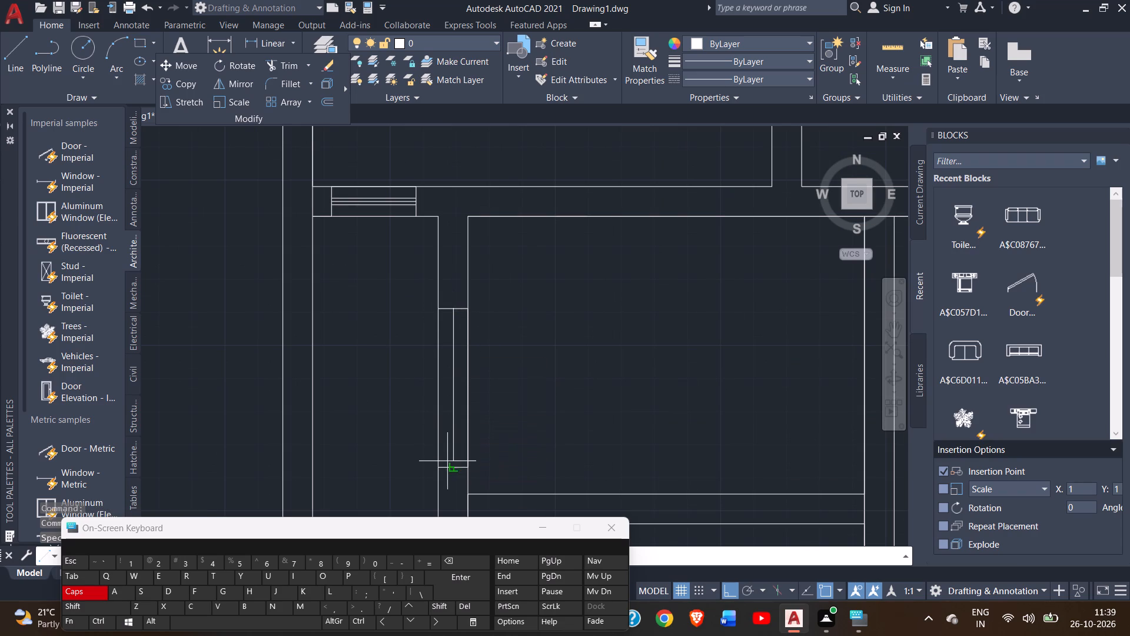
{"action": "left_click", "coordinate": [453, 468]}
{"action": "right_click", "coordinate": [454, 434]}
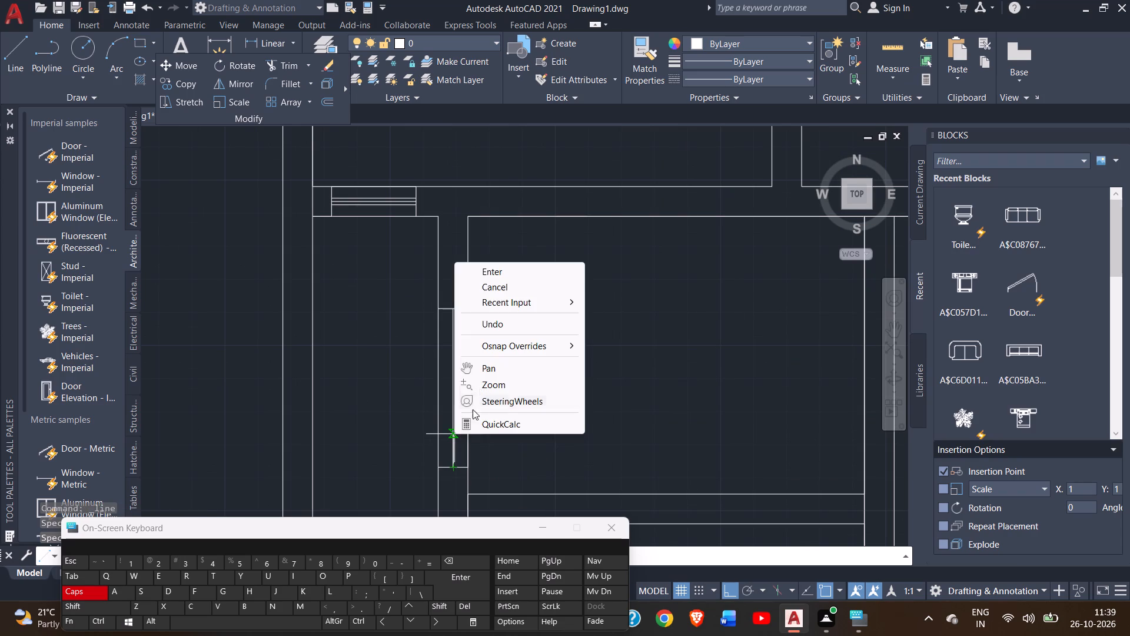
{"action": "left_click", "coordinate": [498, 274]}
Offset the window's centre line 1" toward the east face of the wall.
{"action": "scroll", "coordinate": [484, 294], "scroll_direction": "up", "scroll_amount": 1}
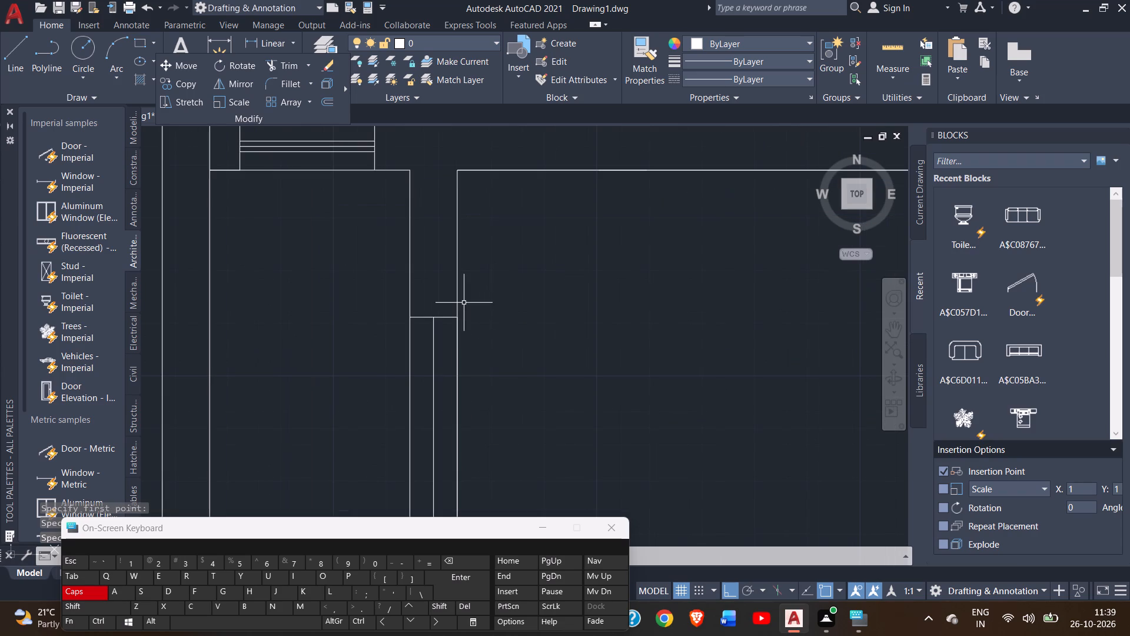
{"action": "scroll", "coordinate": [429, 385], "scroll_direction": "up", "scroll_amount": 1}
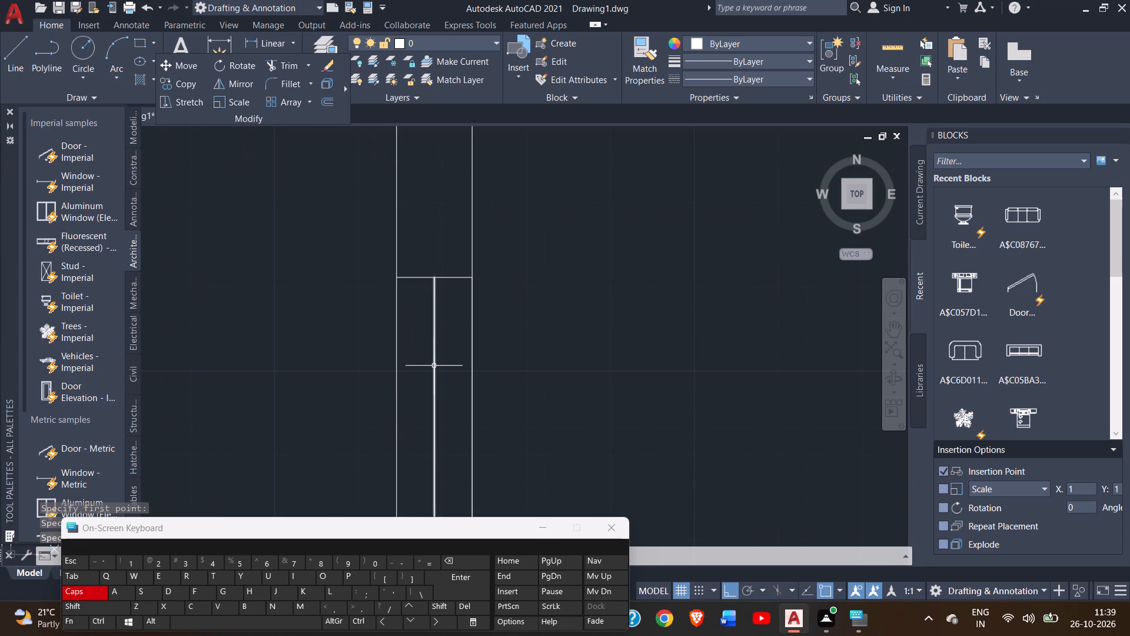
{"action": "left_click", "coordinate": [434, 365]}
{"action": "scroll", "coordinate": [434, 365], "scroll_direction": "down", "scroll_amount": 3}
{"action": "middle_click_drag", "start_coordinate": [481, 339], "coordinate": [420, 273]}
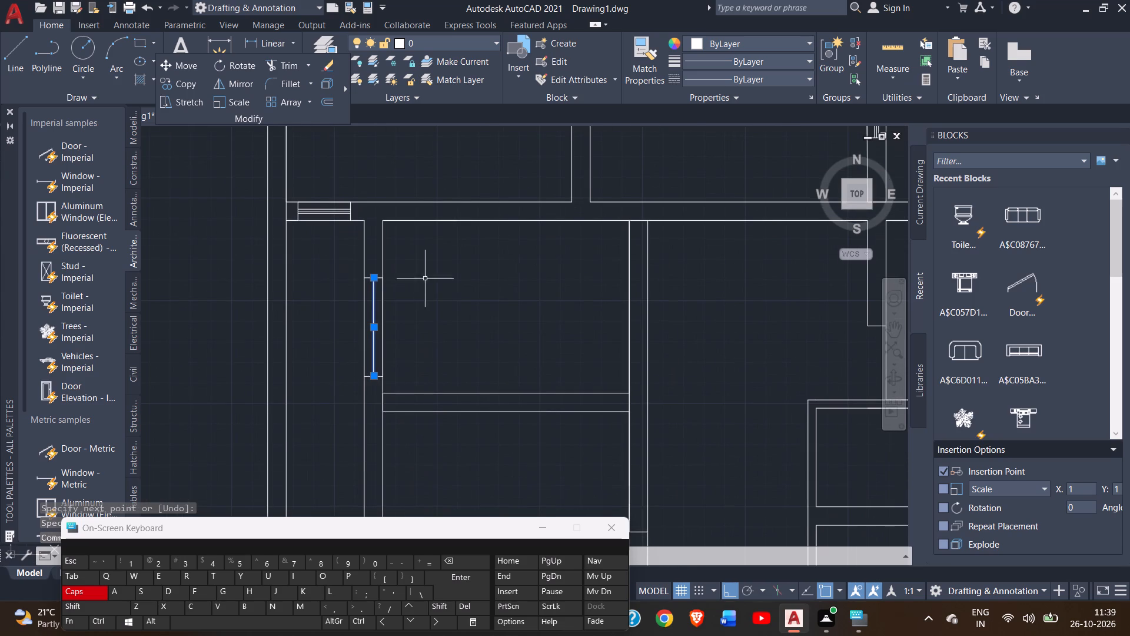
{"action": "type", "text": "OFF"}
{"action": "key", "text": "Return"}
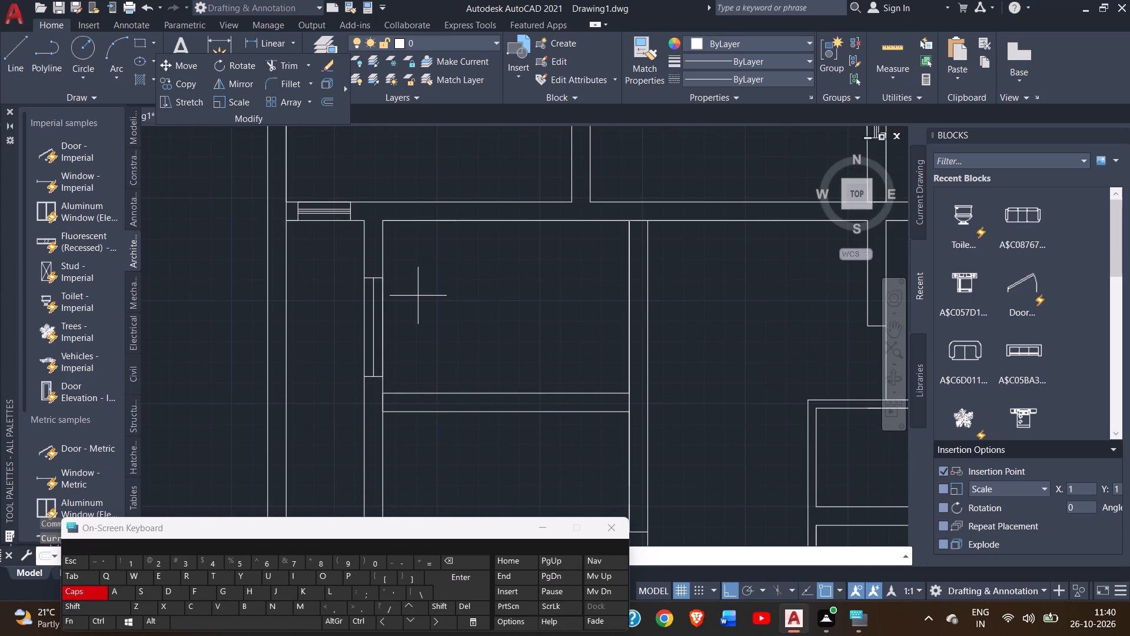
{"action": "middle_click_drag", "start_coordinate": [413, 349], "coordinate": [412, 347]}
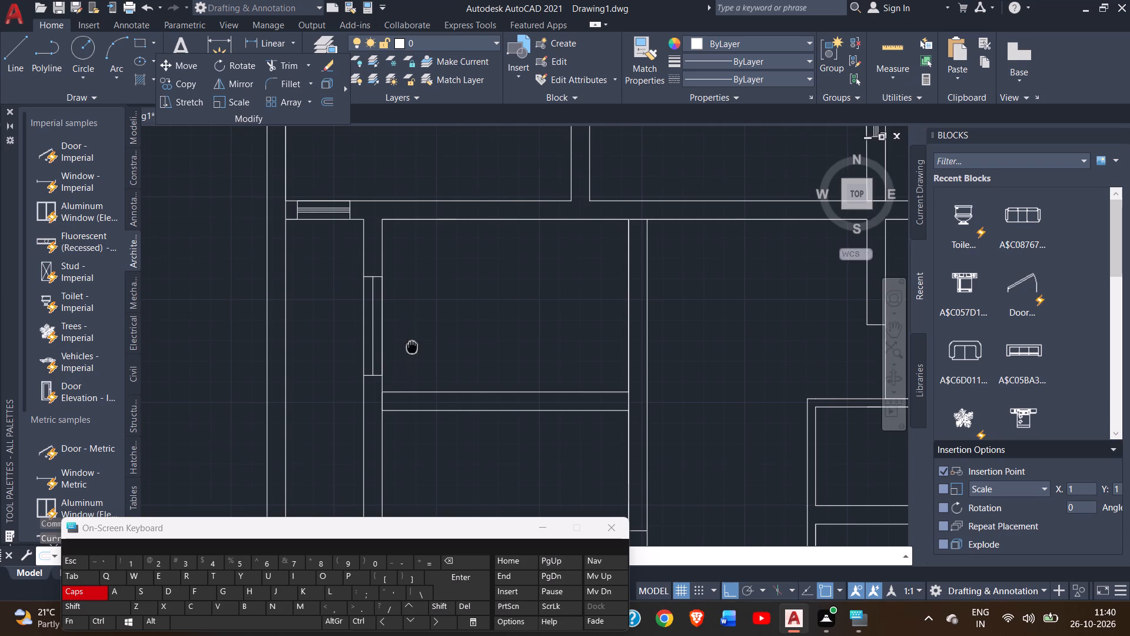
{"action": "middle_click_drag", "start_coordinate": [412, 347], "coordinate": [374, 306]}
{"action": "scroll", "coordinate": [343, 283], "scroll_direction": "up", "scroll_amount": 2}
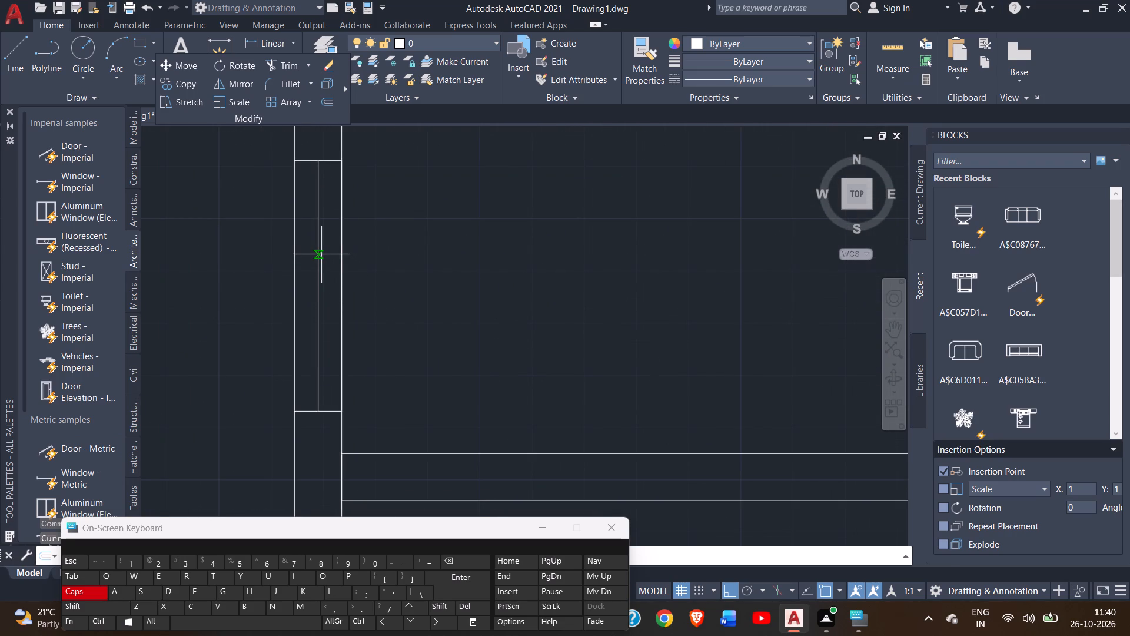
{"action": "key", "text": "1"}
{"action": "key", "text": "shift+quotedbl"}
{"action": "key", "text": "Return"}
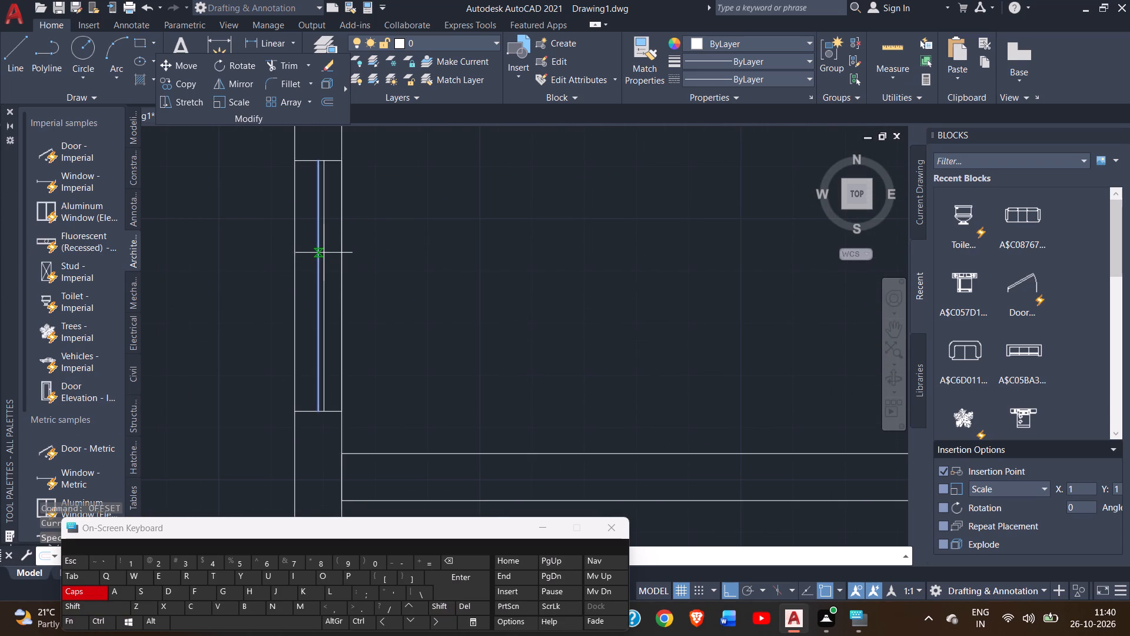
{"action": "left_click", "coordinate": [334, 251]}
Offset the same centre line 1" toward the west face of the wall and end the Offset command.
{"action": "scroll", "coordinate": [318, 255], "scroll_direction": "up", "scroll_amount": 3}
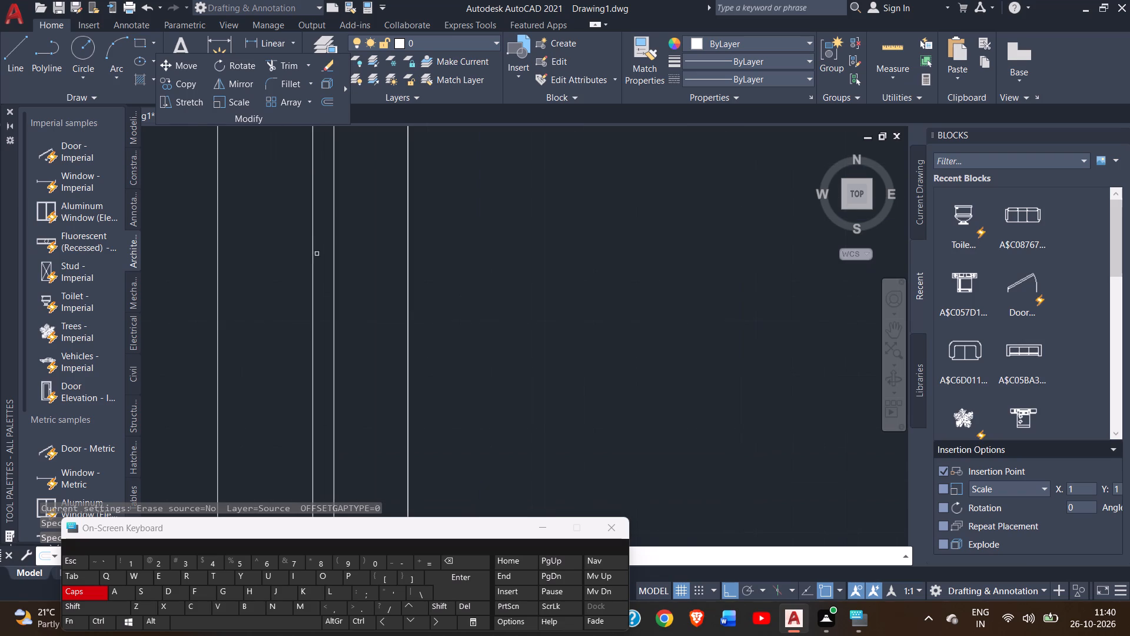
{"action": "left_click", "coordinate": [313, 239]}
{"action": "left_click", "coordinate": [285, 236]}
{"action": "scroll", "coordinate": [281, 267], "scroll_direction": "down", "scroll_amount": 3}
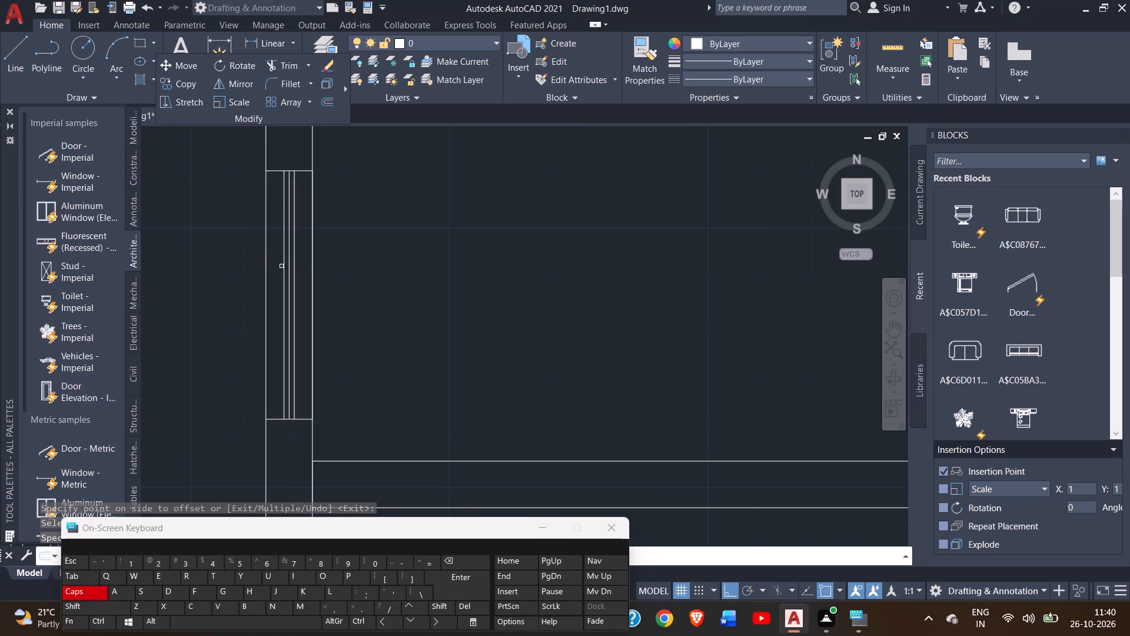
{"action": "scroll", "coordinate": [283, 266], "scroll_direction": "down", "scroll_amount": 2}
{"action": "right_click", "coordinate": [411, 239]}
{"action": "left_click", "coordinate": [434, 244]}
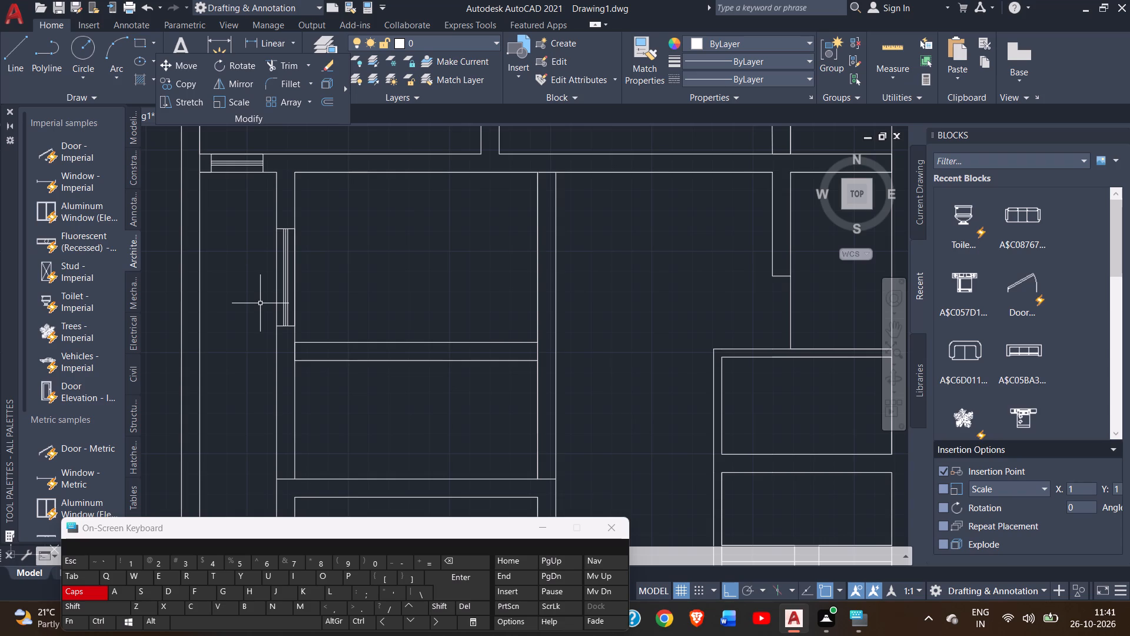
Extend the north face of the cross wall below the window with lines west across the vertical wall and passage to the outer wall's inner face.
{"action": "scroll", "coordinate": [241, 338], "scroll_direction": "down", "scroll_amount": 2}
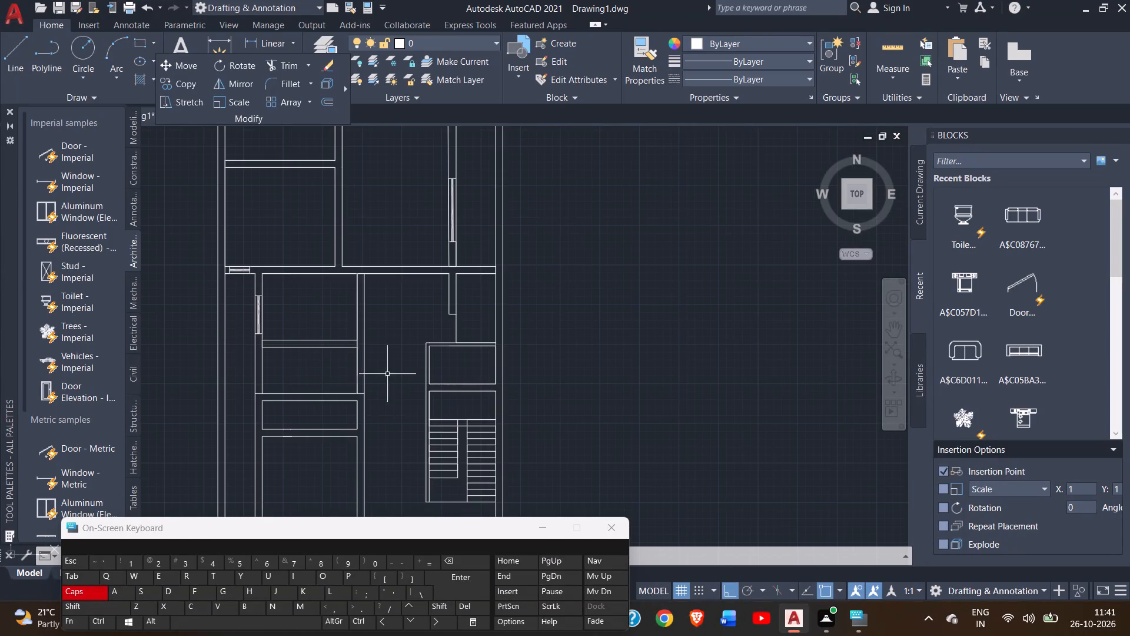
{"action": "middle_click_drag", "start_coordinate": [391, 365], "coordinate": [410, 308]}
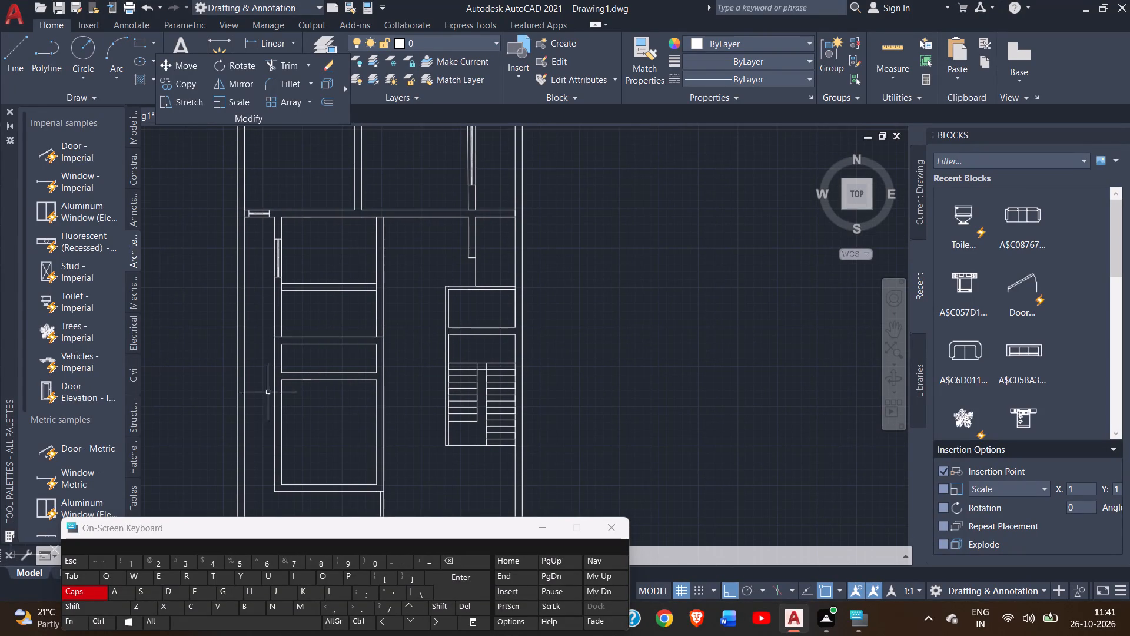
{"action": "scroll", "coordinate": [231, 354], "scroll_direction": "up", "scroll_amount": 1}
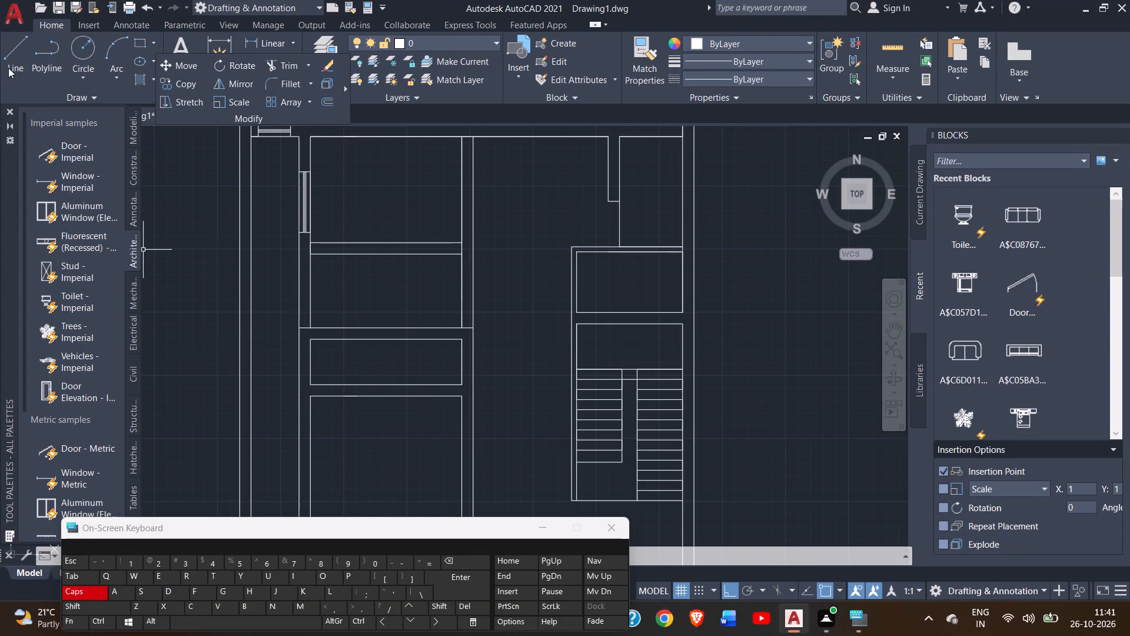
{"action": "left_click", "coordinate": [8, 67]}
{"action": "scroll", "coordinate": [275, 241], "scroll_direction": "up", "scroll_amount": 2}
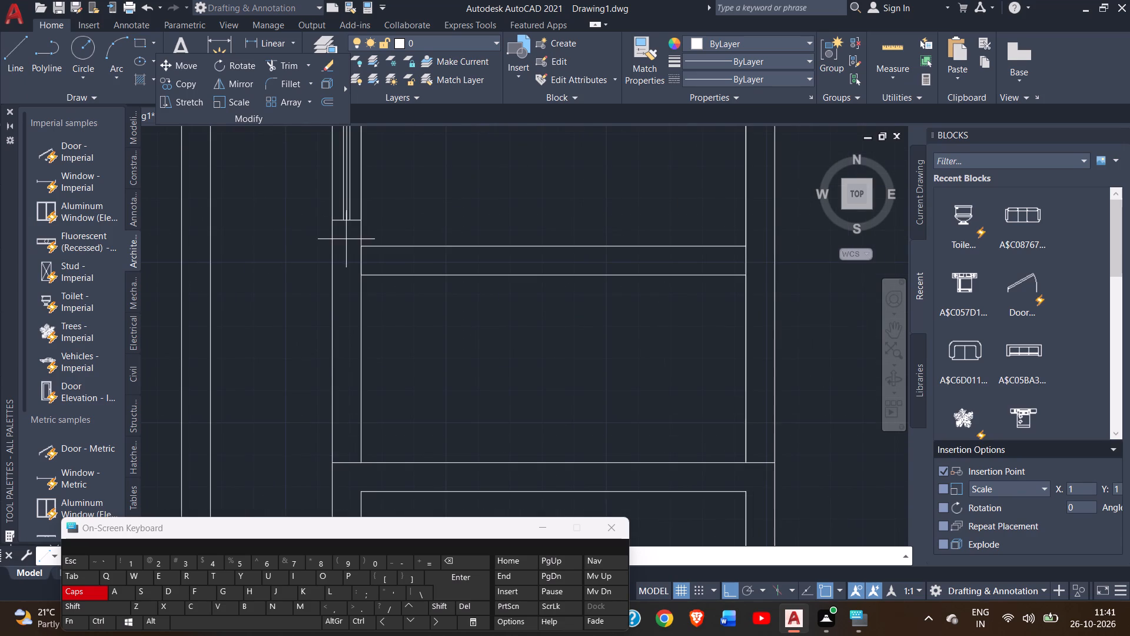
{"action": "left_click", "coordinate": [360, 247]}
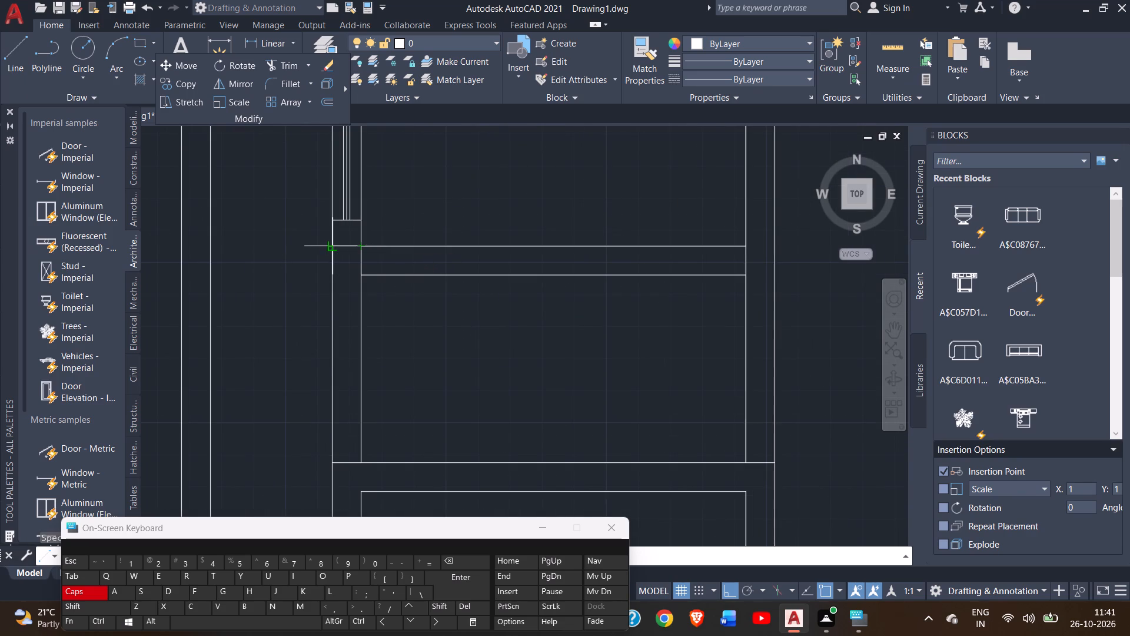
{"action": "left_click", "coordinate": [332, 245]}
{"action": "left_click", "coordinate": [208, 247]}
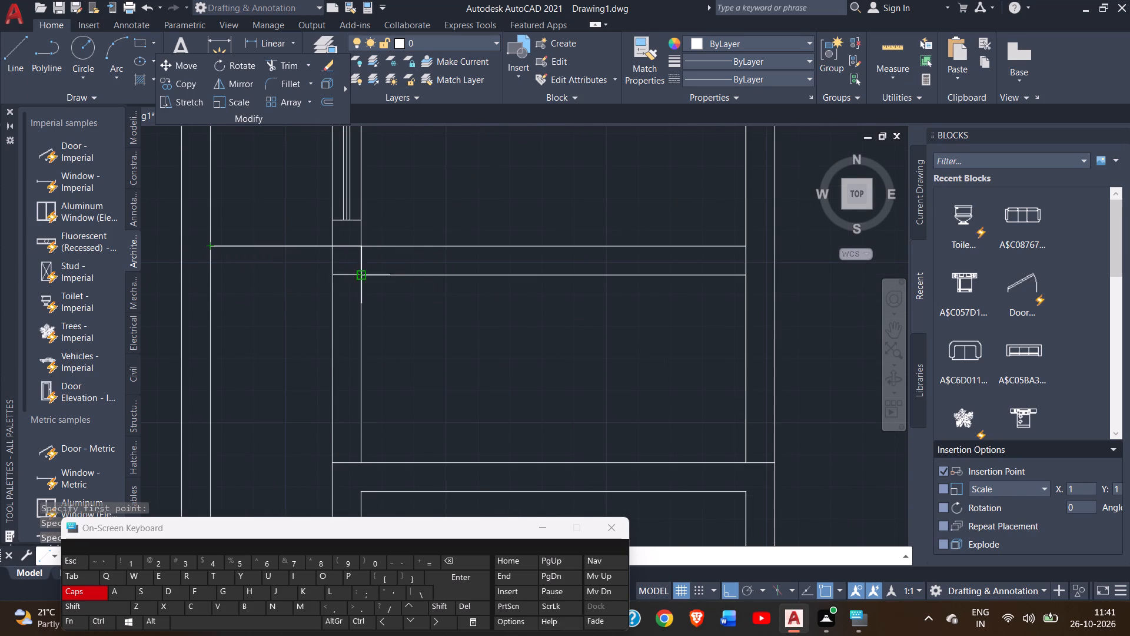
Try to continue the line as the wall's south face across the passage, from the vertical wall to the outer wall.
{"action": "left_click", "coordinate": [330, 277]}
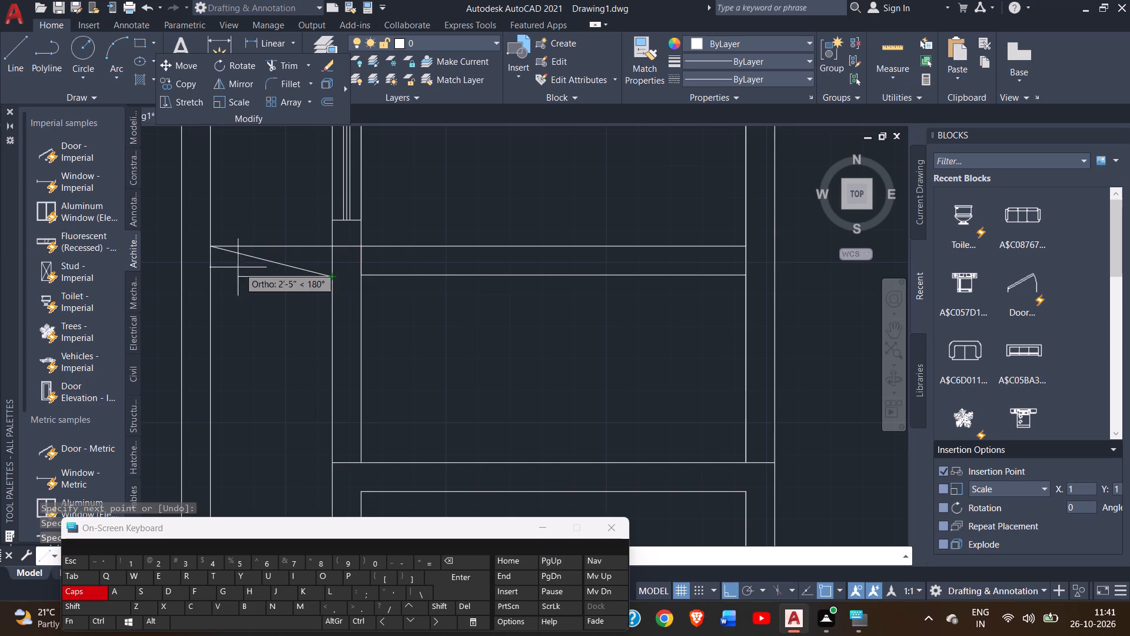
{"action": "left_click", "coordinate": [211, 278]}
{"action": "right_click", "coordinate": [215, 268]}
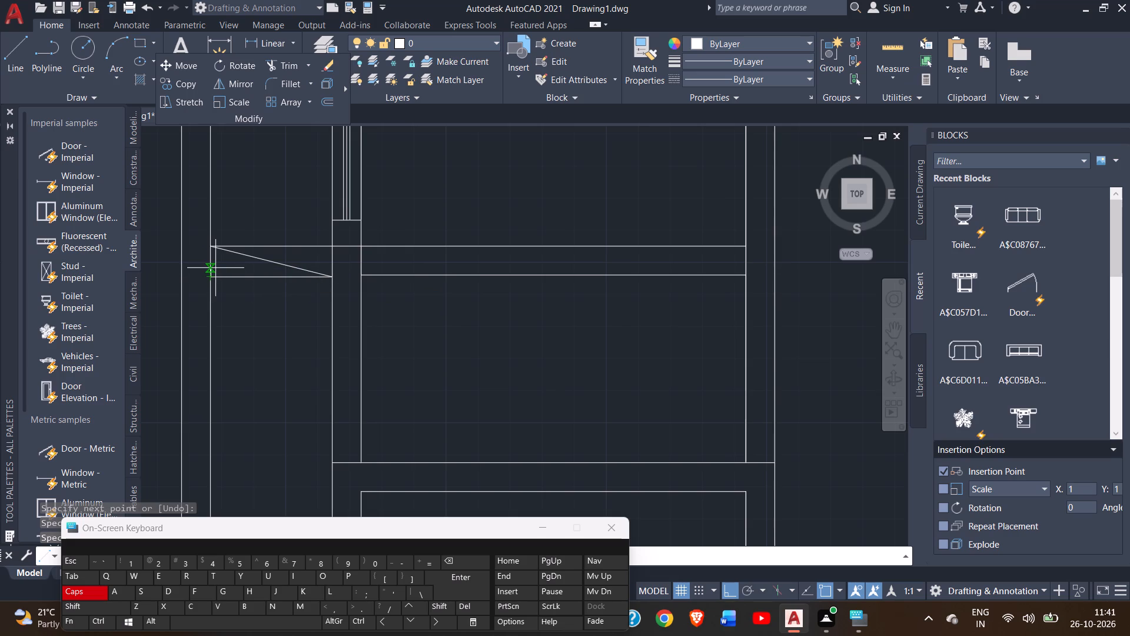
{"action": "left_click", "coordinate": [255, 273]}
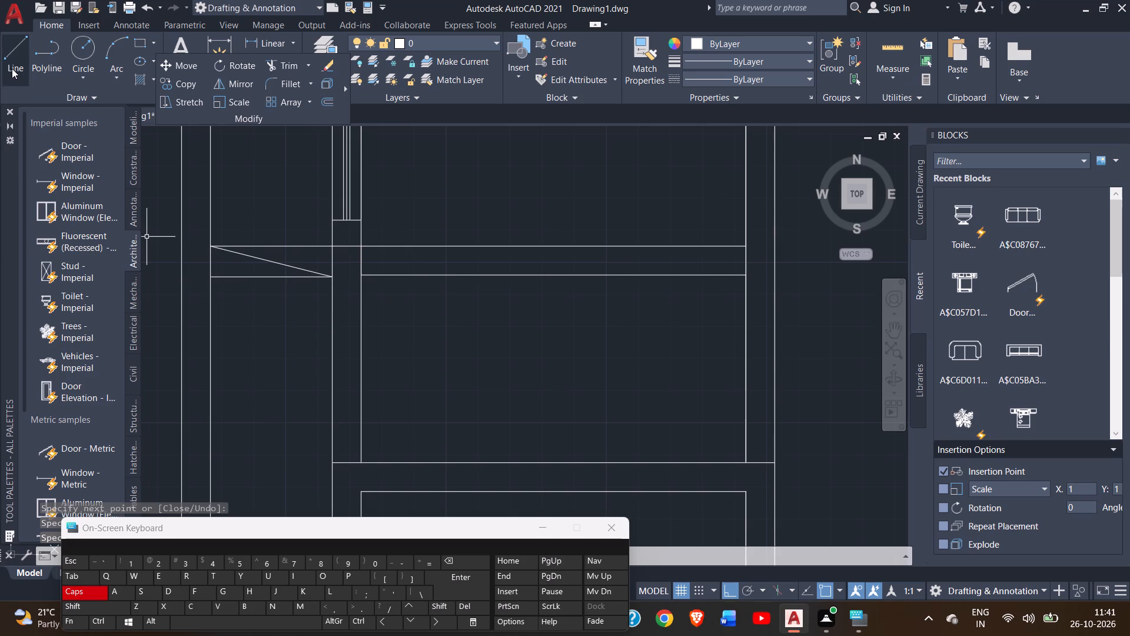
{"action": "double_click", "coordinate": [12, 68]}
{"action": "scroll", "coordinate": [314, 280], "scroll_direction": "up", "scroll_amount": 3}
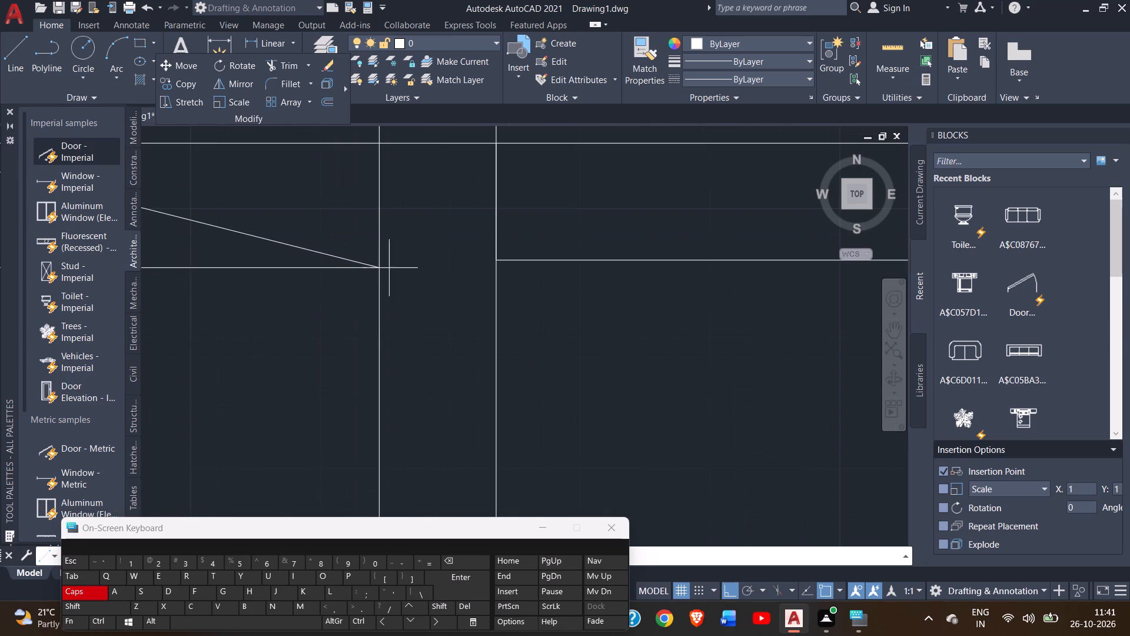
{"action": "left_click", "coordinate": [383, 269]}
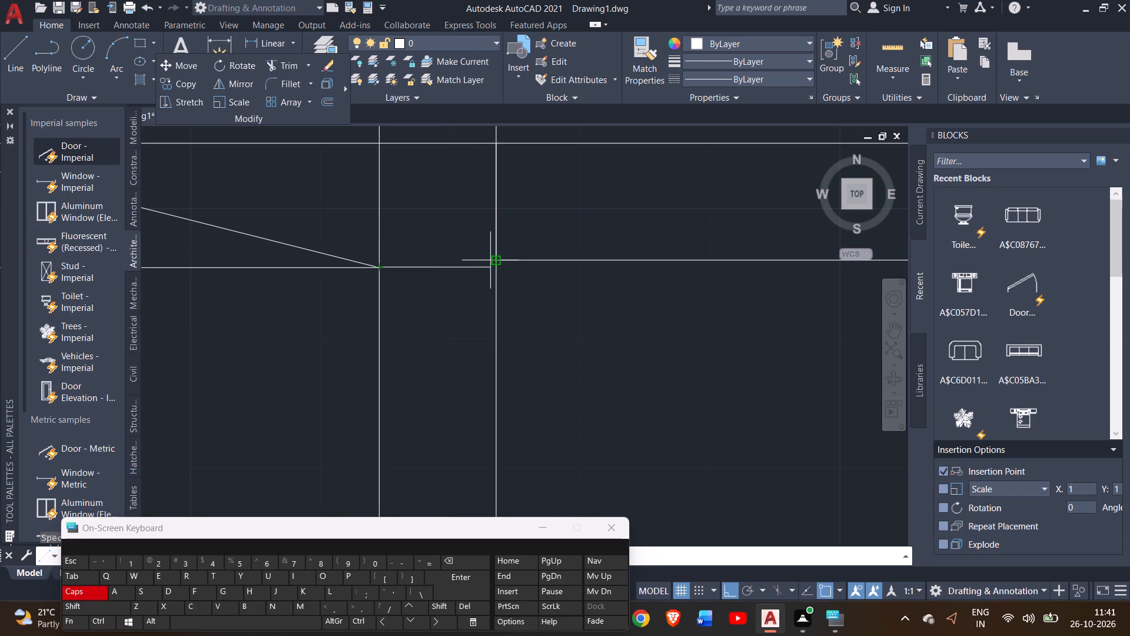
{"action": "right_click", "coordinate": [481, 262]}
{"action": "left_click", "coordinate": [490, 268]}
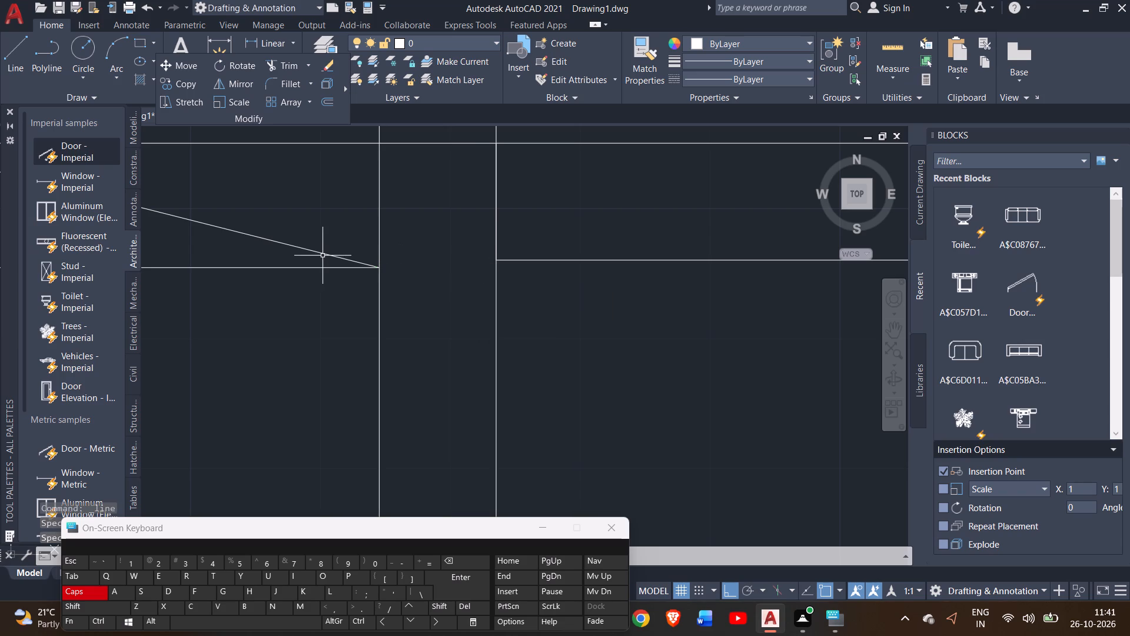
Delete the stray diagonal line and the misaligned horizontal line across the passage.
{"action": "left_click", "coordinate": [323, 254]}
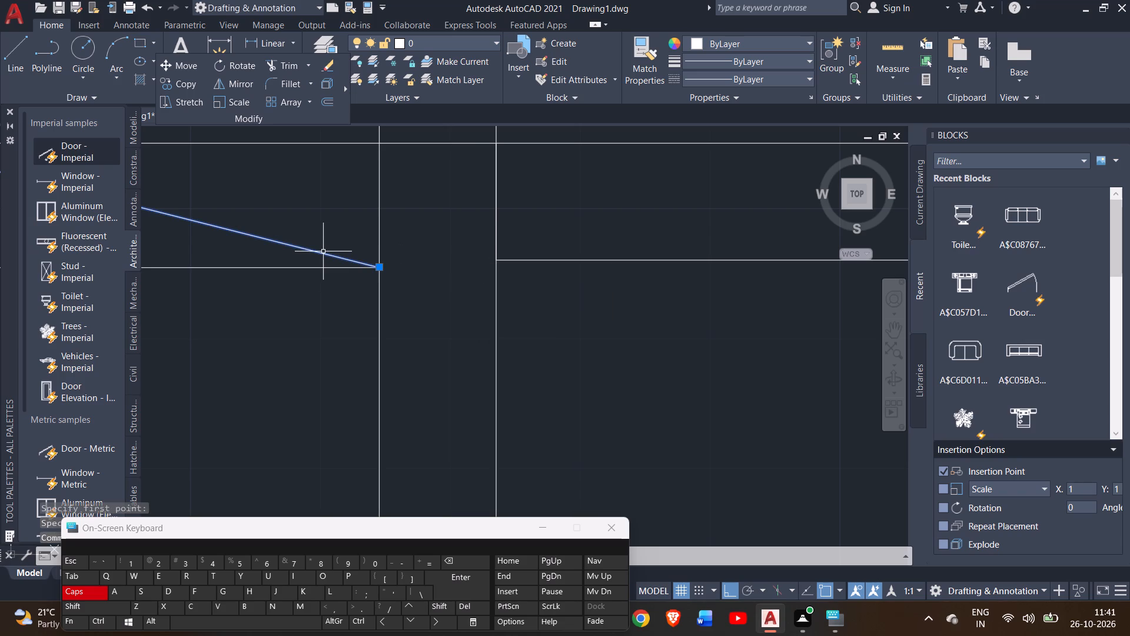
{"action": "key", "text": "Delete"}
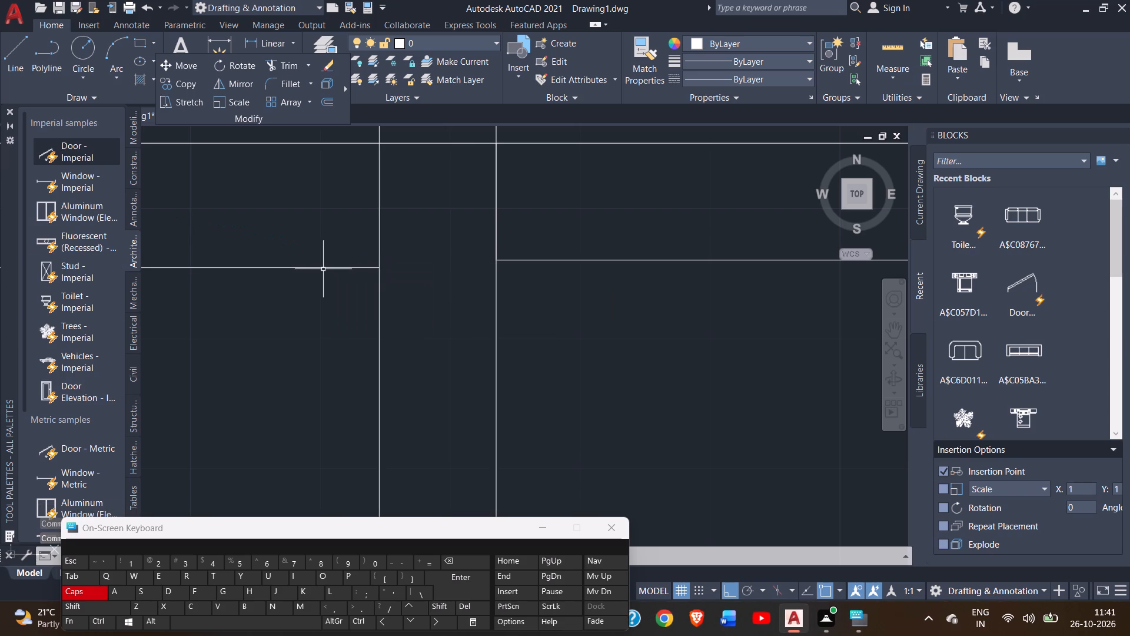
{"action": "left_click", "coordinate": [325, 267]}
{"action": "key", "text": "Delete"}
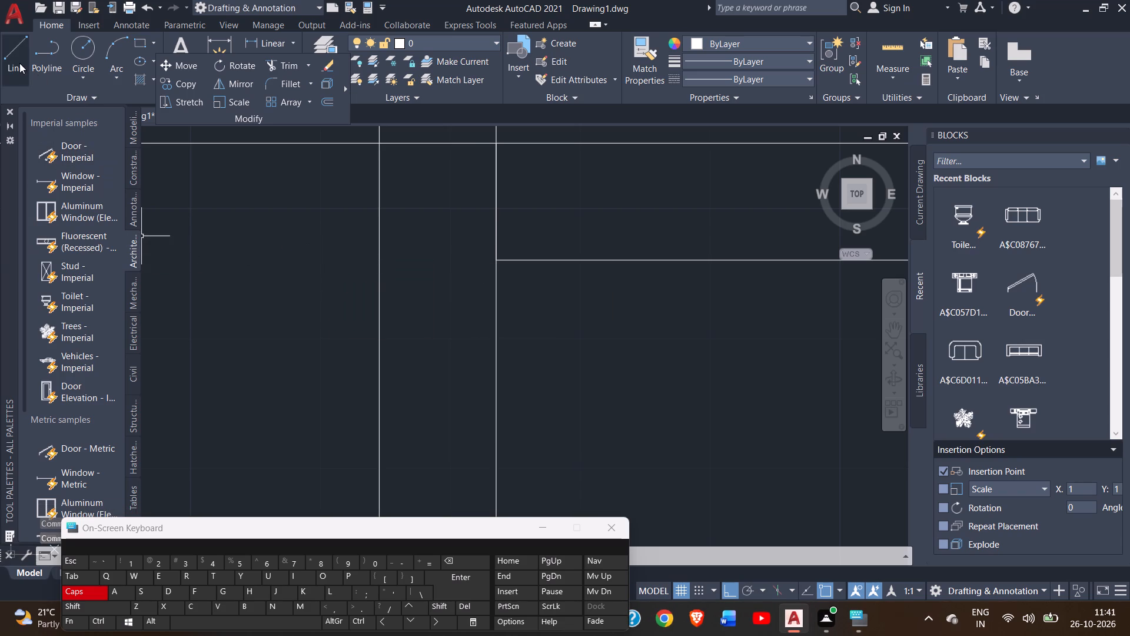
Draw lines from the cross wall's south corner west across the vertical wall and passage to the outer wall's inner face, and end the command.
{"action": "left_click", "coordinate": [18, 62]}
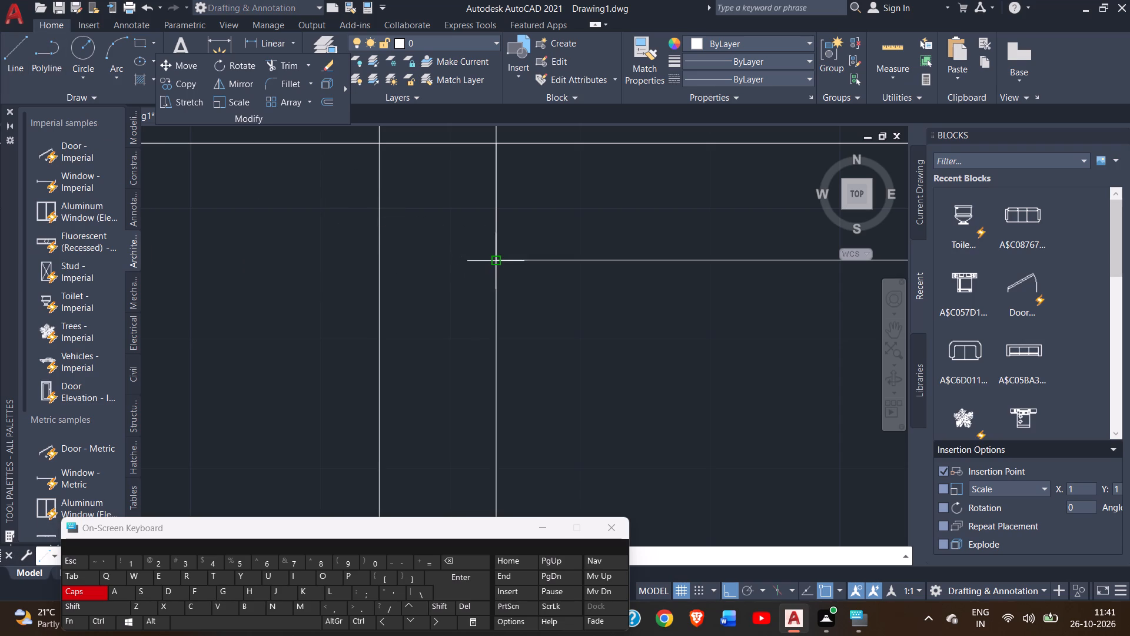
{"action": "left_click", "coordinate": [496, 261]}
{"action": "left_click", "coordinate": [375, 261]}
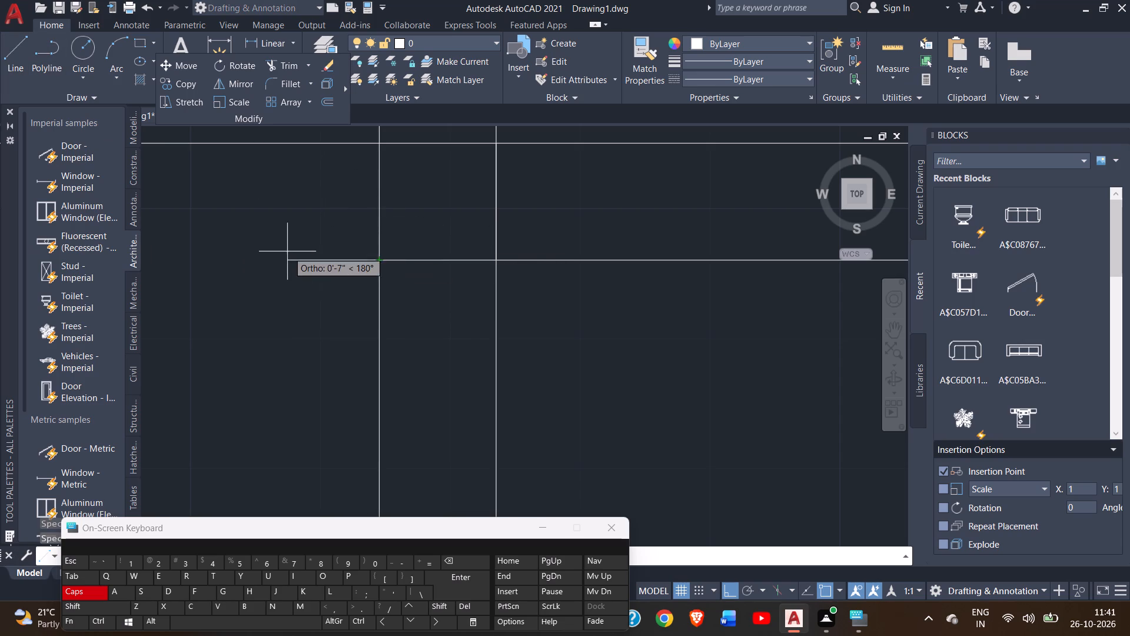
{"action": "scroll", "coordinate": [286, 251], "scroll_direction": "down", "scroll_amount": 3}
{"action": "left_click", "coordinate": [186, 254]}
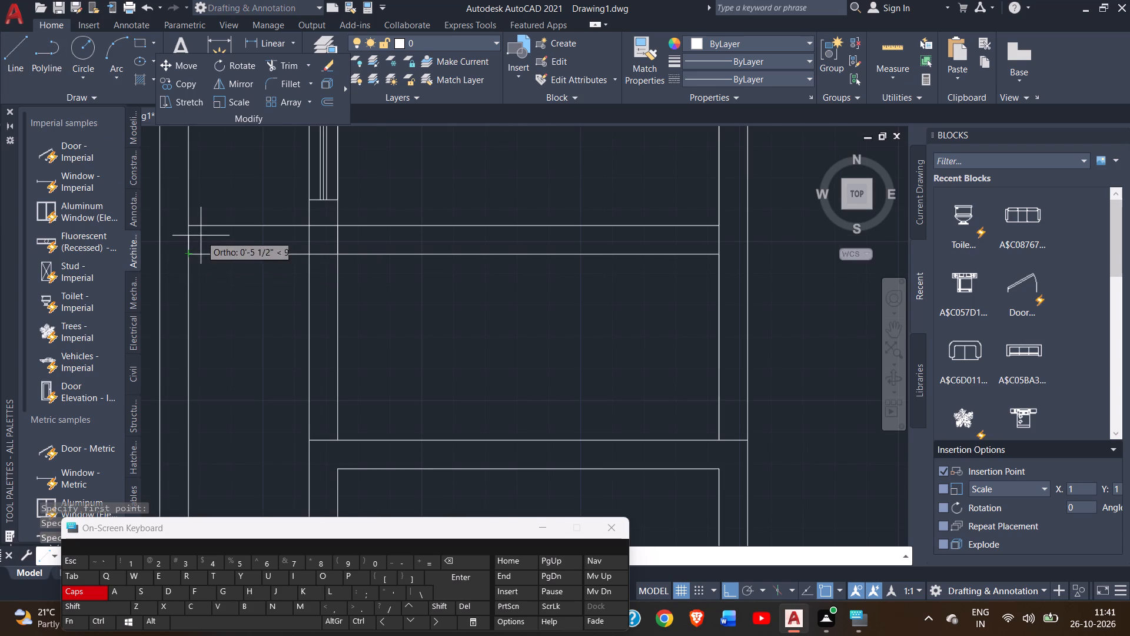
{"action": "right_click", "coordinate": [202, 235]}
{"action": "left_click", "coordinate": [238, 244]}
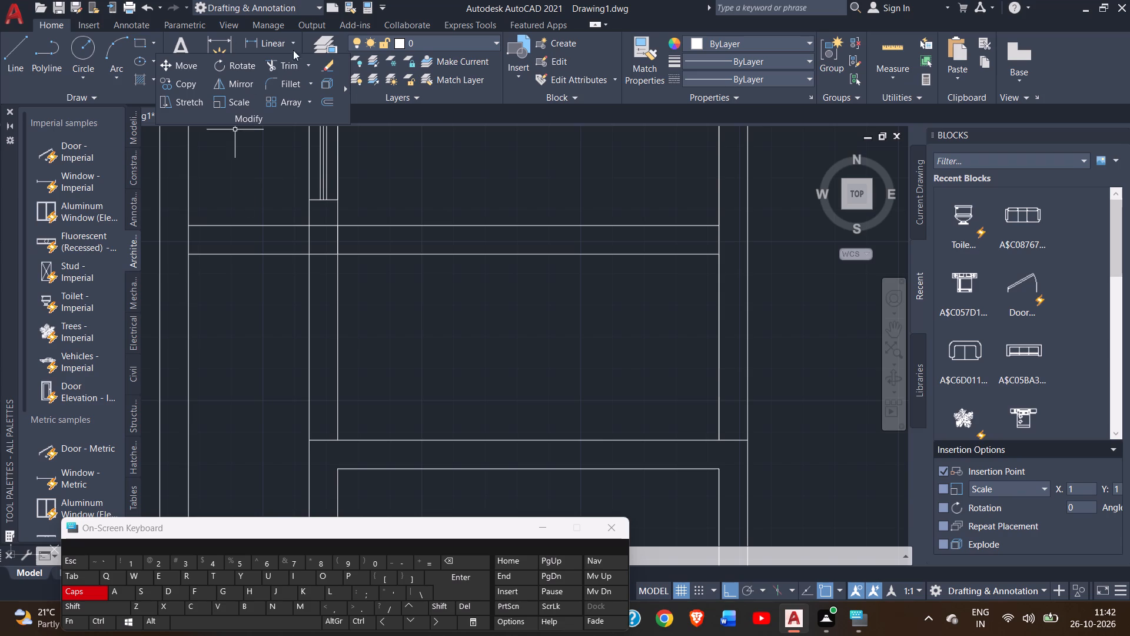
Trim the overlapping lines where the cross wall meets the outer wall's inner face and crosses the vertical wall below the window, opening both junctions.
{"action": "left_click", "coordinate": [280, 63]}
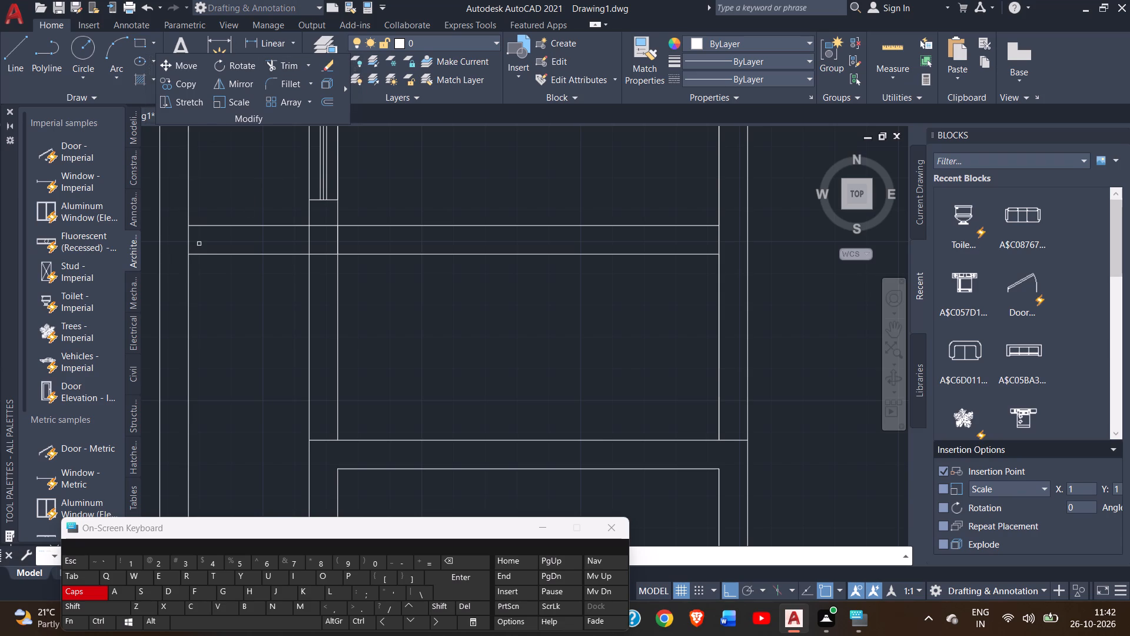
{"action": "left_click_drag", "start_coordinate": [200, 244], "coordinate": [185, 244]}
{"action": "left_click_drag", "start_coordinate": [276, 242], "coordinate": [293, 242]}
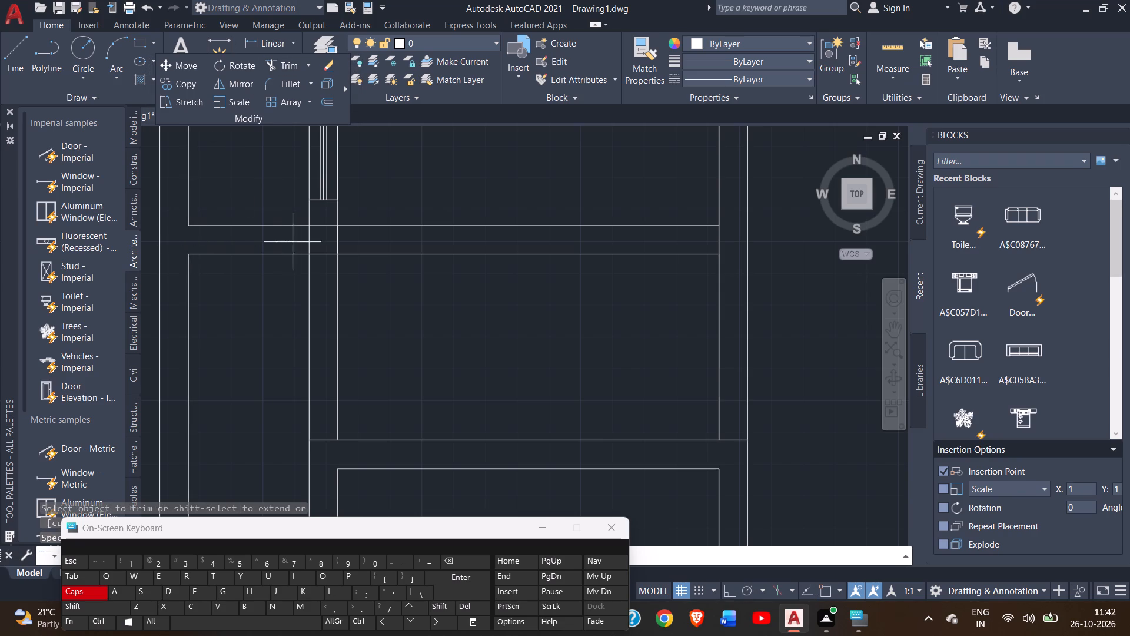
{"action": "left_click_drag", "start_coordinate": [293, 242], "coordinate": [354, 243]}
{"action": "left_click_drag", "start_coordinate": [327, 245], "coordinate": [323, 273]}
{"action": "left_click", "coordinate": [321, 225]}
{"action": "scroll", "coordinate": [318, 269], "scroll_direction": "down", "scroll_amount": 1}
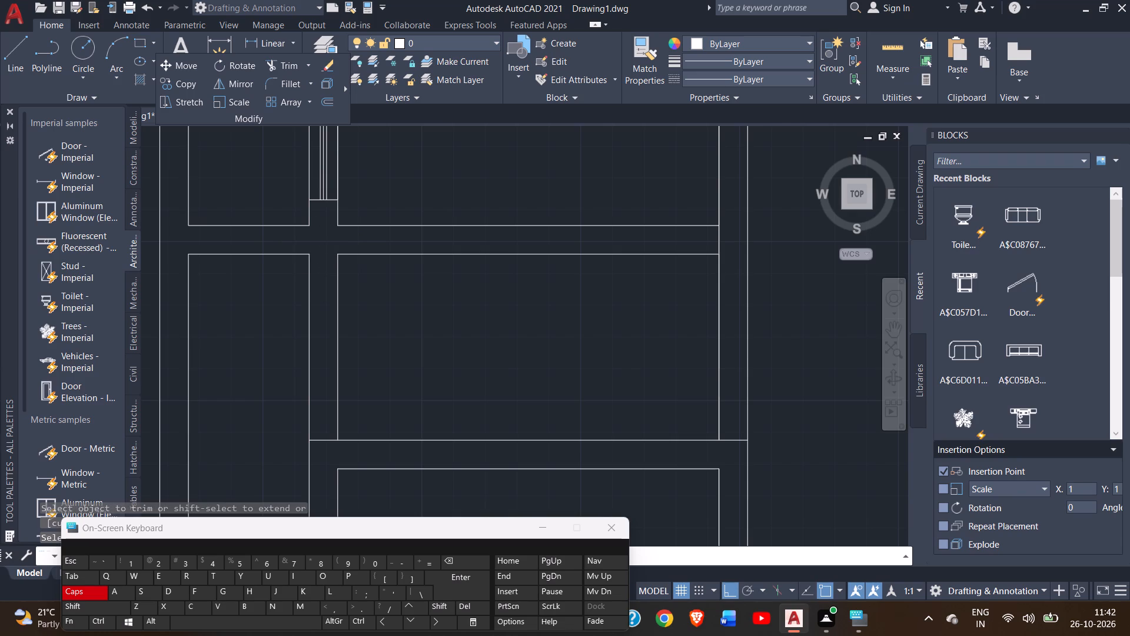
{"action": "right_click", "coordinate": [369, 194]}
{"action": "right_click", "coordinate": [369, 194]}
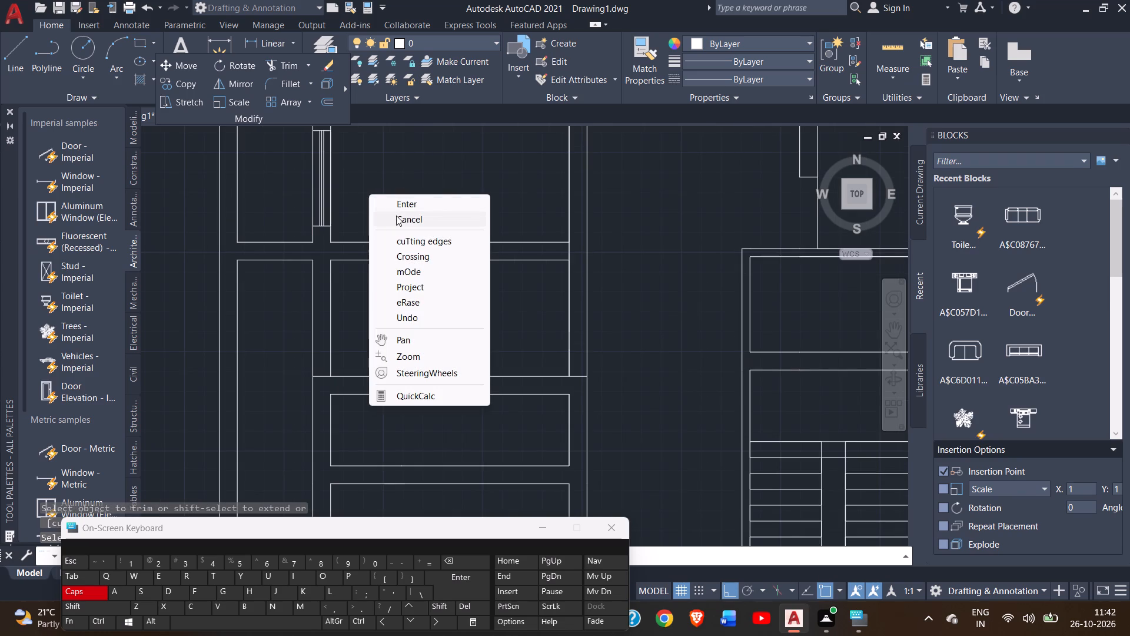
{"action": "left_click", "coordinate": [396, 216]}
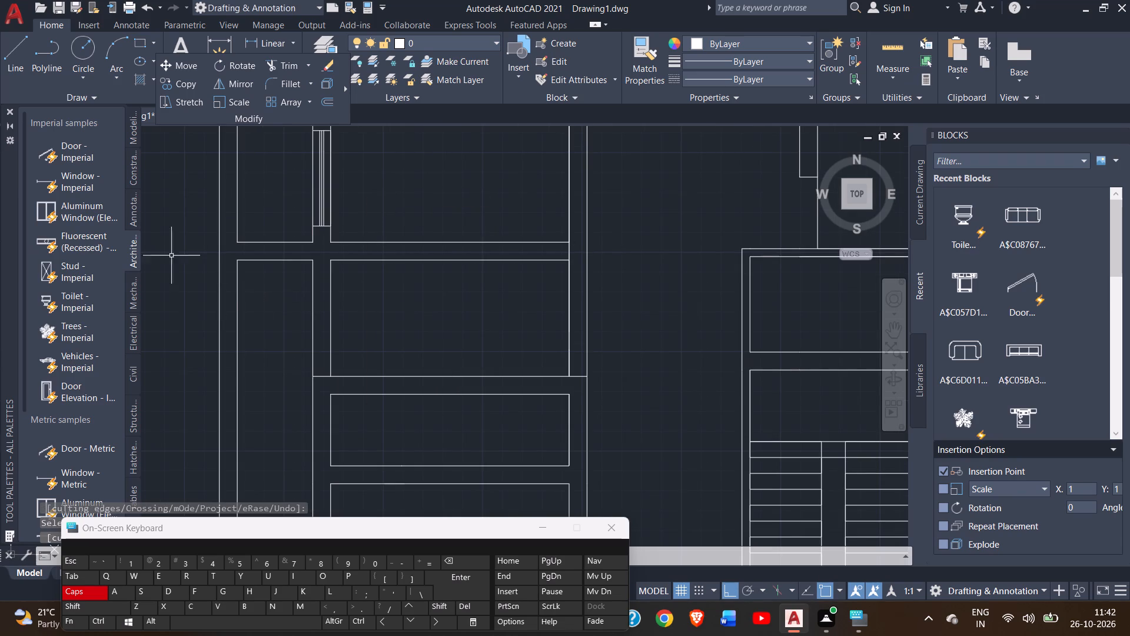
Examine the trimmed cross wall junctions and the surrounding rooms of the floor plan.
{"action": "scroll", "coordinate": [228, 236], "scroll_direction": "down", "scroll_amount": 2}
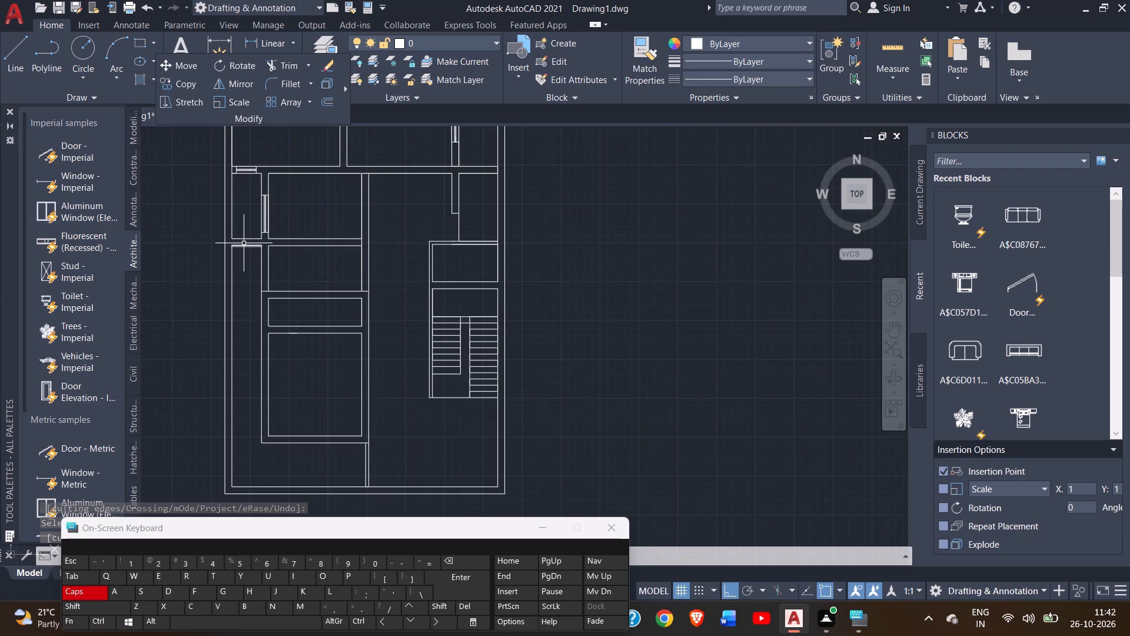
{"action": "scroll", "coordinate": [244, 243], "scroll_direction": "up", "scroll_amount": 2}
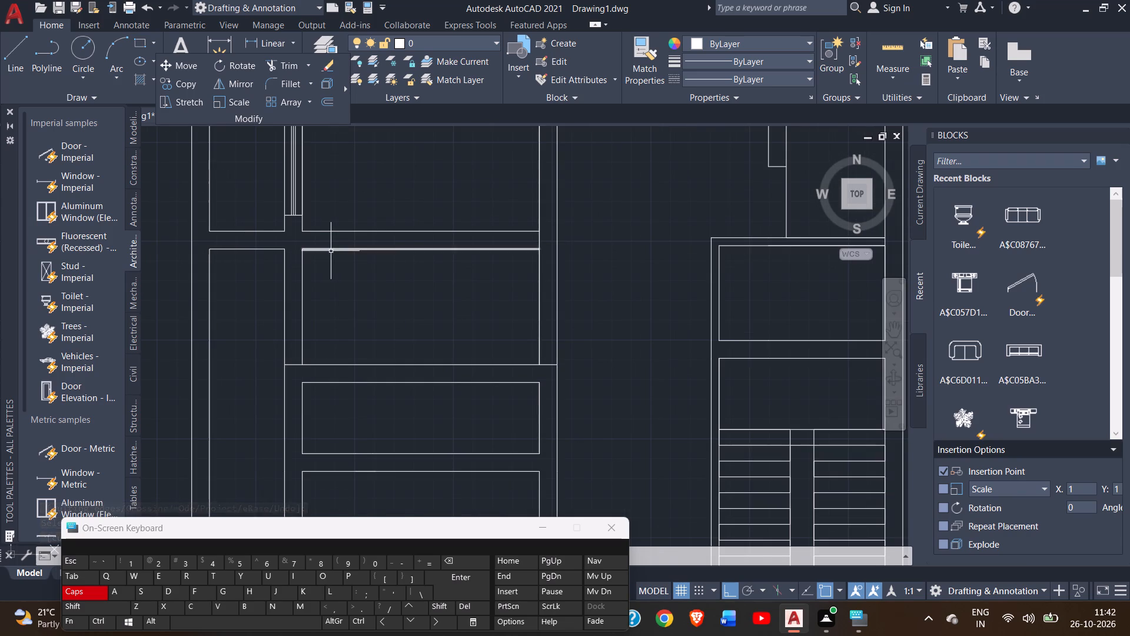
{"action": "scroll", "coordinate": [326, 251], "scroll_direction": "up", "scroll_amount": 2}
{"action": "scroll", "coordinate": [321, 256], "scroll_direction": "down", "scroll_amount": 3}
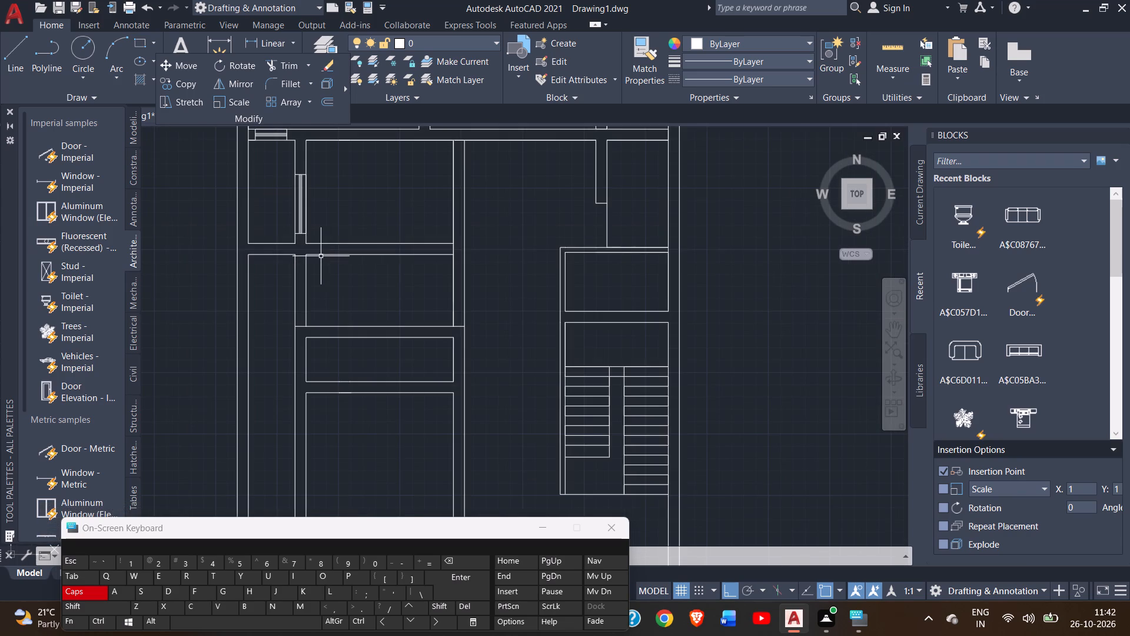
{"action": "scroll", "coordinate": [320, 254], "scroll_direction": "down", "scroll_amount": 2}
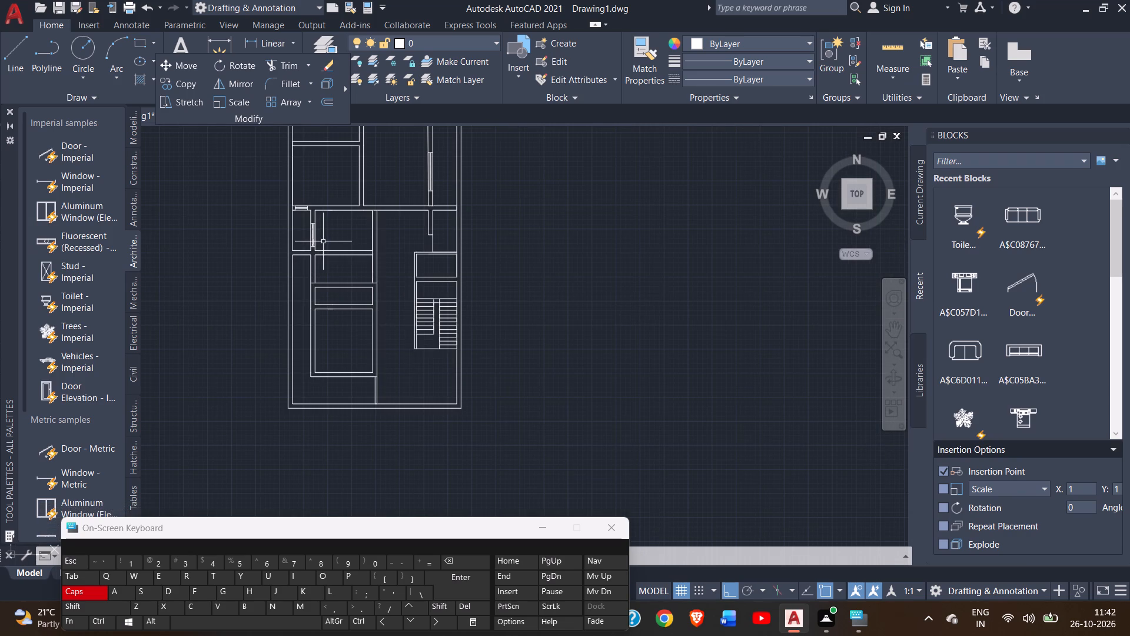
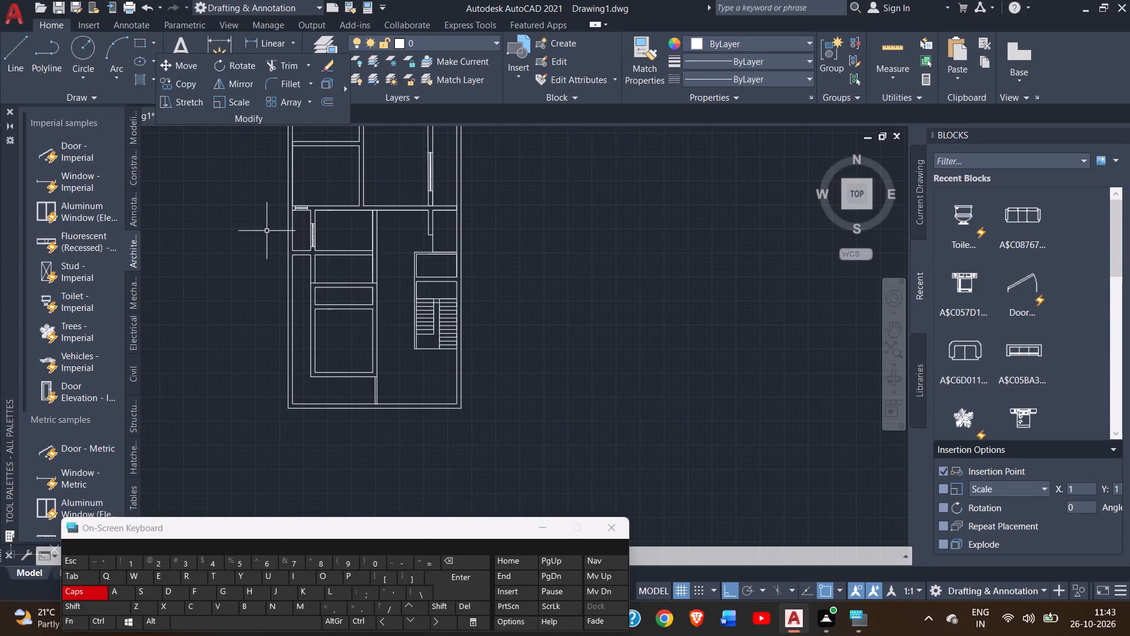
Examine the whole floor plan, then inspect the wall junctions and window openings around the small room by the north wall.
{"action": "scroll", "coordinate": [267, 226], "scroll_direction": "down", "scroll_amount": 3}
{"action": "scroll", "coordinate": [314, 211], "scroll_direction": "up", "scroll_amount": 1}
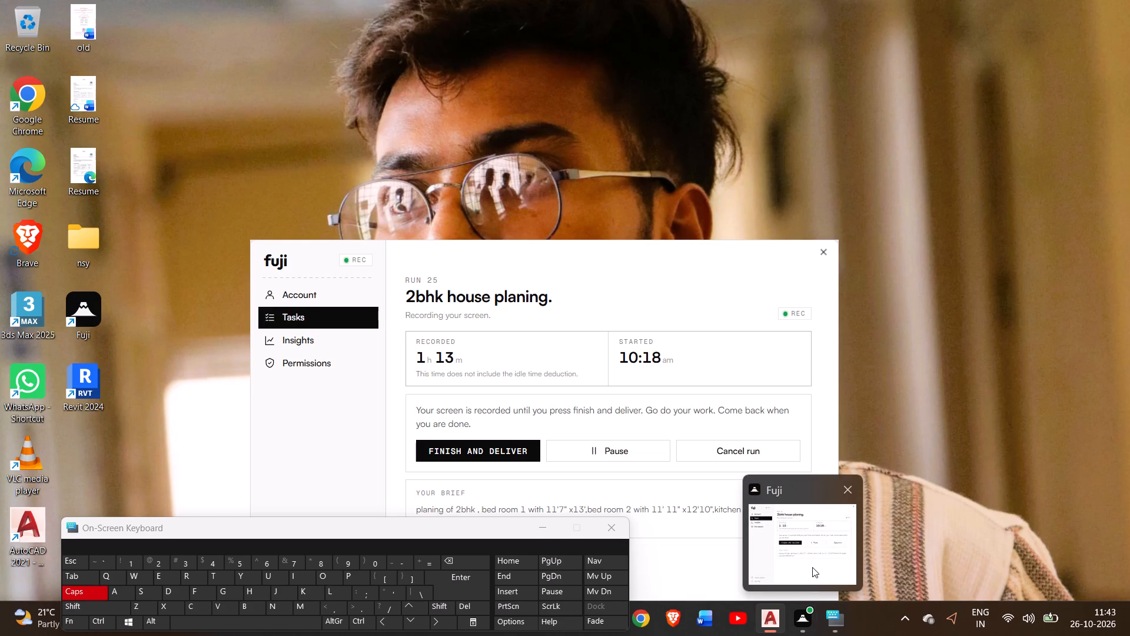
{"action": "middle_click_drag", "start_coordinate": [520, 304], "coordinate": [607, 385]}
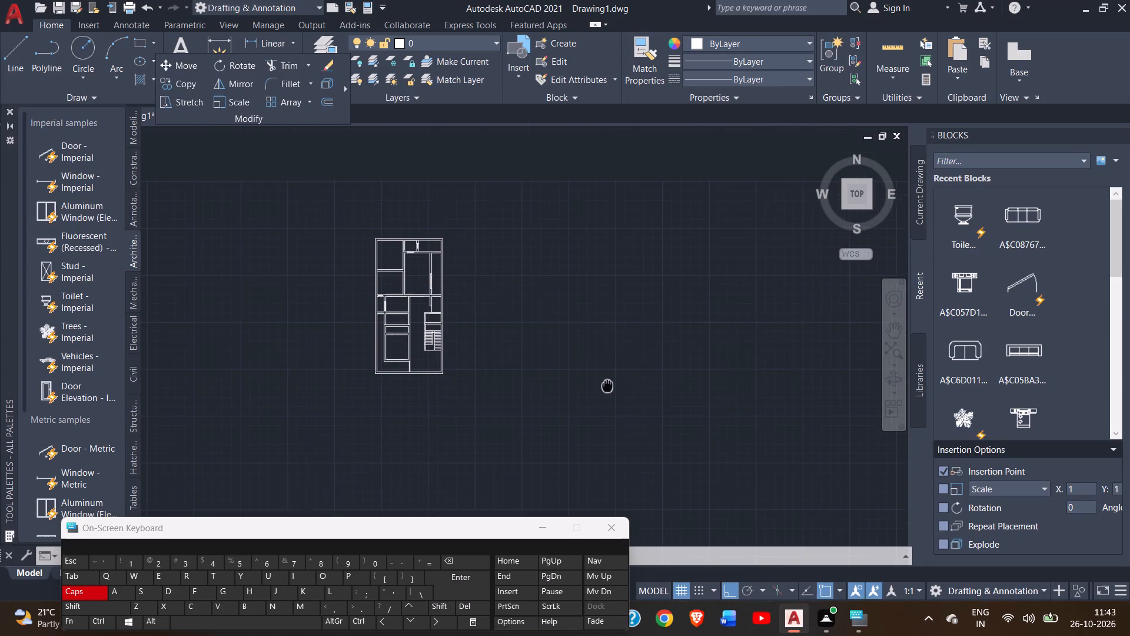
{"action": "middle_click_drag", "start_coordinate": [607, 385], "coordinate": [607, 385]}
{"action": "scroll", "coordinate": [389, 277], "scroll_direction": "up", "scroll_amount": 3}
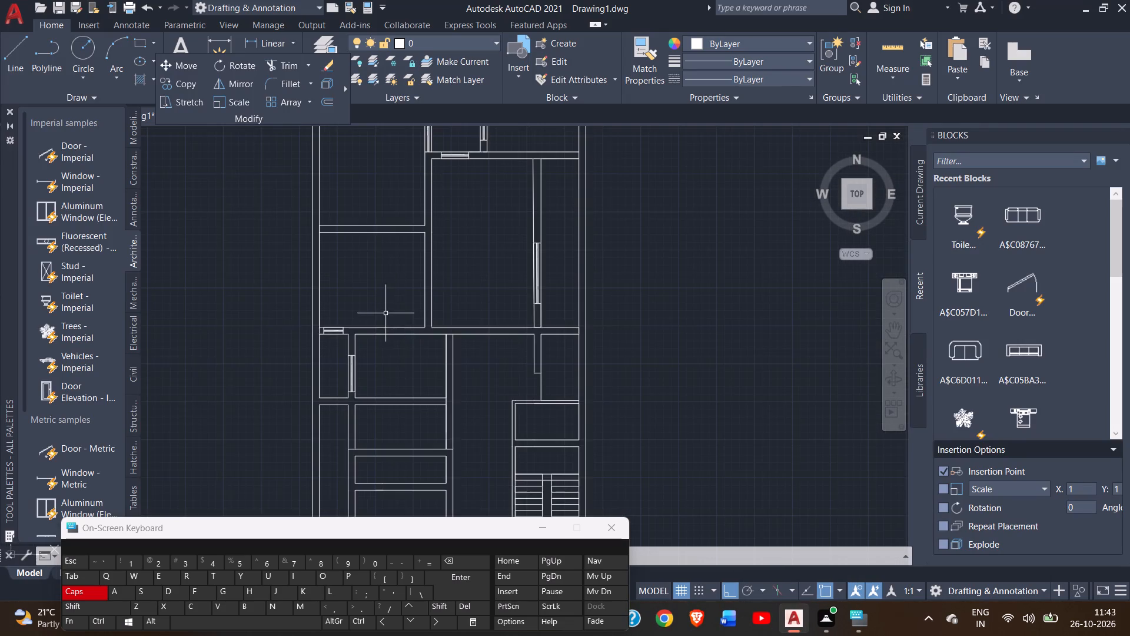
{"action": "scroll", "coordinate": [385, 313], "scroll_direction": "down", "scroll_amount": 2}
{"action": "middle_click_drag", "start_coordinate": [424, 303], "coordinate": [458, 343]}
{"action": "scroll", "coordinate": [450, 291], "scroll_direction": "up", "scroll_amount": 3}
{"action": "scroll", "coordinate": [379, 284], "scroll_direction": "up", "scroll_amount": 2}
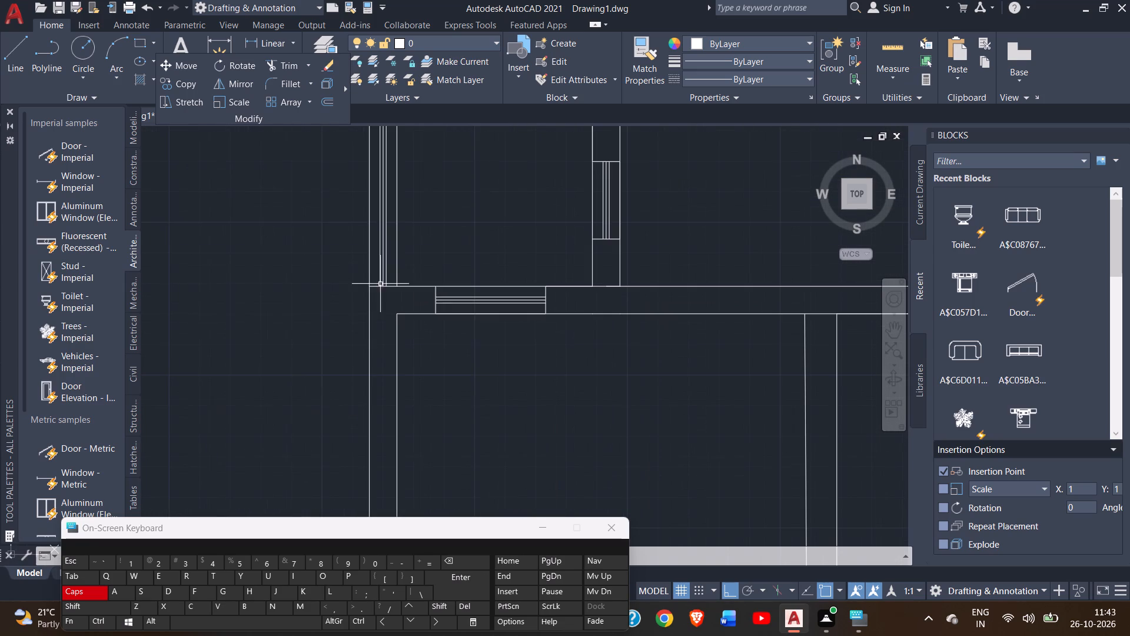
{"action": "scroll", "coordinate": [384, 283], "scroll_direction": "up", "scroll_amount": 1}
{"action": "scroll", "coordinate": [384, 281], "scroll_direction": "down", "scroll_amount": 2}
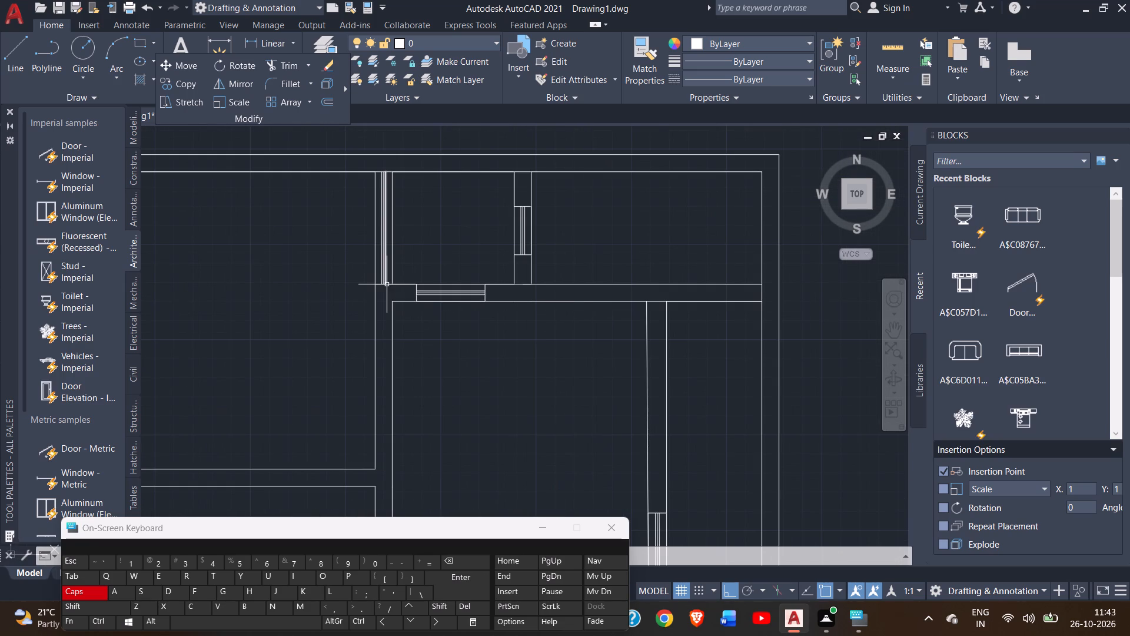
{"action": "scroll", "coordinate": [387, 284], "scroll_direction": "down", "scroll_amount": 1}
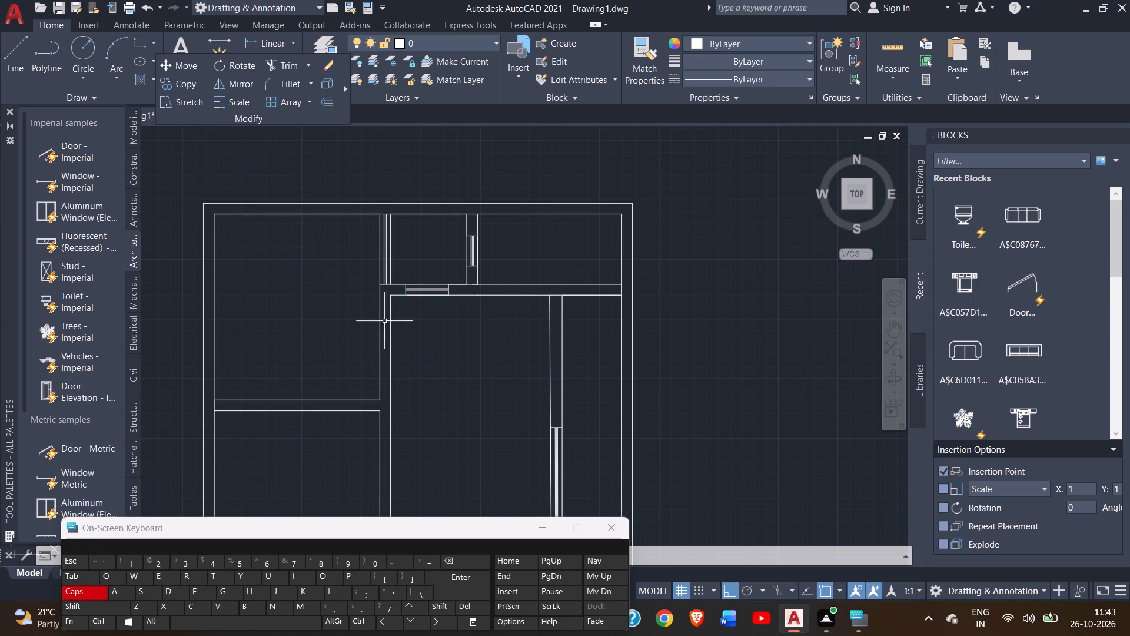
{"action": "middle_click_drag", "start_coordinate": [332, 340], "coordinate": [384, 302]}
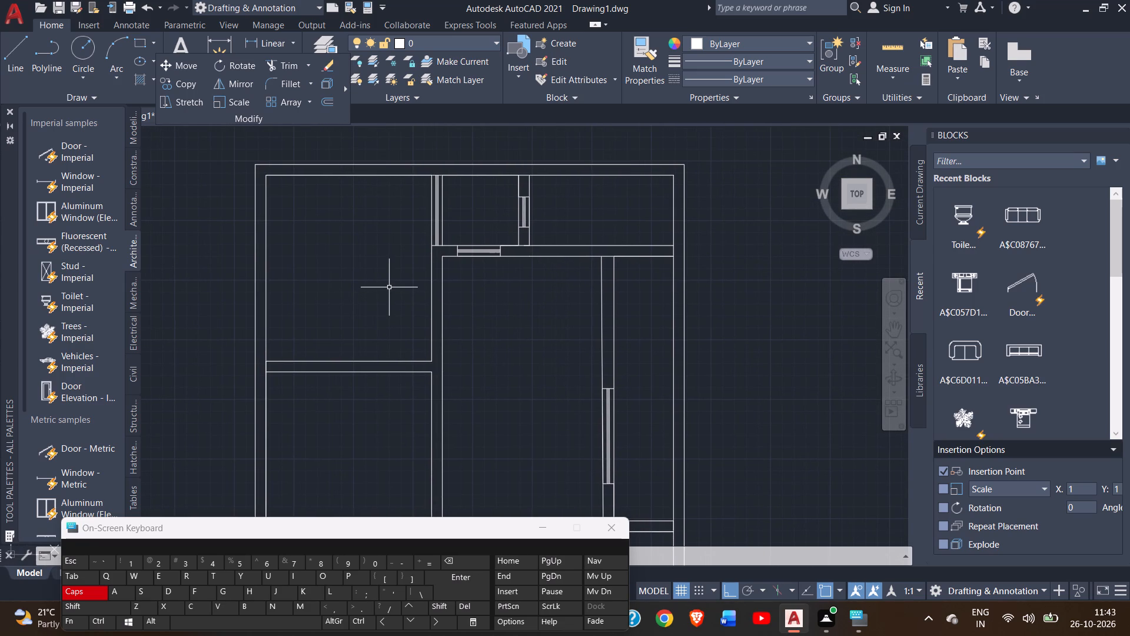
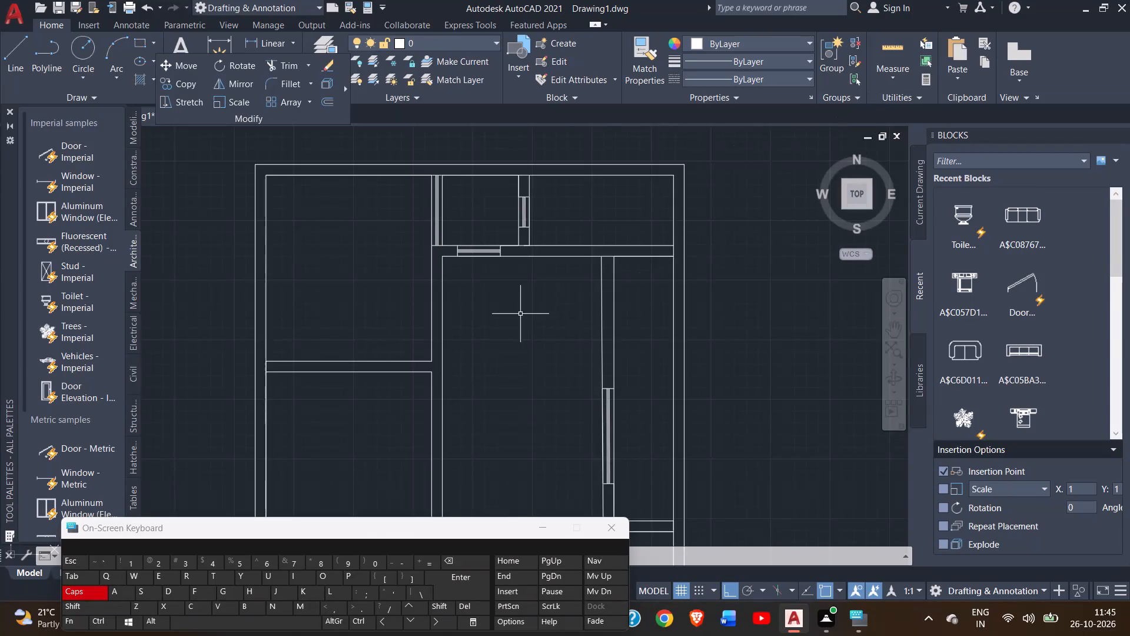
Draw a short line extending the upper face of the partition between the two west rooms across the adjoining vertical wall's thickness.
{"action": "scroll", "coordinate": [520, 314], "scroll_direction": "down", "scroll_amount": 2}
{"action": "middle_click_drag", "start_coordinate": [629, 352], "coordinate": [646, 309]}
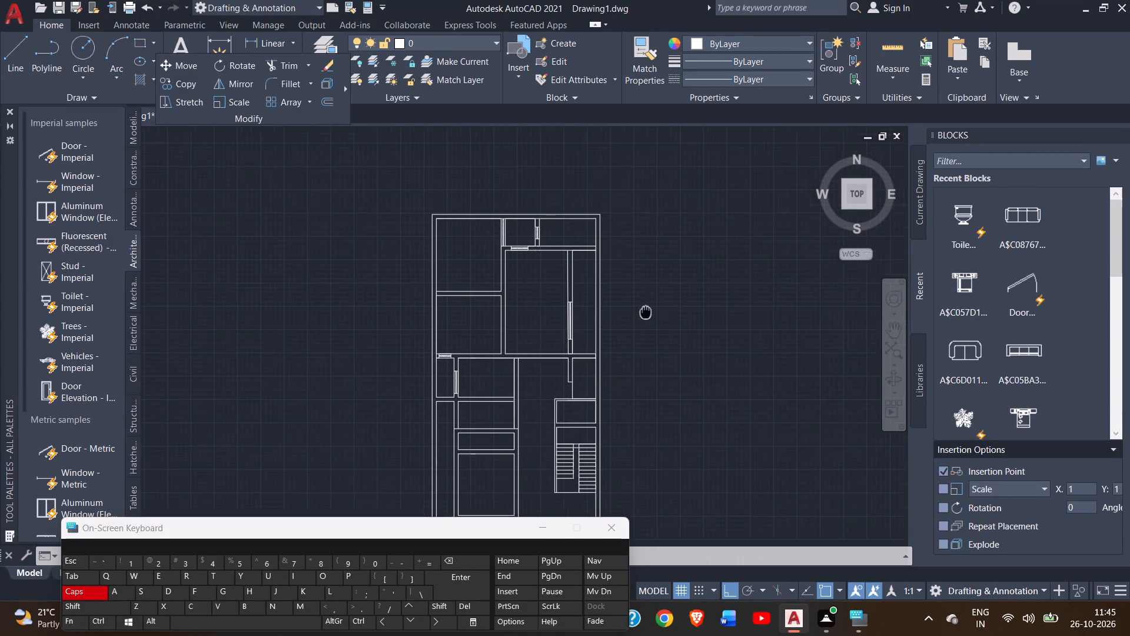
{"action": "middle_click_drag", "start_coordinate": [646, 309], "coordinate": [650, 302]}
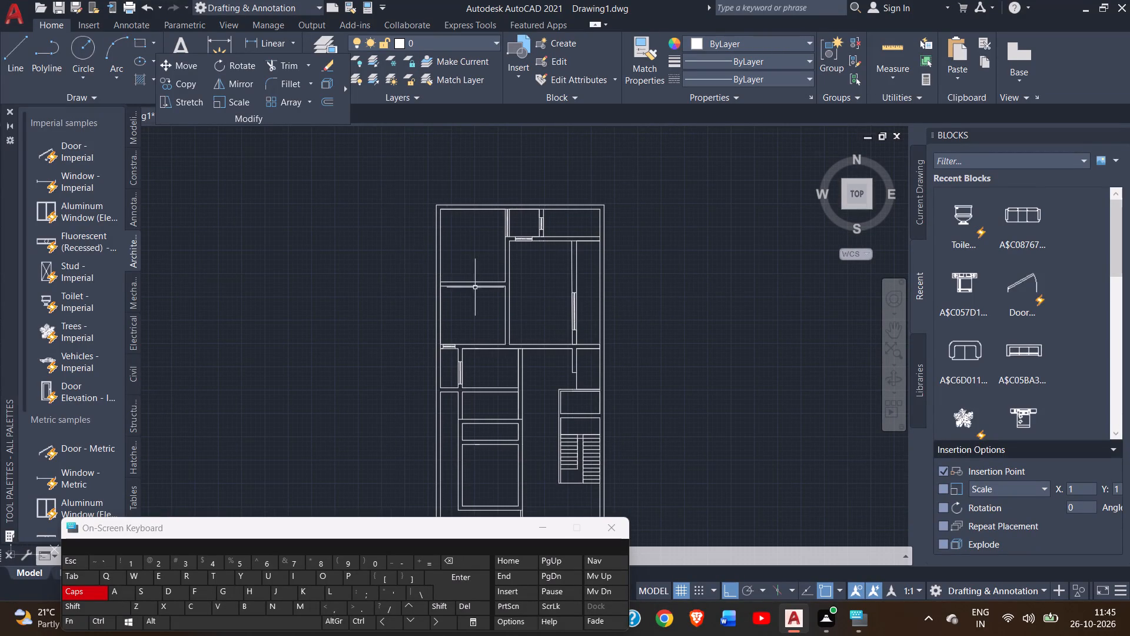
{"action": "scroll", "coordinate": [494, 280], "scroll_direction": "up", "scroll_amount": 3}
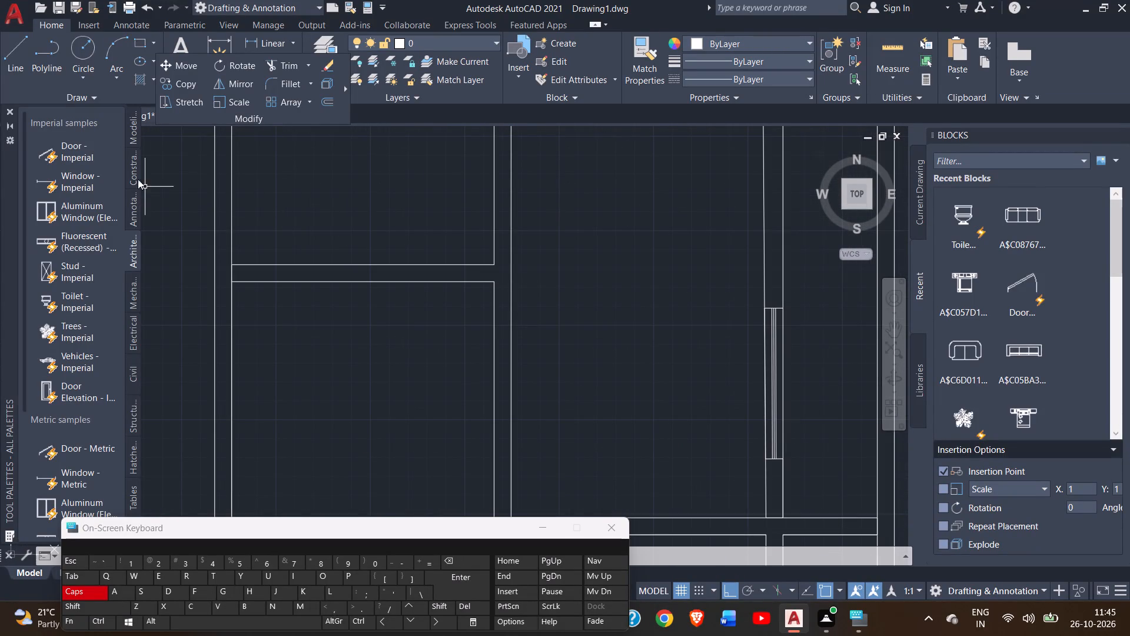
{"action": "left_click", "coordinate": [15, 68]}
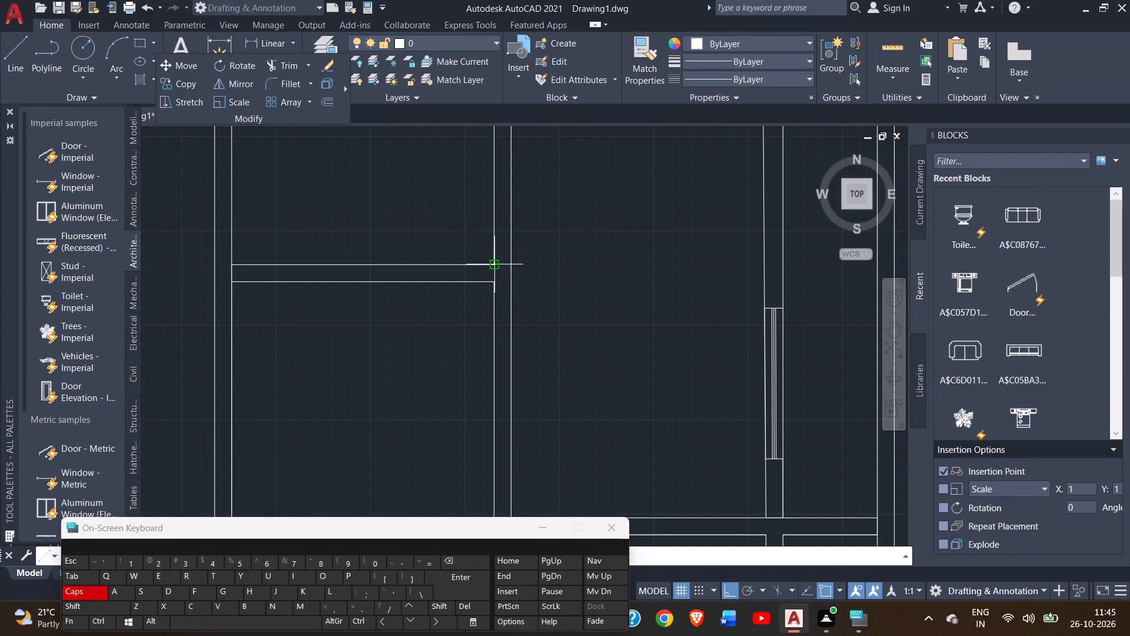
{"action": "left_click", "coordinate": [498, 265]}
{"action": "left_click", "coordinate": [515, 264]}
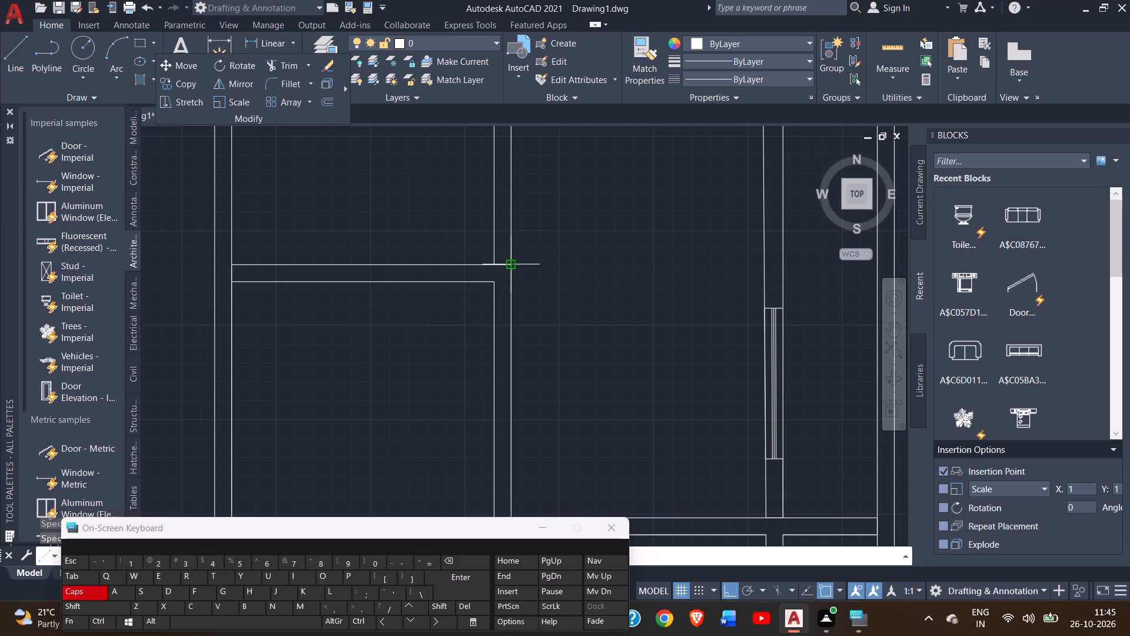
{"action": "right_click", "coordinate": [514, 262]}
{"action": "left_click", "coordinate": [531, 271]}
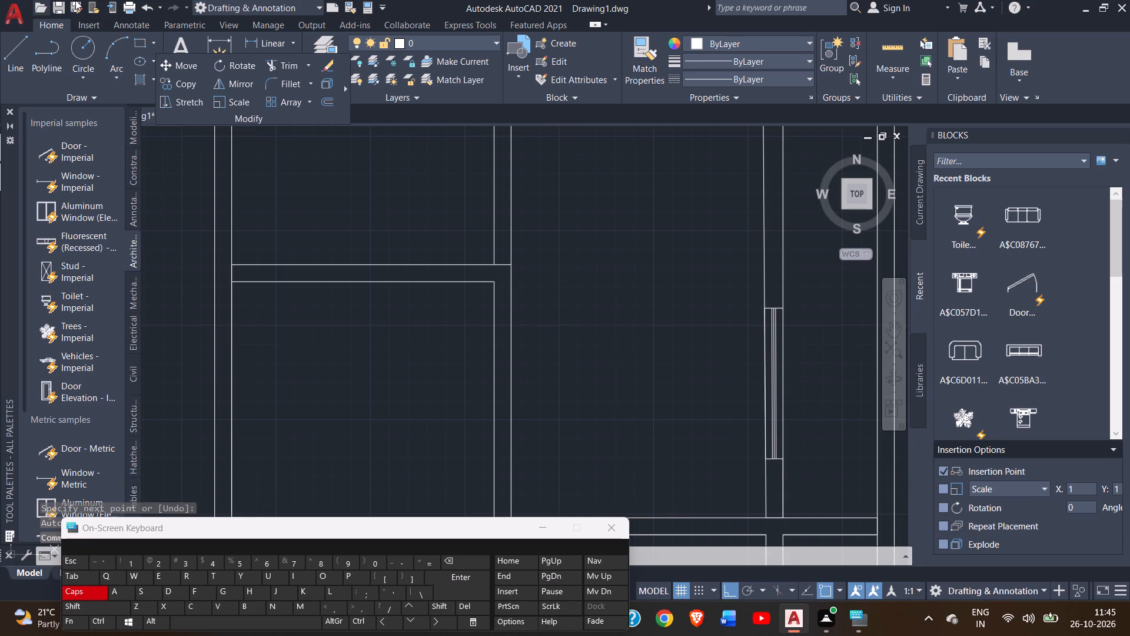
Draw a matching line extending that partition's lower face from the inner corner to the far face of the vertical wall.
{"action": "left_click", "coordinate": [27, 77]}
{"action": "scroll", "coordinate": [479, 271], "scroll_direction": "up", "scroll_amount": 2}
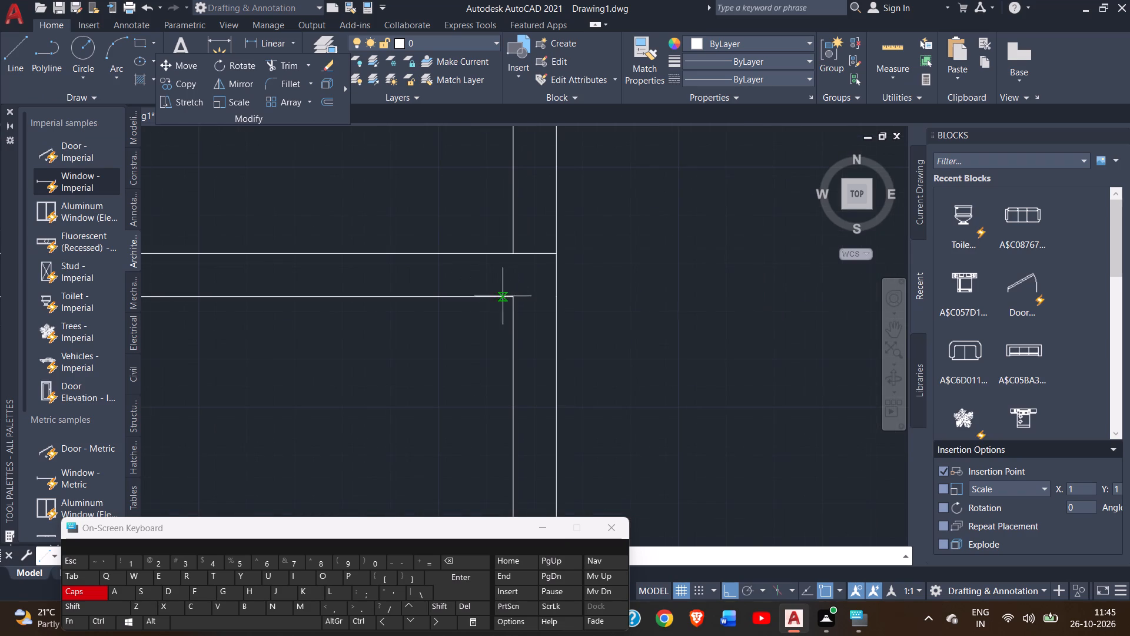
{"action": "left_click", "coordinate": [511, 294]}
{"action": "left_click", "coordinate": [559, 297]}
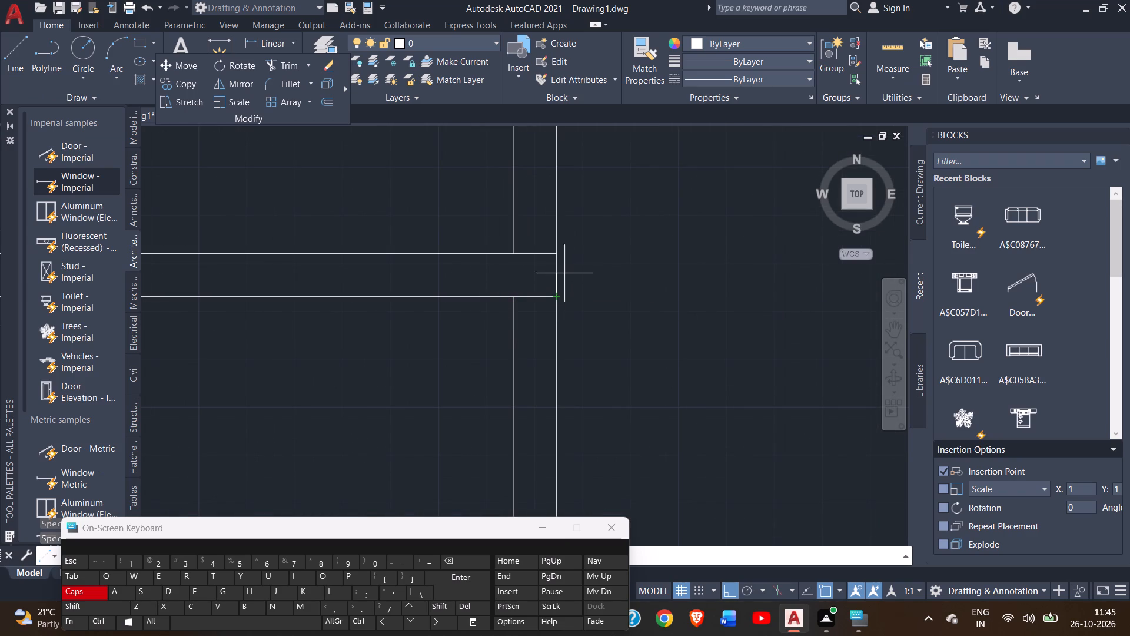
{"action": "right_click", "coordinate": [566, 272]}
{"action": "left_click", "coordinate": [598, 283]}
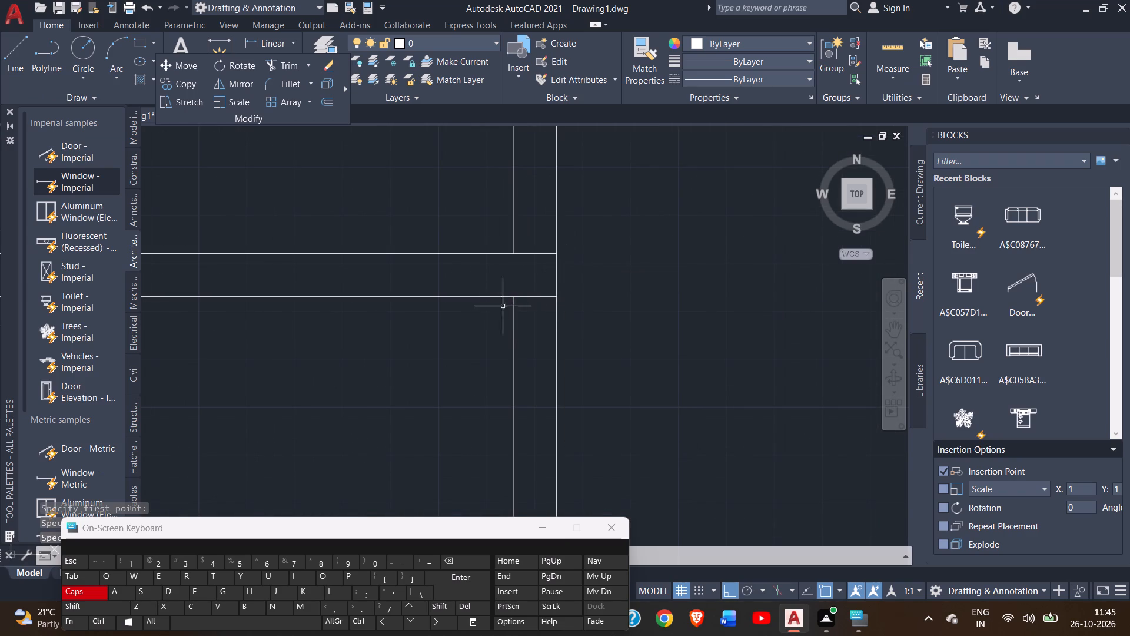
{"action": "scroll", "coordinate": [501, 306], "scroll_direction": "down", "scroll_amount": 3}
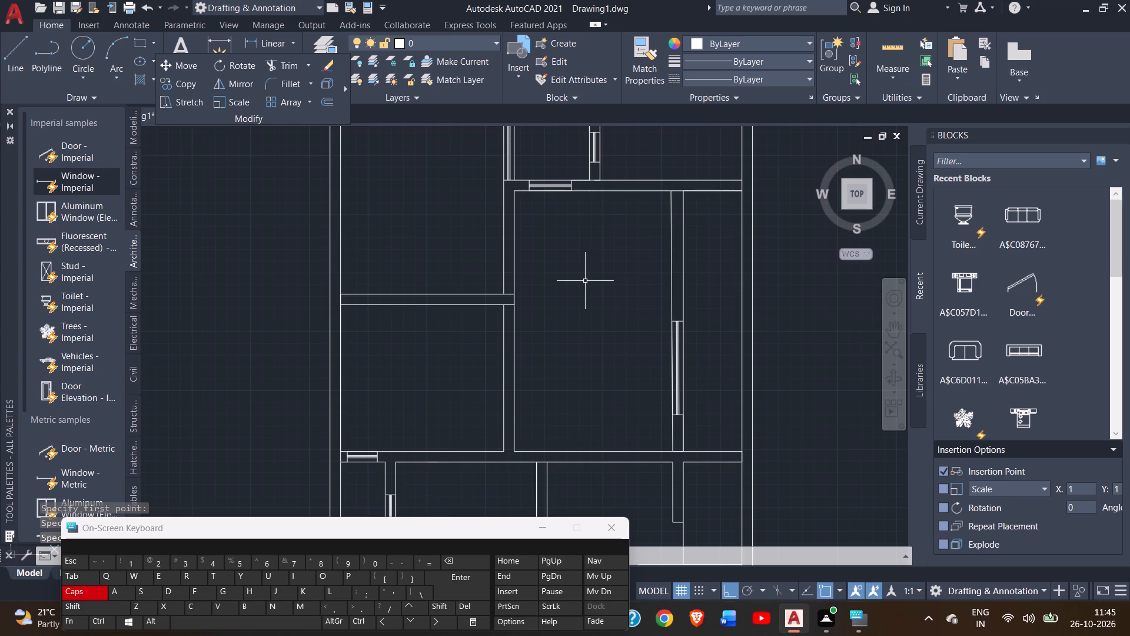
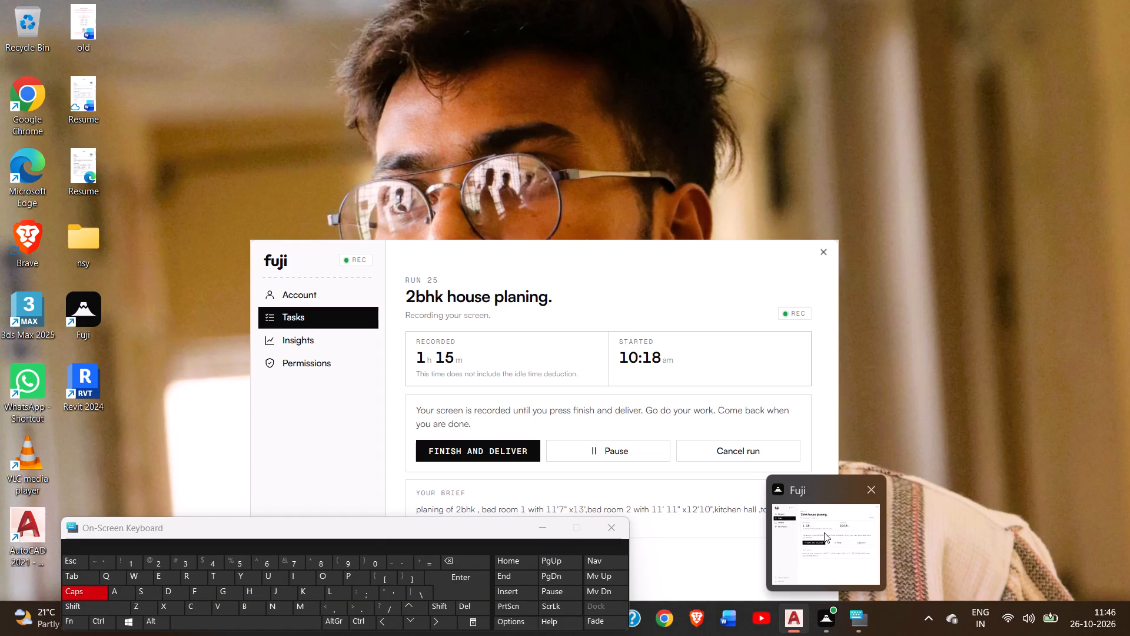
Draw a diagonal line across the narrow room beside the west wall, from its upper west corner to its lower east corner.
{"action": "scroll", "coordinate": [557, 329], "scroll_direction": "down", "scroll_amount": 1}
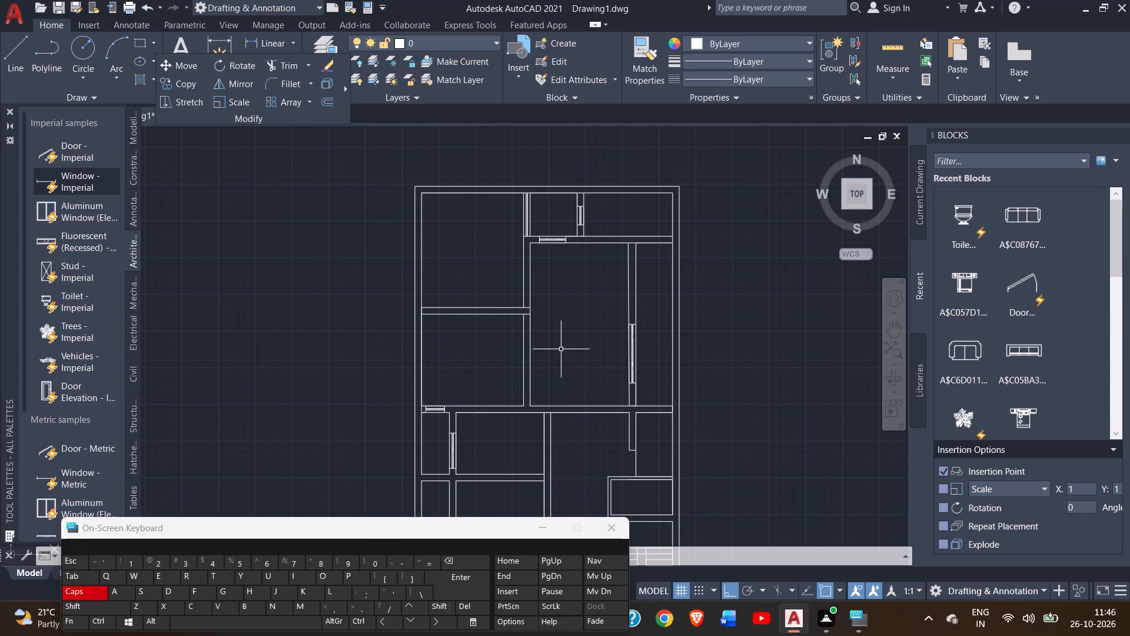
{"action": "scroll", "coordinate": [544, 346], "scroll_direction": "down", "scroll_amount": 1}
{"action": "middle_click_drag", "start_coordinate": [544, 349], "coordinate": [564, 306]}
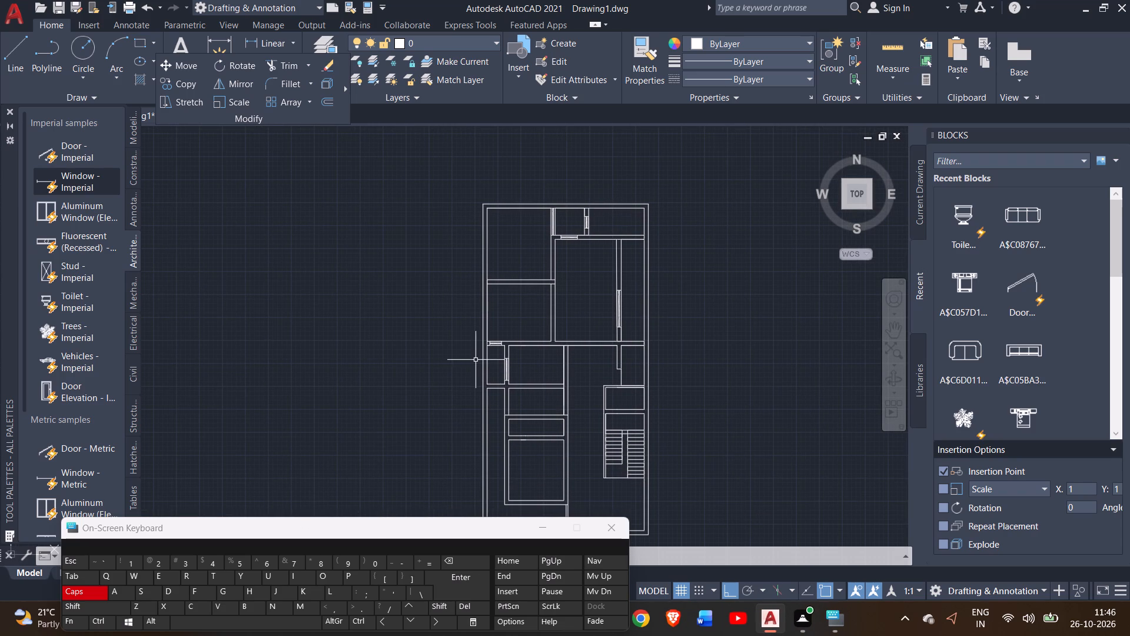
{"action": "scroll", "coordinate": [476, 359], "scroll_direction": "up", "scroll_amount": 3}
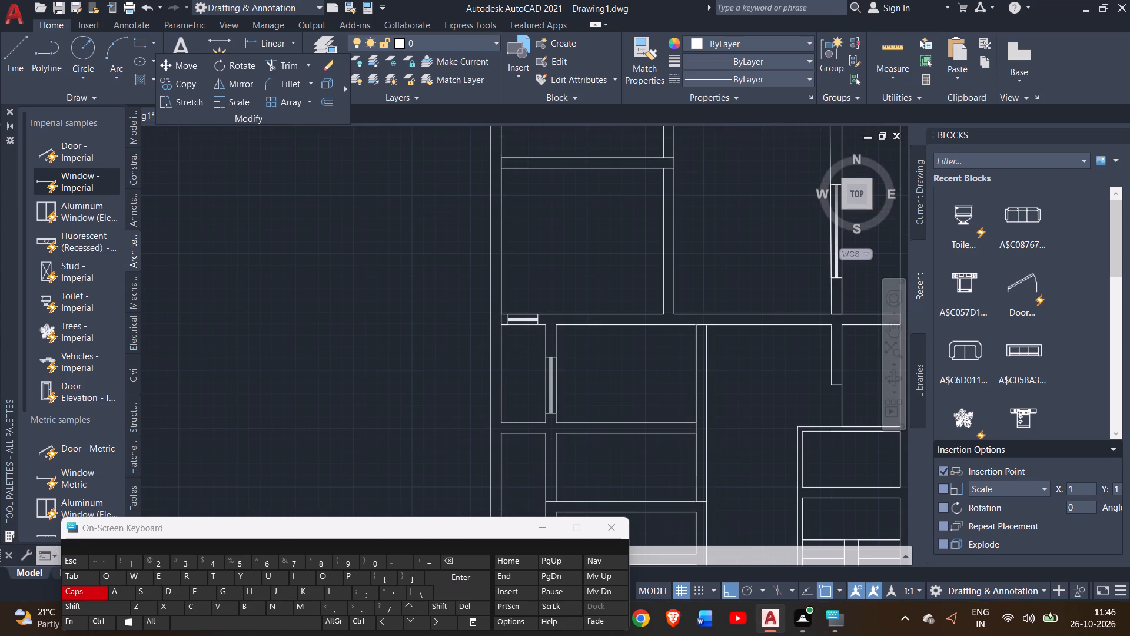
{"action": "left_click", "coordinate": [14, 61]}
{"action": "left_click", "coordinate": [496, 306]}
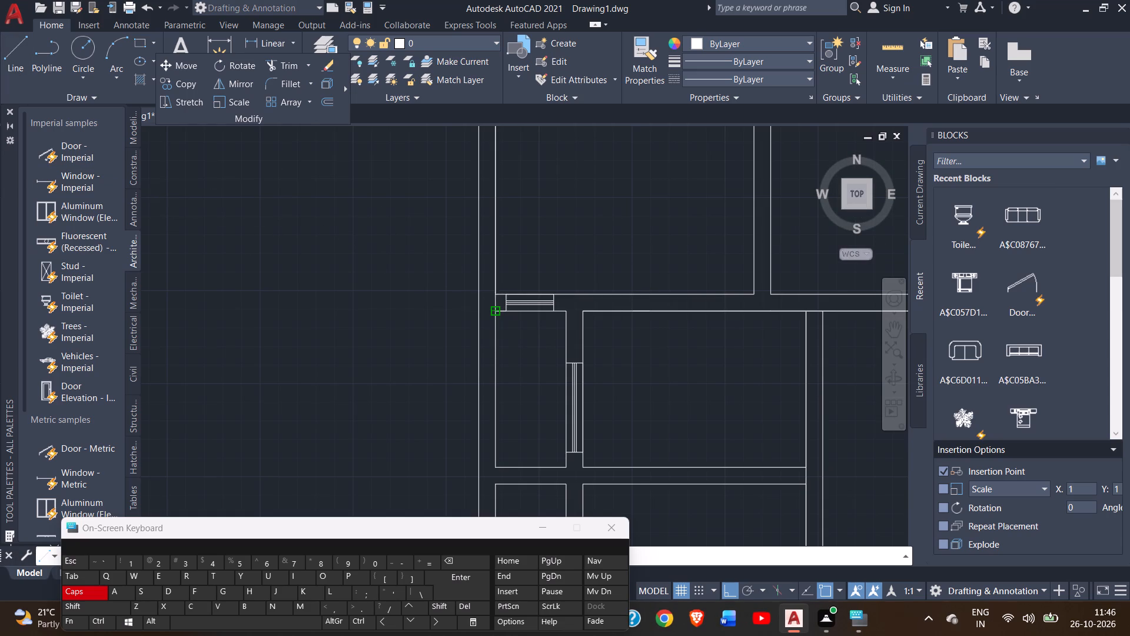
{"action": "left_click", "coordinate": [566, 470]}
{"action": "right_click", "coordinate": [551, 360]}
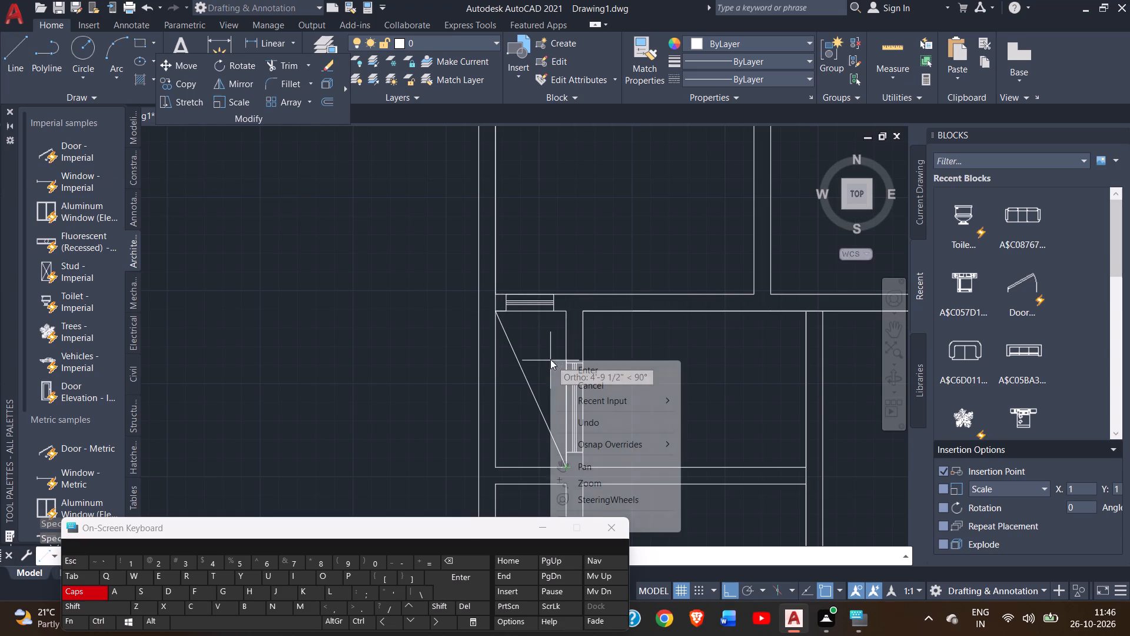
{"action": "left_click", "coordinate": [572, 368]}
Draw the opposite diagonal across that narrow west room, from its upper east corner to its lower west corner.
{"action": "left_click", "coordinate": [23, 68]}
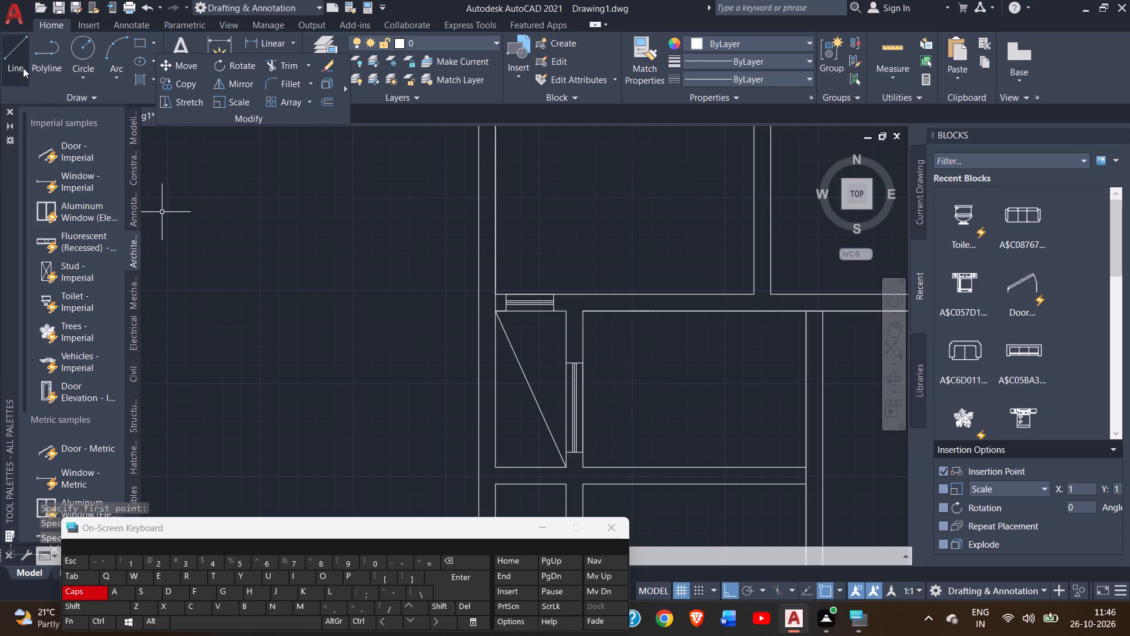
{"action": "left_click", "coordinate": [564, 311]}
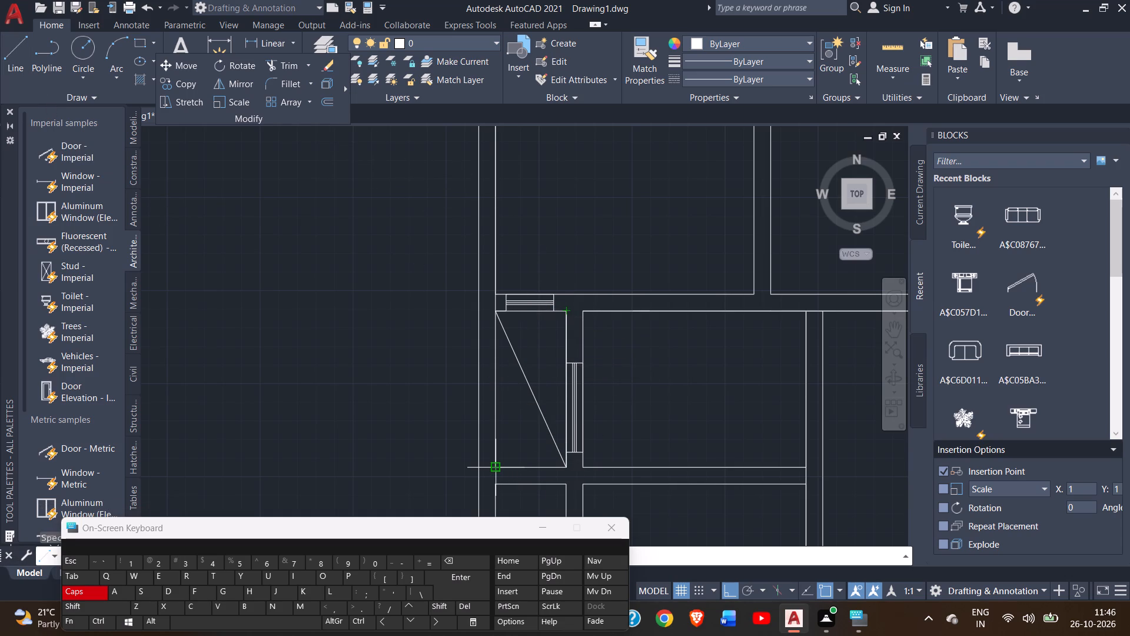
{"action": "left_click", "coordinate": [497, 467]}
{"action": "right_click", "coordinate": [406, 283]}
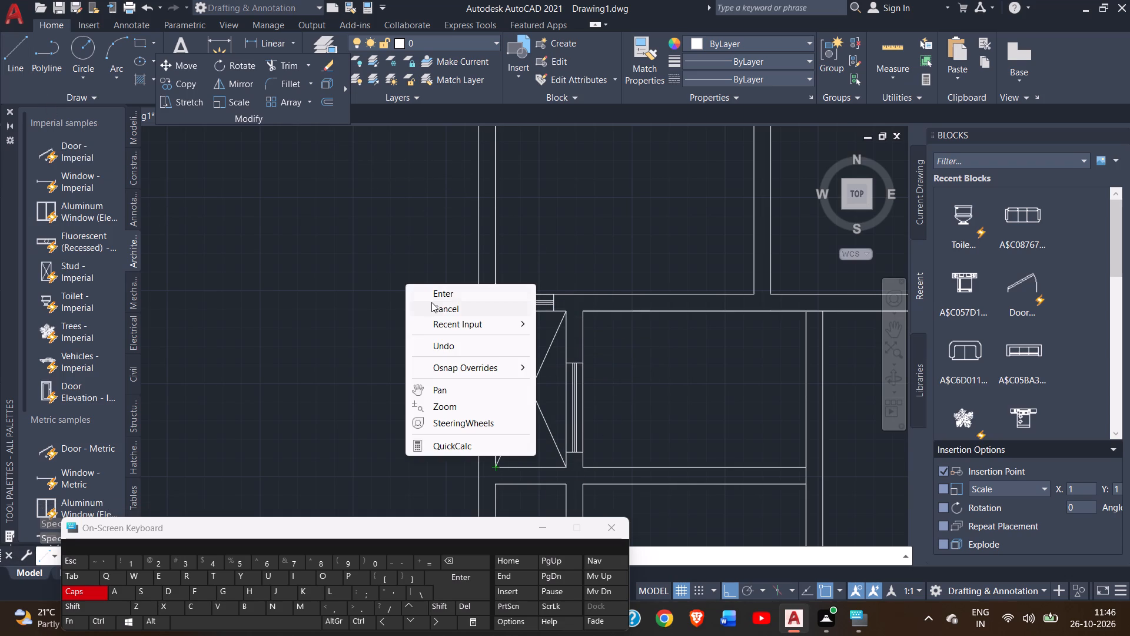
{"action": "left_click", "coordinate": [440, 307]}
Draw connected lines carrying both faces of the horizontal partition below the crossed room across the narrow strip to the west outer wall.
{"action": "scroll", "coordinate": [440, 307], "scroll_direction": "down", "scroll_amount": 3}
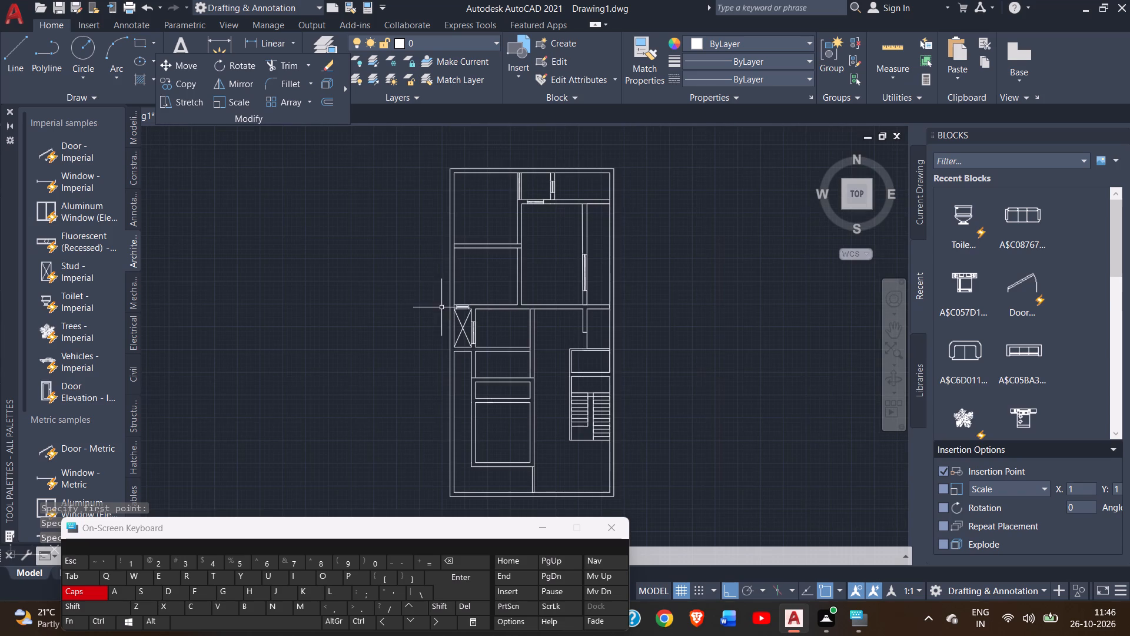
{"action": "scroll", "coordinate": [444, 309], "scroll_direction": "up", "scroll_amount": 1}
{"action": "middle_click_drag", "start_coordinate": [522, 340], "coordinate": [559, 193]}
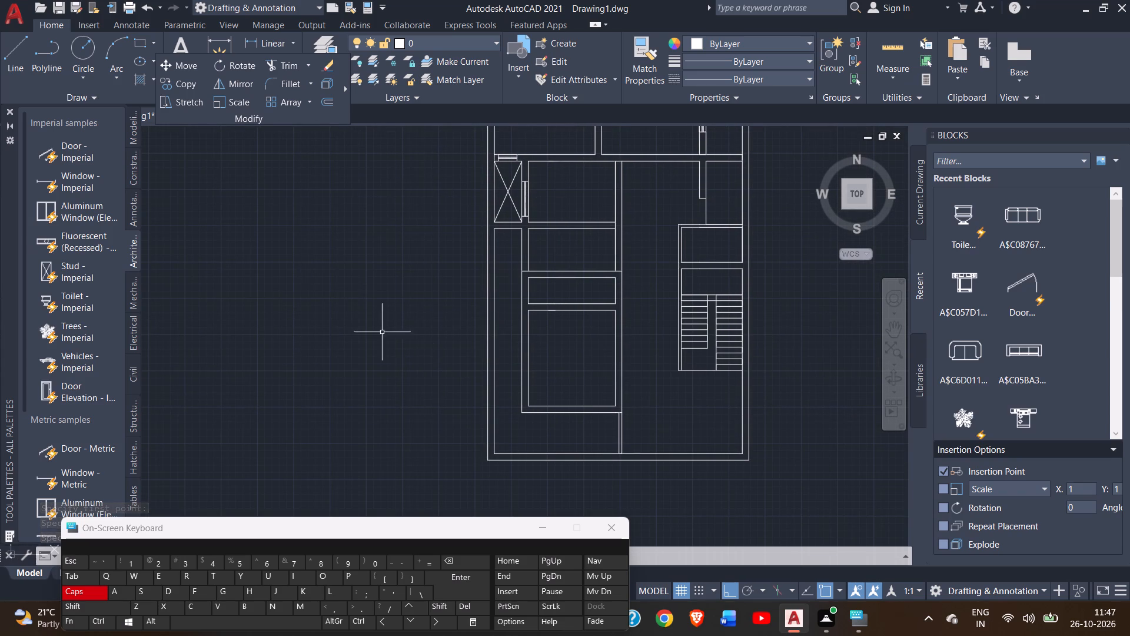
{"action": "left_click", "coordinate": [16, 59]}
{"action": "scroll", "coordinate": [487, 269], "scroll_direction": "up", "scroll_amount": 2}
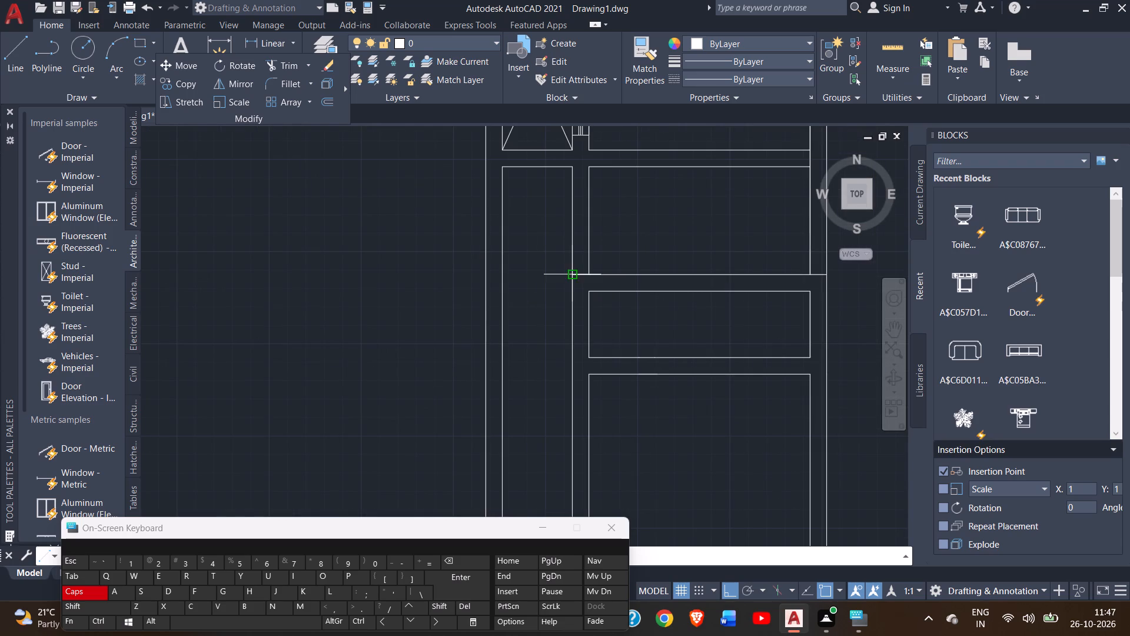
{"action": "left_click", "coordinate": [576, 276]}
{"action": "left_click", "coordinate": [501, 271]}
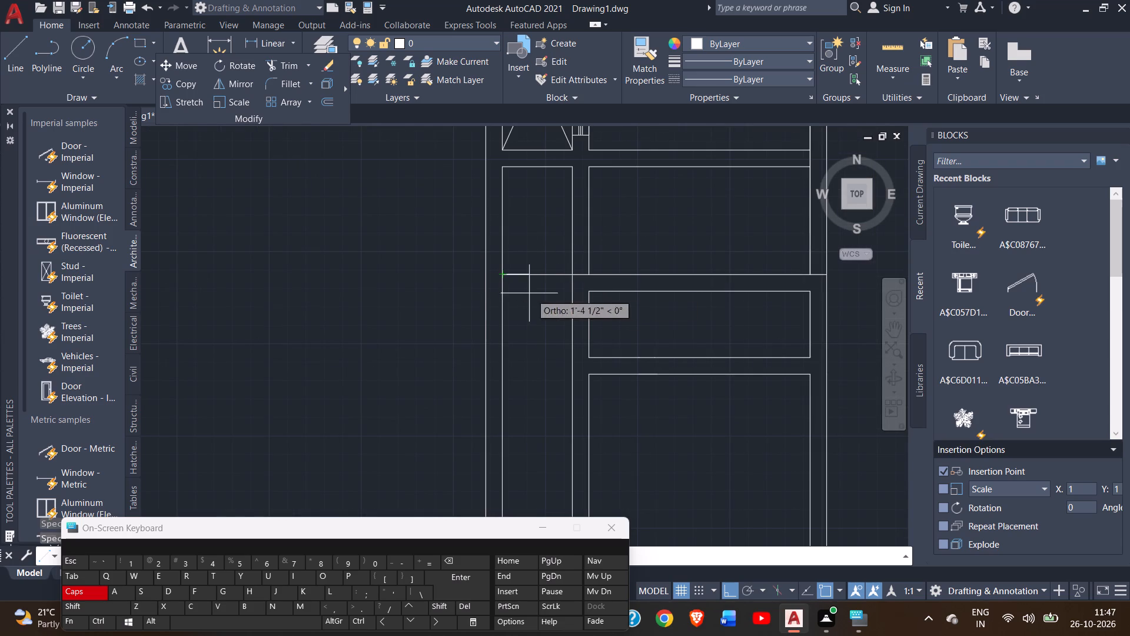
{"action": "left_click", "coordinate": [504, 291]}
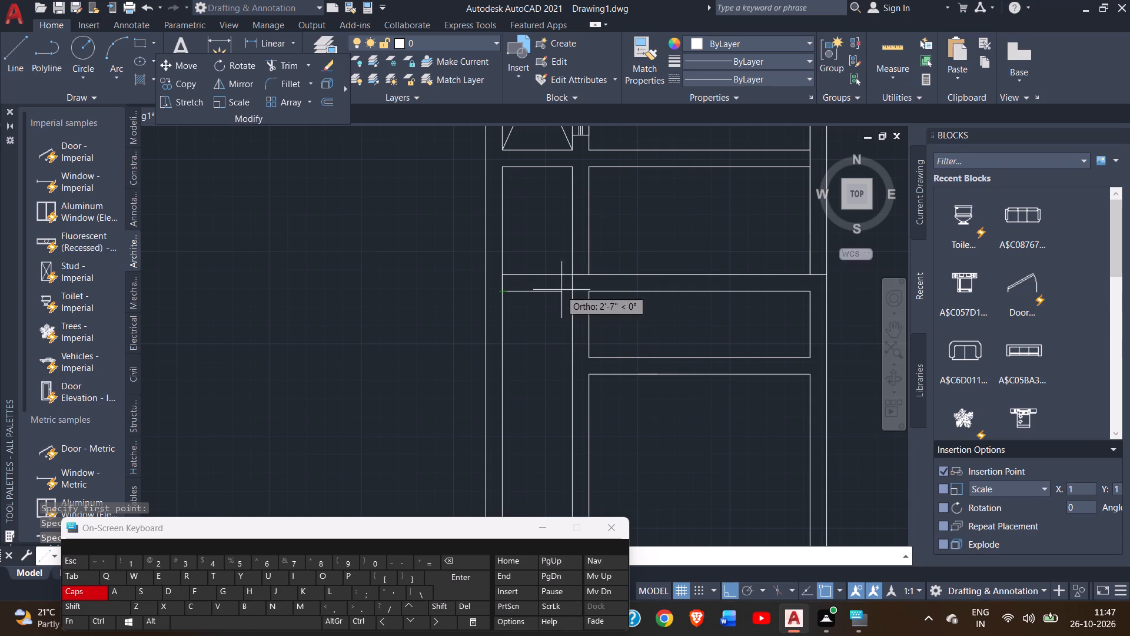
{"action": "left_click", "coordinate": [590, 290]}
{"action": "right_click", "coordinate": [591, 283]}
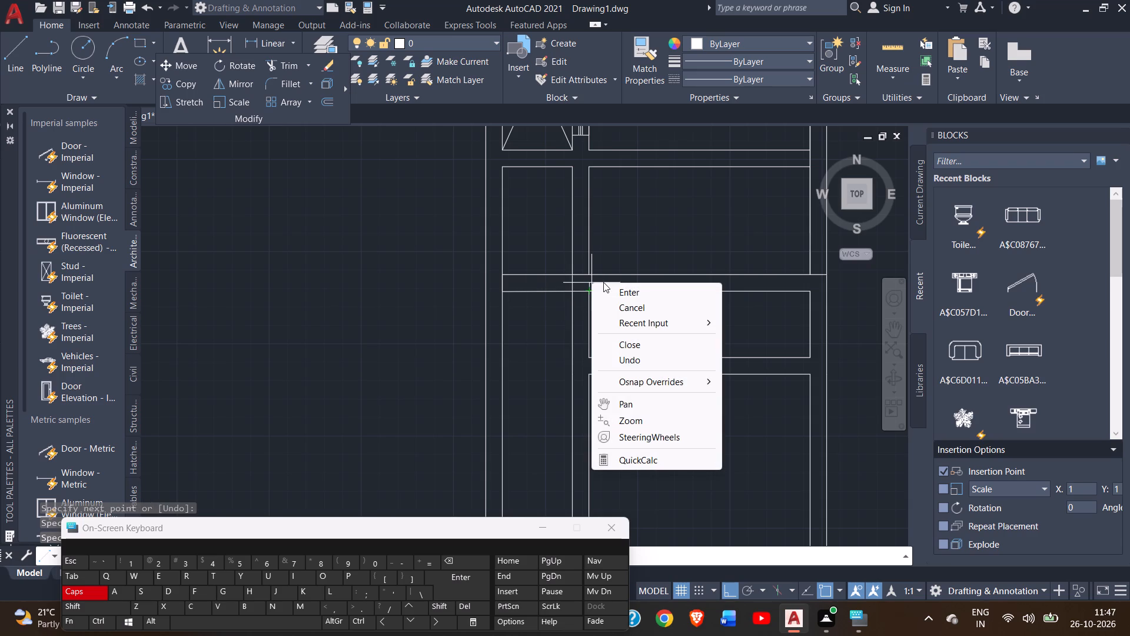
{"action": "left_click", "coordinate": [622, 294]}
Trim the new lower face line where it crosses the thickness of the vertical wall.
{"action": "scroll", "coordinate": [577, 291], "scroll_direction": "up", "scroll_amount": 3}
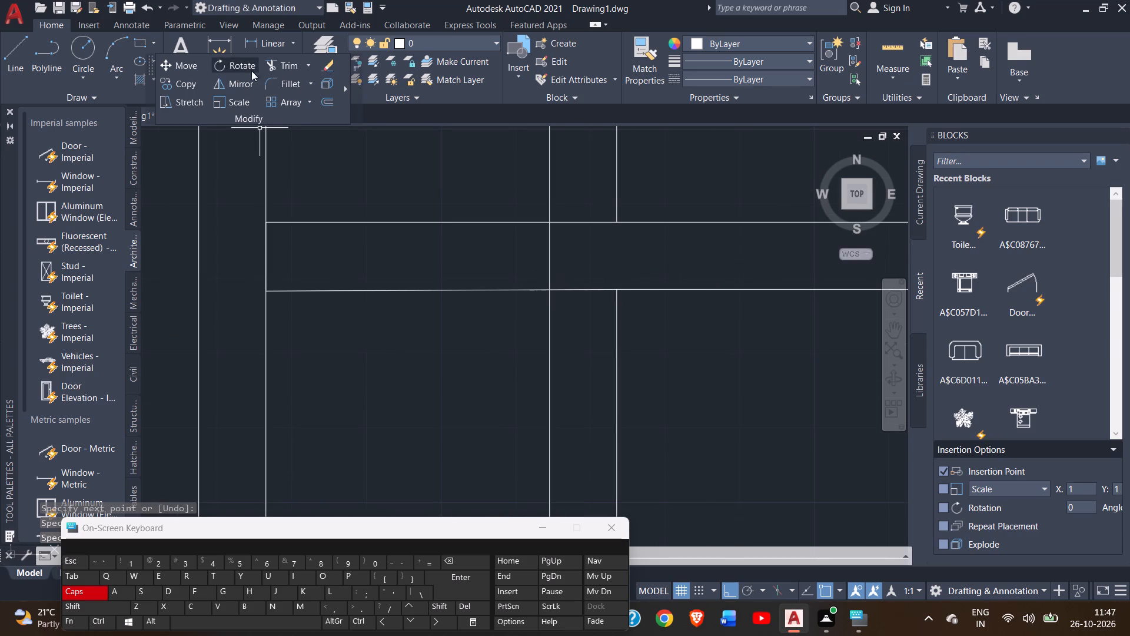
{"action": "left_click", "coordinate": [277, 67]}
{"action": "left_click_drag", "start_coordinate": [580, 277], "coordinate": [584, 300]}
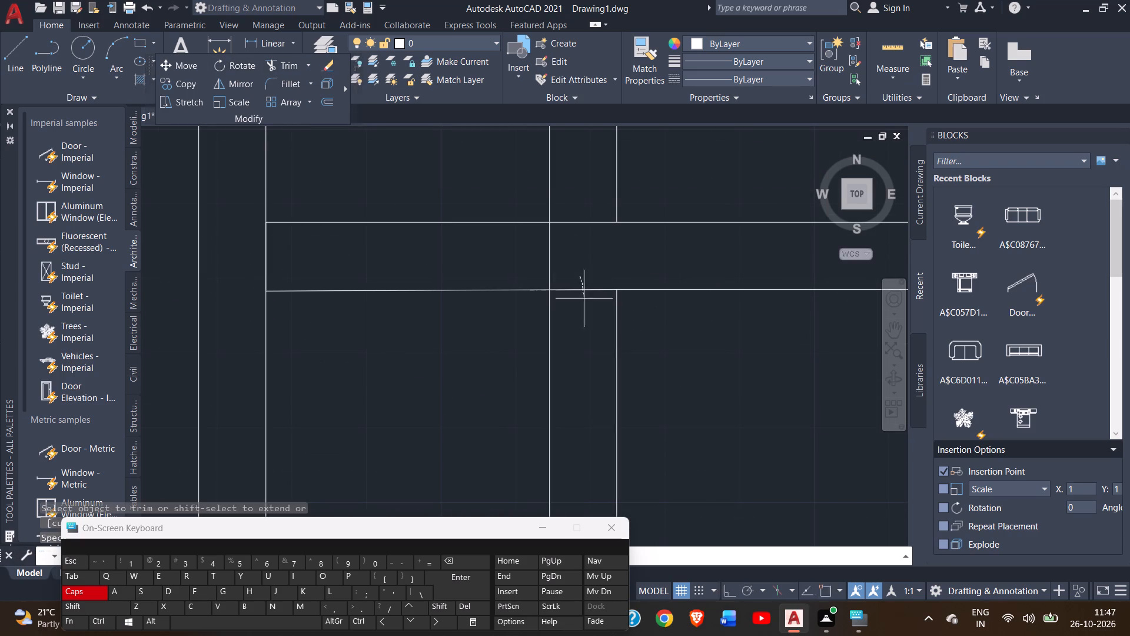
{"action": "left_click_drag", "start_coordinate": [584, 300], "coordinate": [585, 332]}
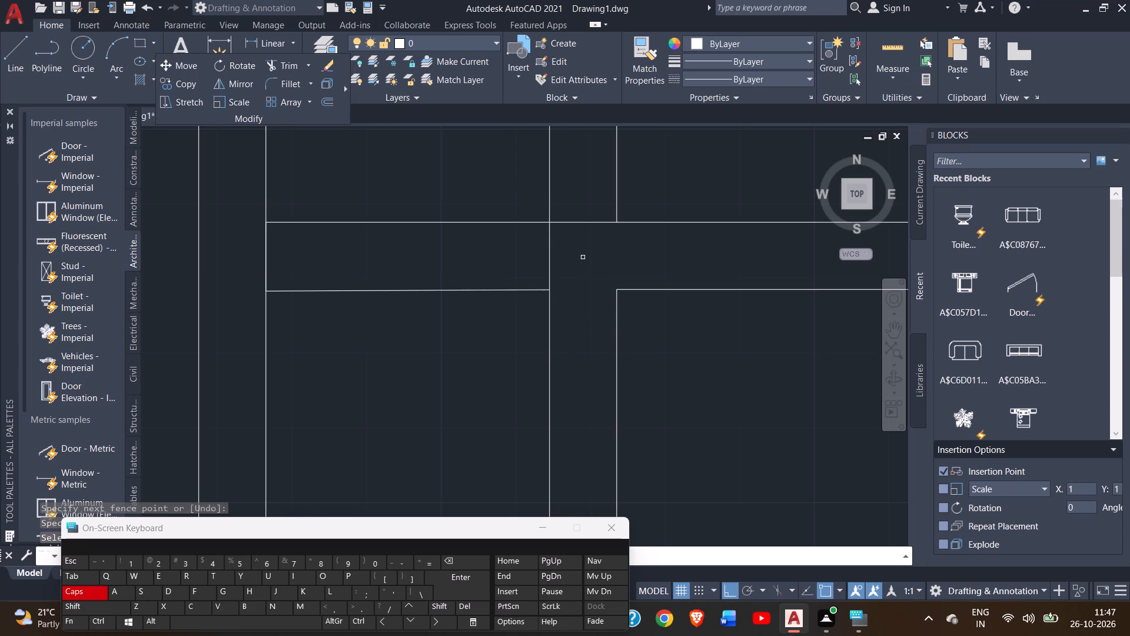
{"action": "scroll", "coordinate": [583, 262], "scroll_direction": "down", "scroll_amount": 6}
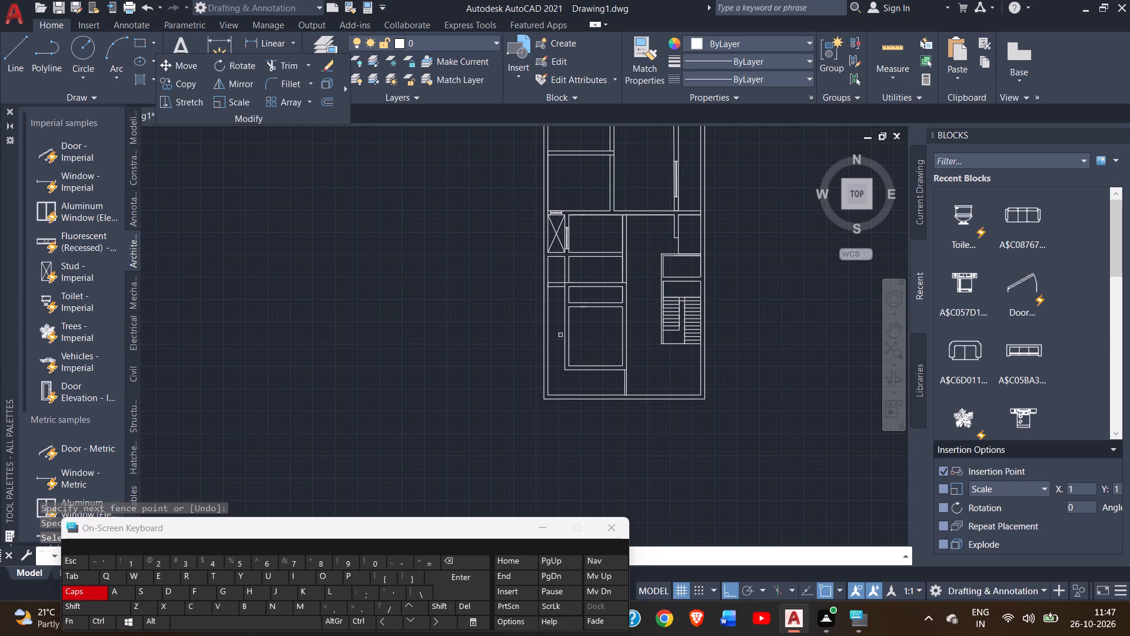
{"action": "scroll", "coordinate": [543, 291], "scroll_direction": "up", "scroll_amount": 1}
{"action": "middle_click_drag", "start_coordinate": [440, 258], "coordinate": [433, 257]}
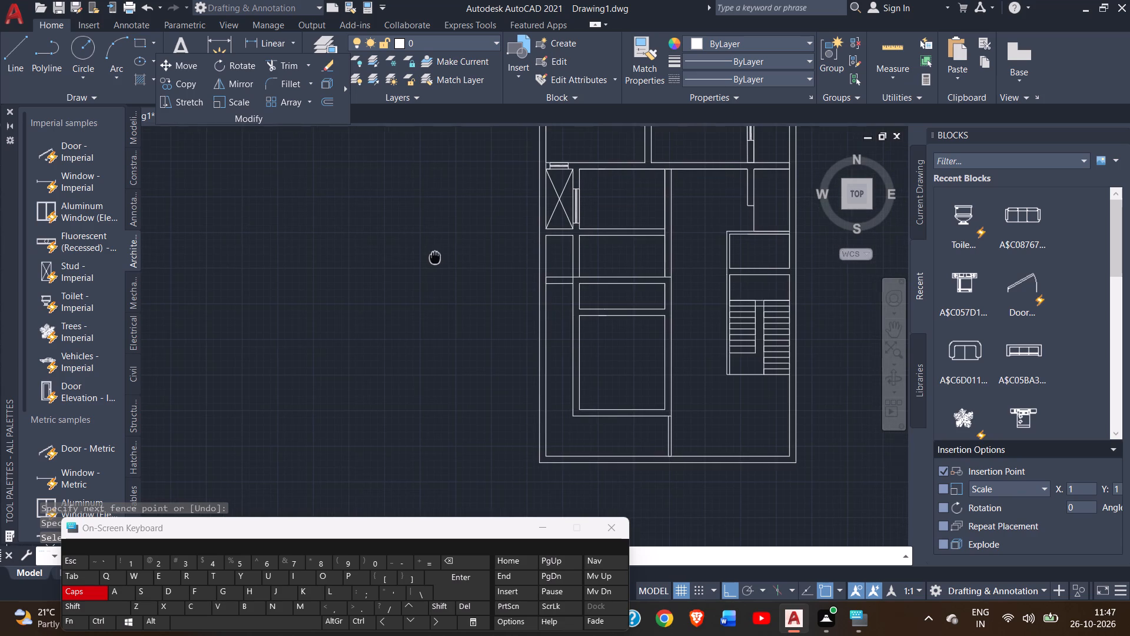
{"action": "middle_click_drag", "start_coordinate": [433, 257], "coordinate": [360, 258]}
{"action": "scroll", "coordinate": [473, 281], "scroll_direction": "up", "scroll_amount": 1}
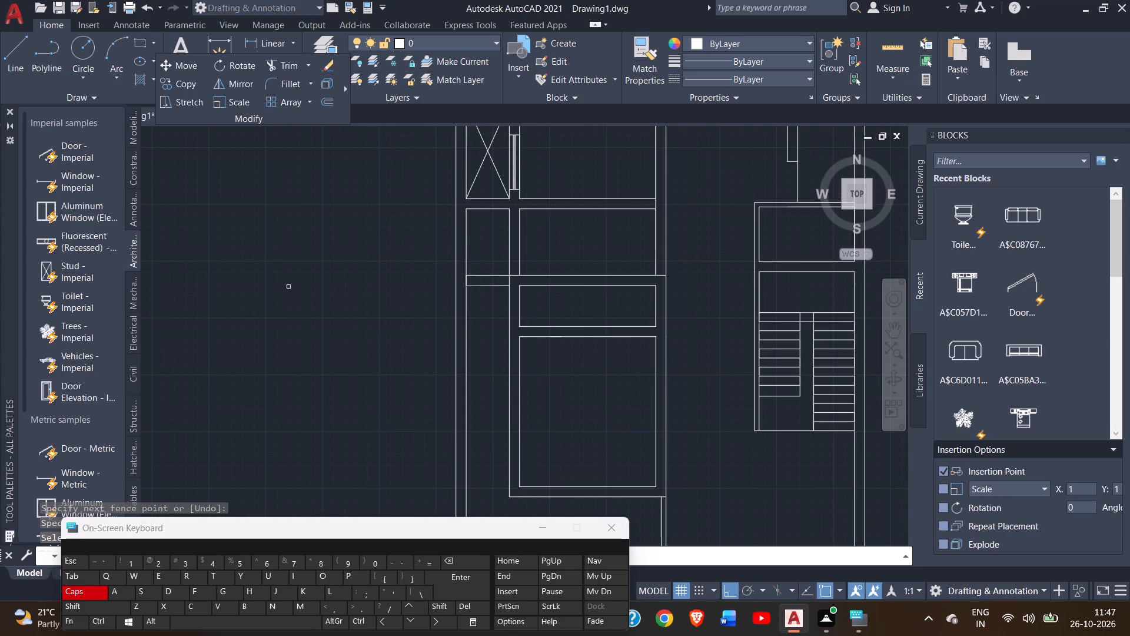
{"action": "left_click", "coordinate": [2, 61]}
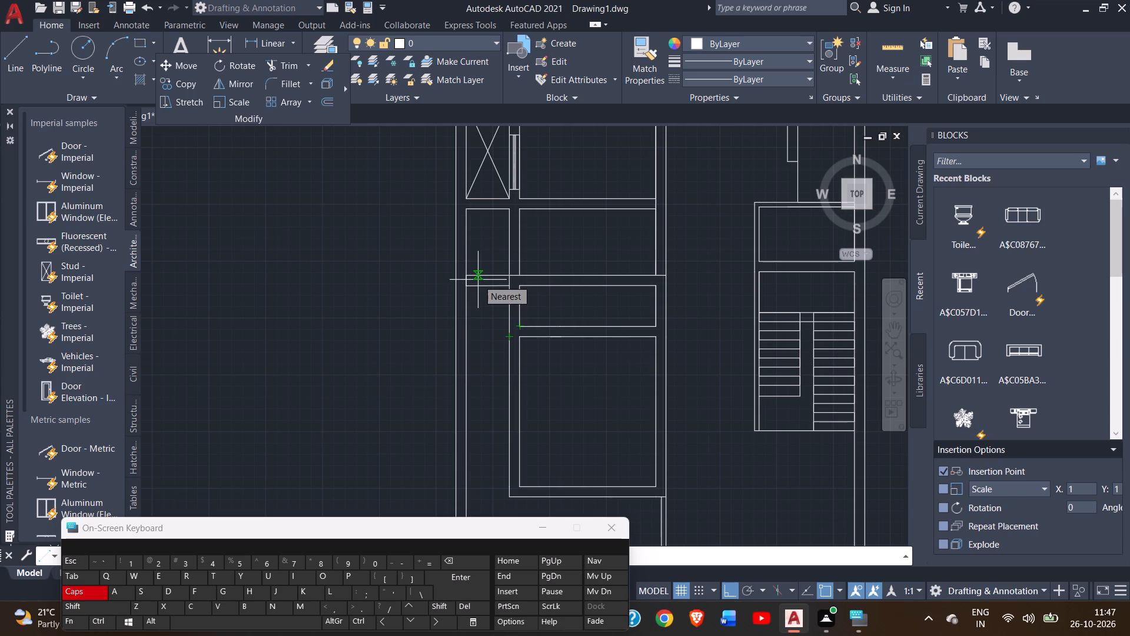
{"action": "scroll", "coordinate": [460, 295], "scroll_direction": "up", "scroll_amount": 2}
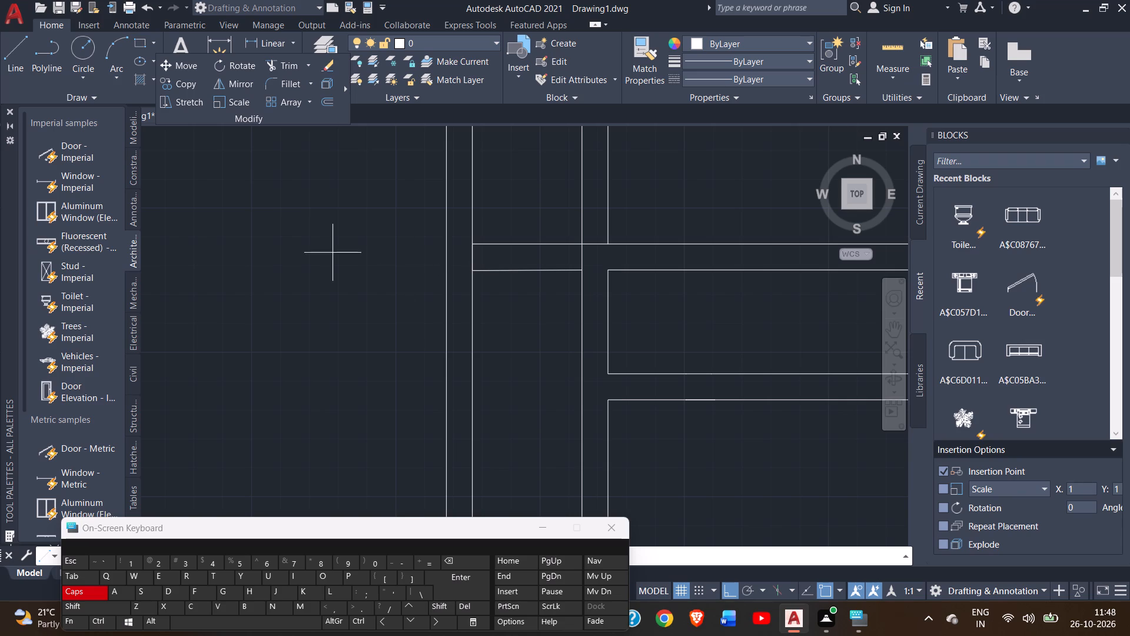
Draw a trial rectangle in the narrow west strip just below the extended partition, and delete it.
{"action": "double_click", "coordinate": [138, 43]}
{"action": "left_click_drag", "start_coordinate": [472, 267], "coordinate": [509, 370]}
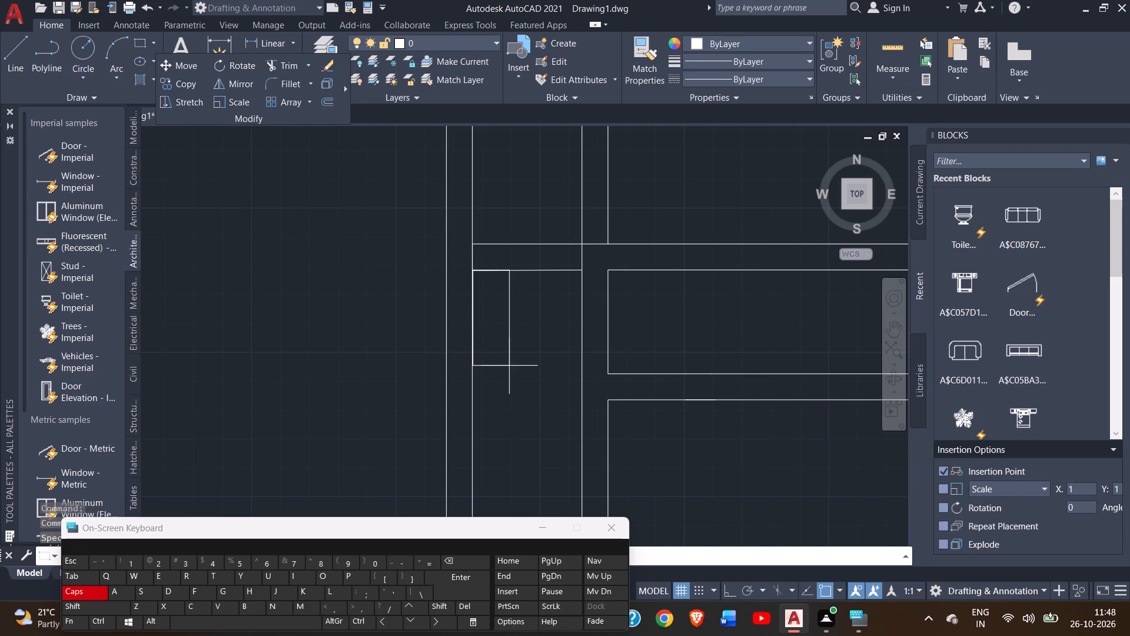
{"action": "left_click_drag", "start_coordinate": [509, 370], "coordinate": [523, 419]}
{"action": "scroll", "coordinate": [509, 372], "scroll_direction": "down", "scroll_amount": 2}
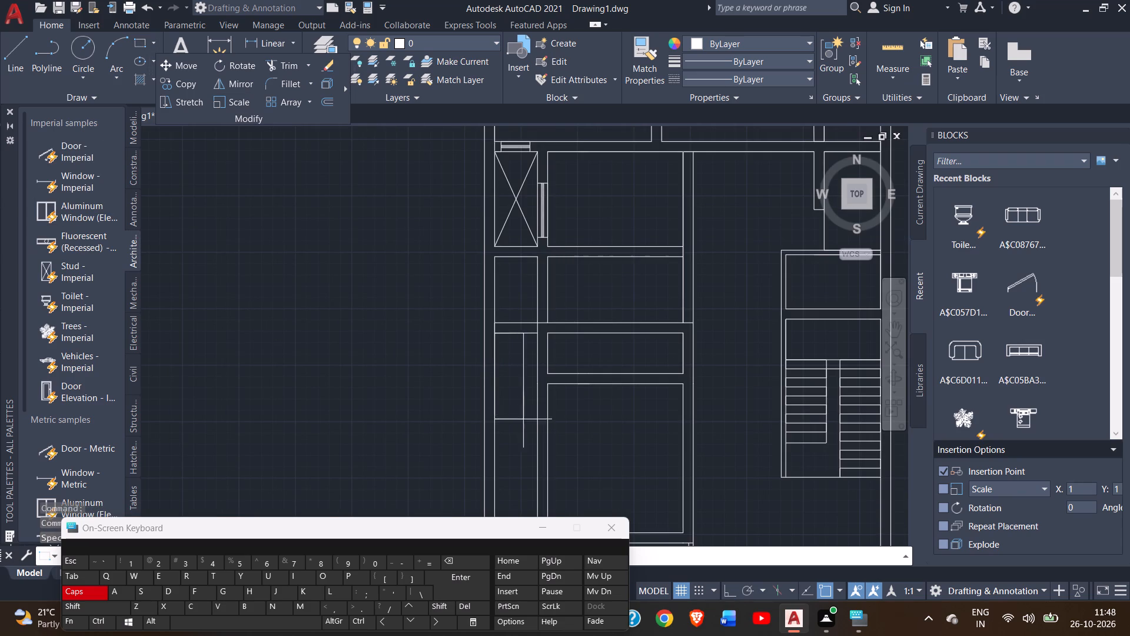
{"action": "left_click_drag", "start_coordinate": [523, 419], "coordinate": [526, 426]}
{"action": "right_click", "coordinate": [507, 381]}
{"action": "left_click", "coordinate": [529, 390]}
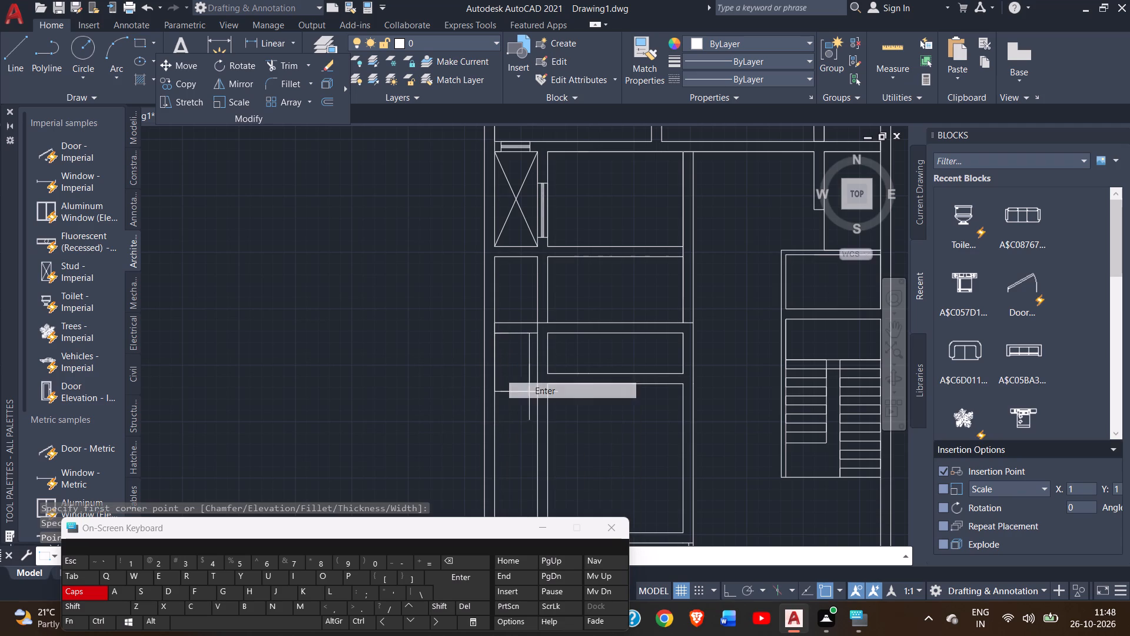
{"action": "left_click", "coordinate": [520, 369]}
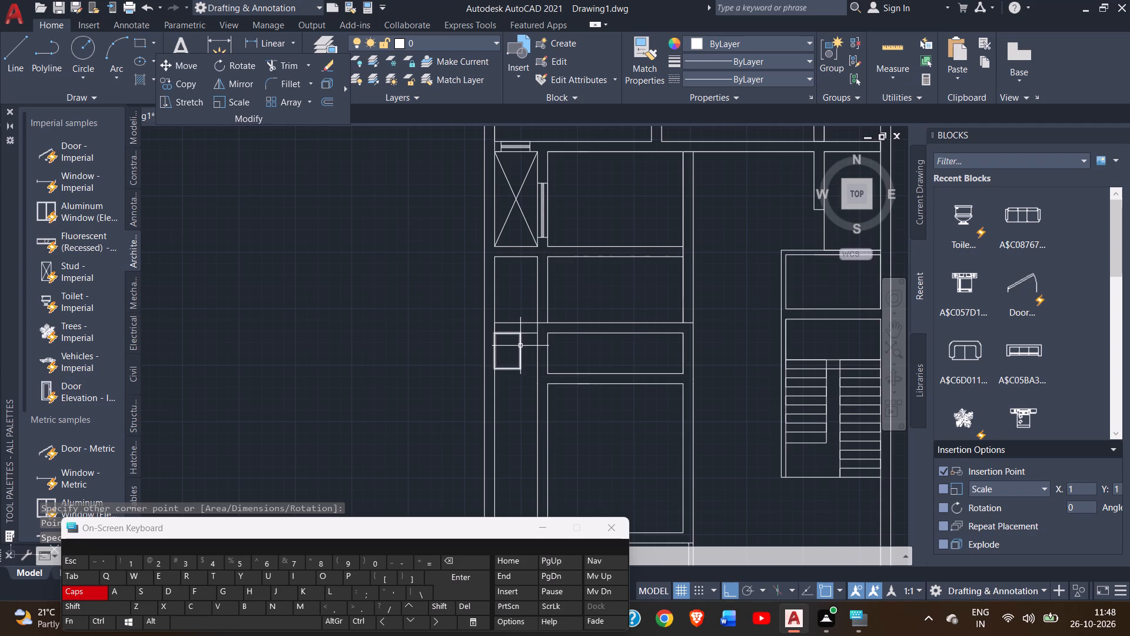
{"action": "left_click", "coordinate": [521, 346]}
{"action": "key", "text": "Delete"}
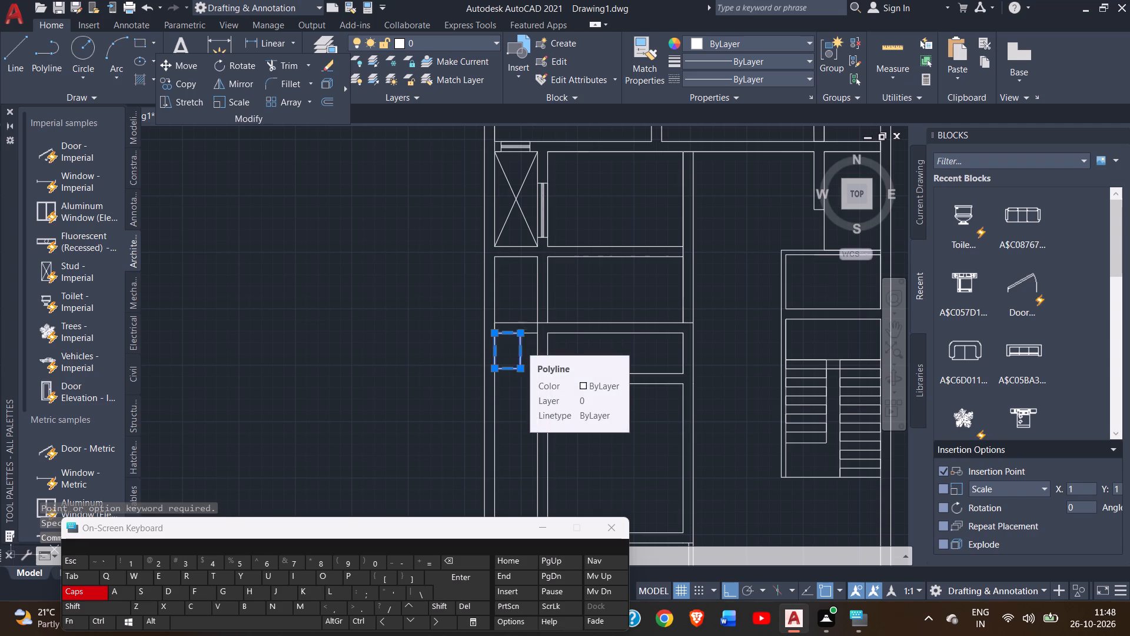
Draw a short vertical line closing the west end of the partition between the small rectangular room and the large room below it.
{"action": "left_click", "coordinate": [7, 61]}
{"action": "scroll", "coordinate": [545, 356], "scroll_direction": "up", "scroll_amount": 2}
{"action": "scroll", "coordinate": [545, 355], "scroll_direction": "down", "scroll_amount": 2}
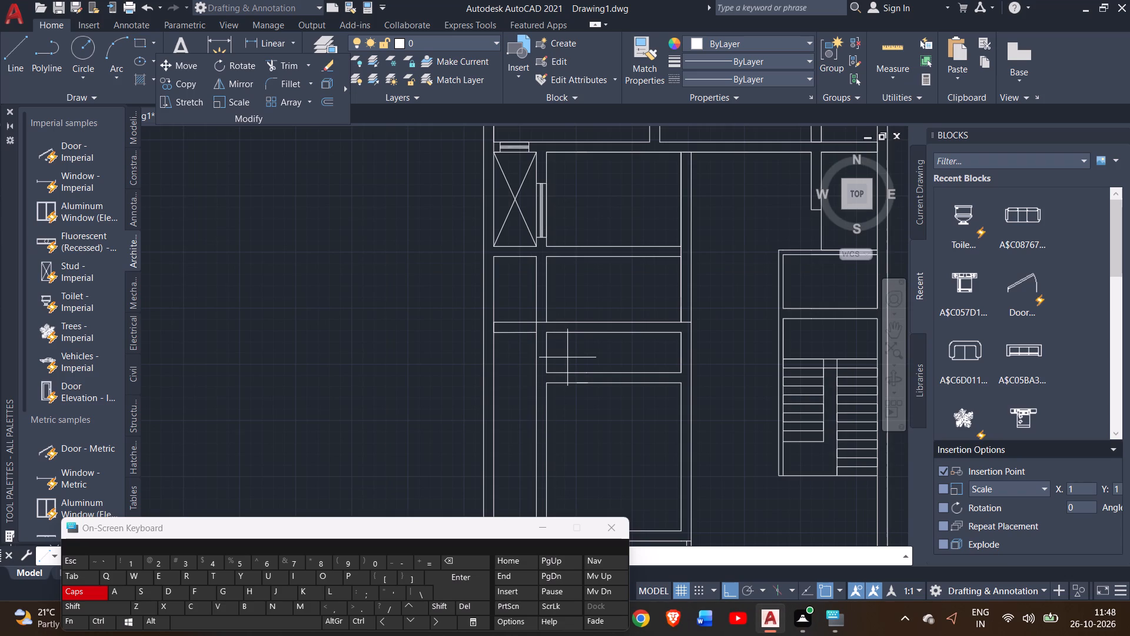
{"action": "scroll", "coordinate": [569, 357], "scroll_direction": "down", "scroll_amount": 1}
{"action": "scroll", "coordinate": [567, 364], "scroll_direction": "up", "scroll_amount": 2}
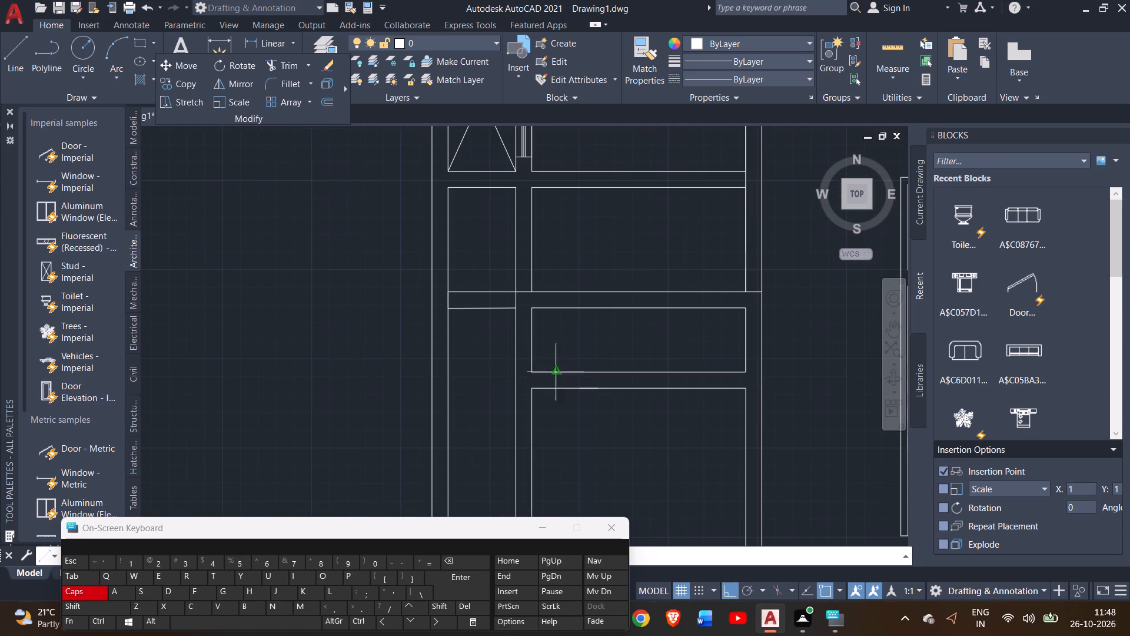
{"action": "left_click", "coordinate": [535, 369]}
{"action": "left_click", "coordinate": [535, 390]}
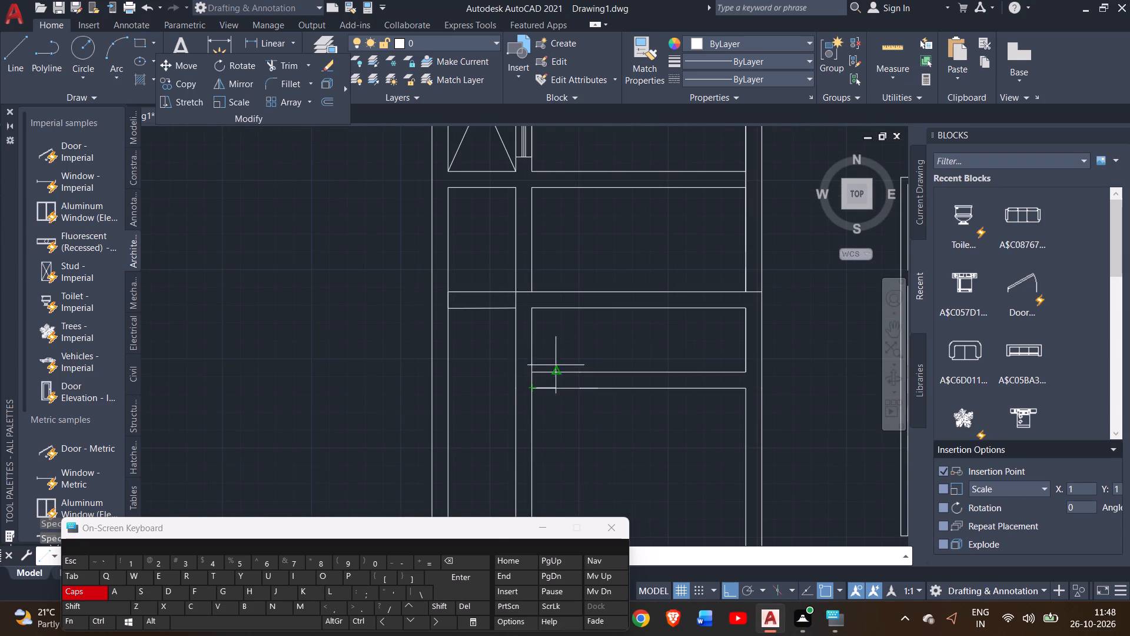
{"action": "right_click", "coordinate": [557, 364]}
{"action": "double_click", "coordinate": [593, 369]}
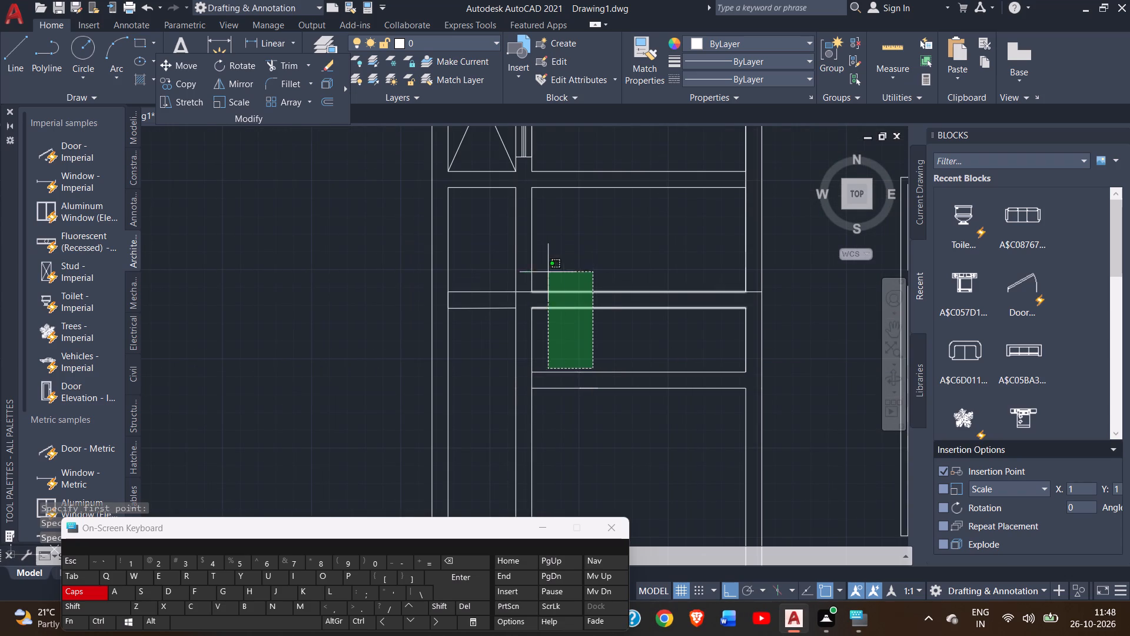
{"action": "left_click", "coordinate": [591, 330]}
Draw a short vertical line closing the east end of the partition between the small rectangular room and the large room below.
{"action": "left_click_drag", "start_coordinate": [17, 53], "coordinate": [23, 57]}
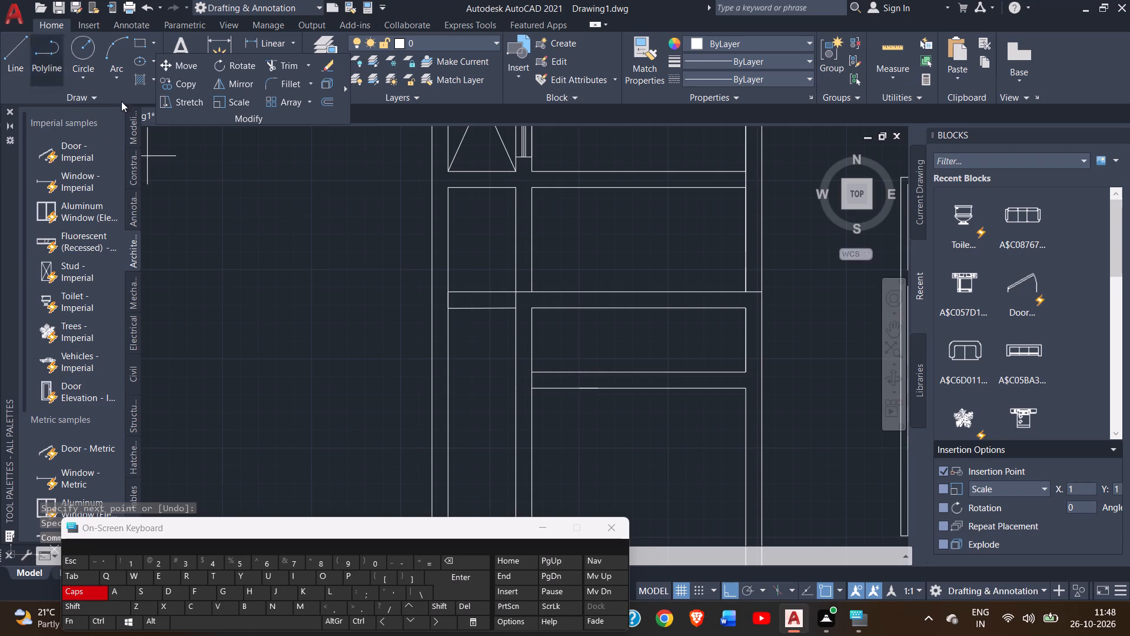
{"action": "left_click", "coordinate": [743, 375]}
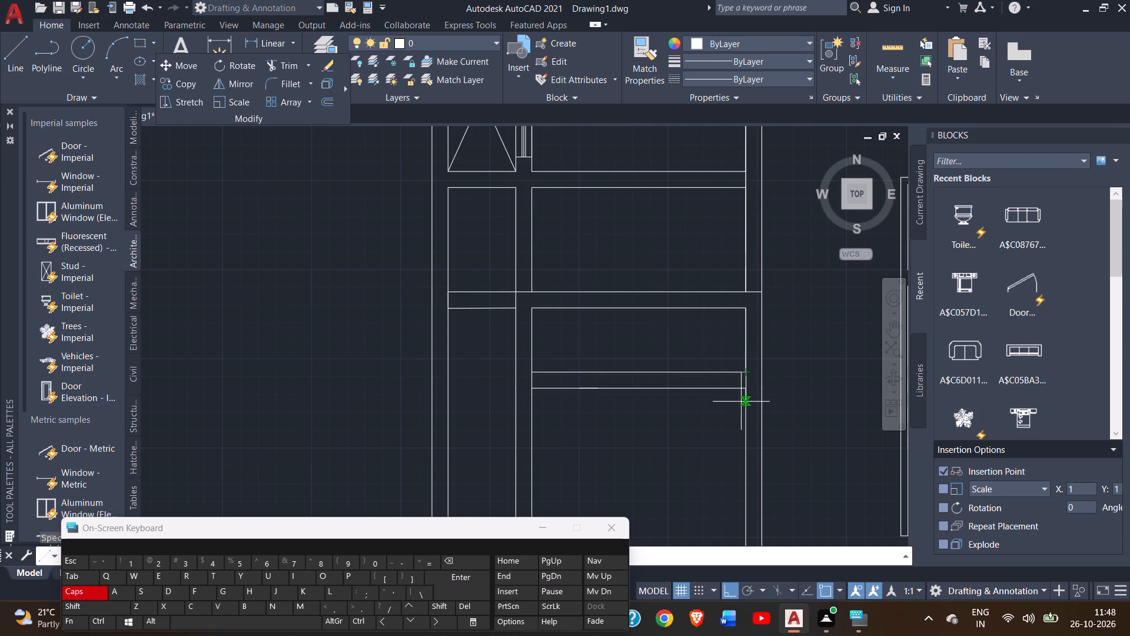
{"action": "left_click", "coordinate": [742, 390]}
{"action": "right_click", "coordinate": [742, 385]}
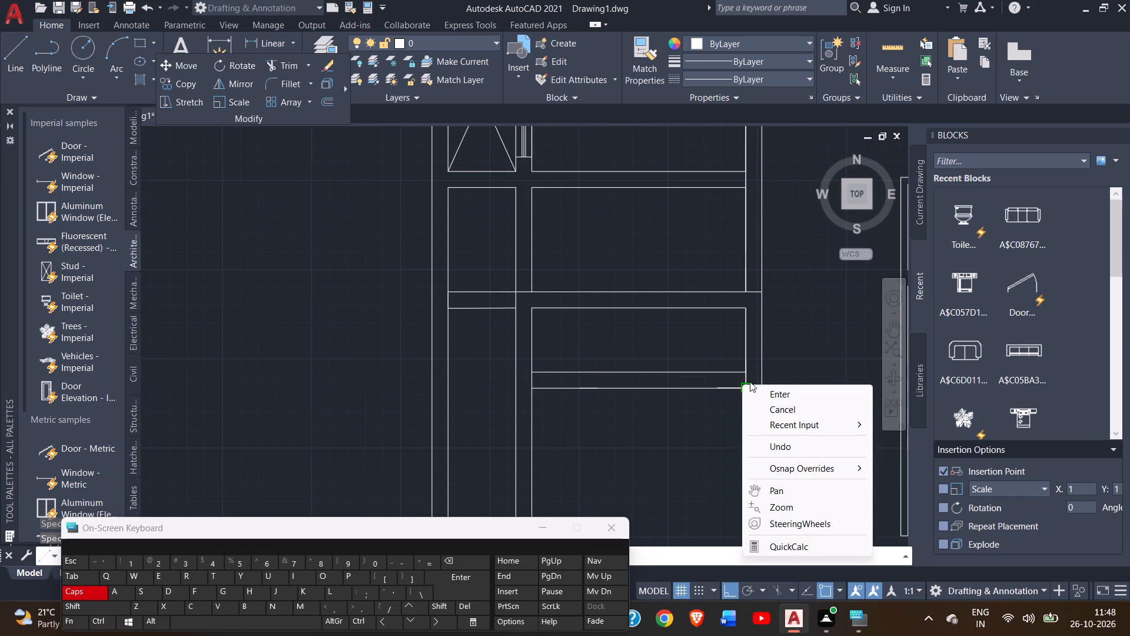
{"action": "left_click", "coordinate": [760, 386]}
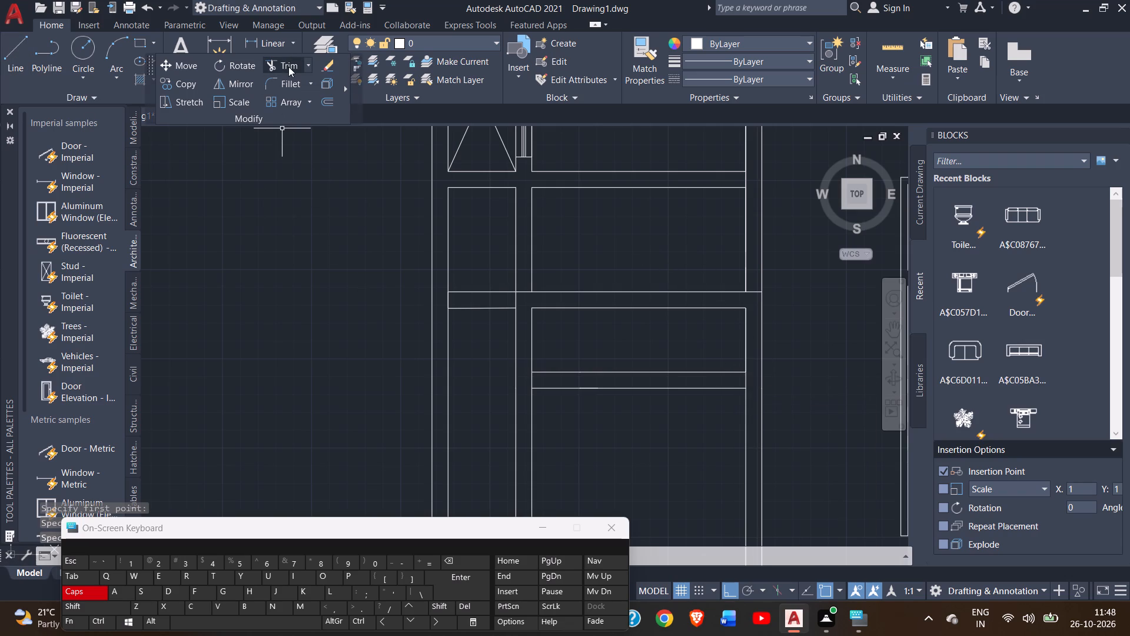
Trim away both face lines of the horizontal partition separating the small rectangular room from the large room below it.
{"action": "left_click", "coordinate": [288, 67]}
{"action": "left_click_drag", "start_coordinate": [580, 353], "coordinate": [605, 440]}
{"action": "left_click_drag", "start_coordinate": [571, 353], "coordinate": [563, 424]}
{"action": "left_click_drag", "start_coordinate": [614, 349], "coordinate": [648, 427]}
{"action": "right_click", "coordinate": [654, 367]}
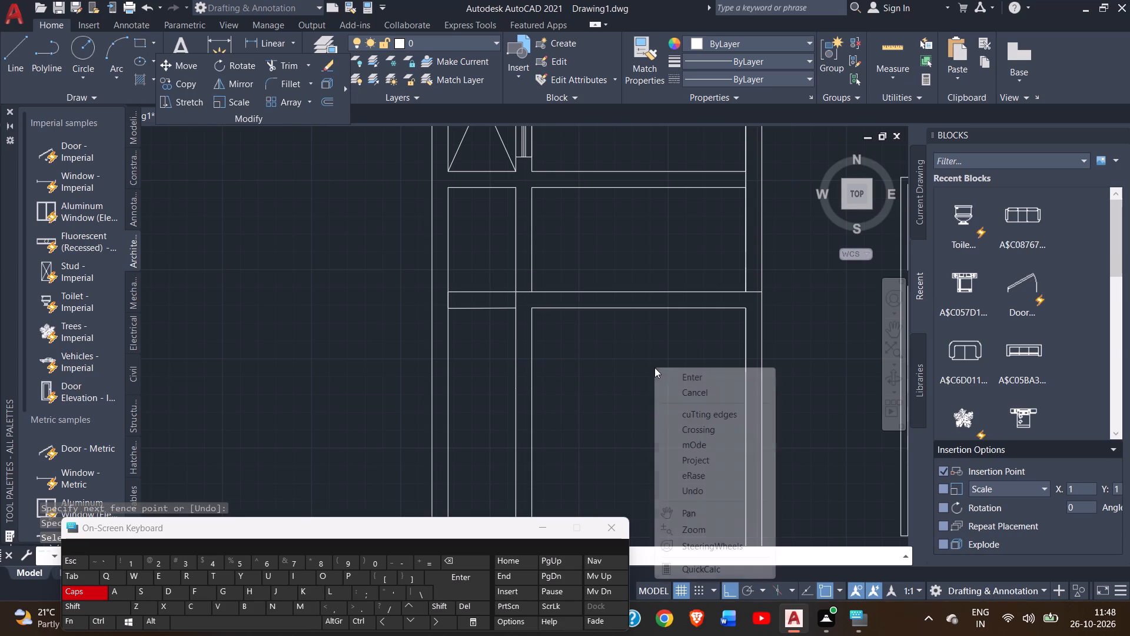
{"action": "left_click", "coordinate": [684, 375]}
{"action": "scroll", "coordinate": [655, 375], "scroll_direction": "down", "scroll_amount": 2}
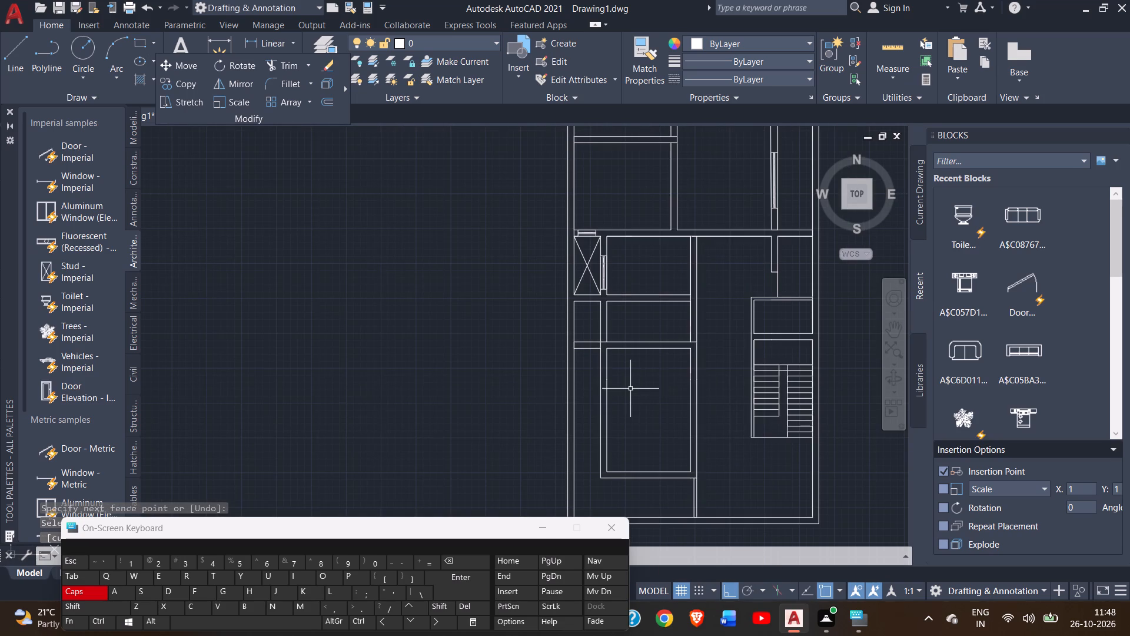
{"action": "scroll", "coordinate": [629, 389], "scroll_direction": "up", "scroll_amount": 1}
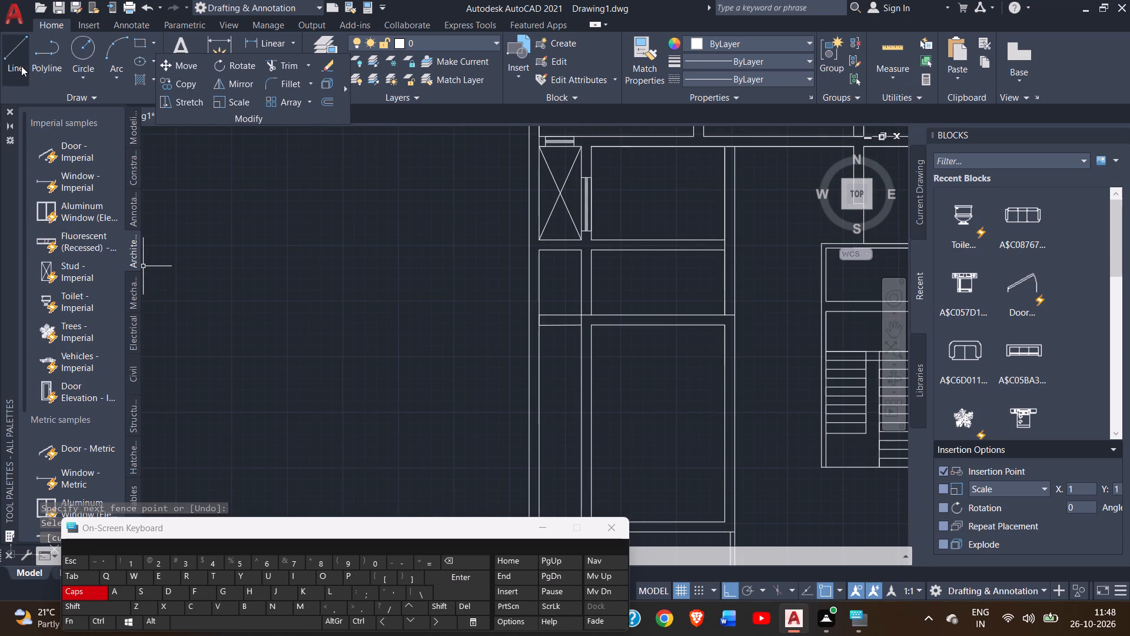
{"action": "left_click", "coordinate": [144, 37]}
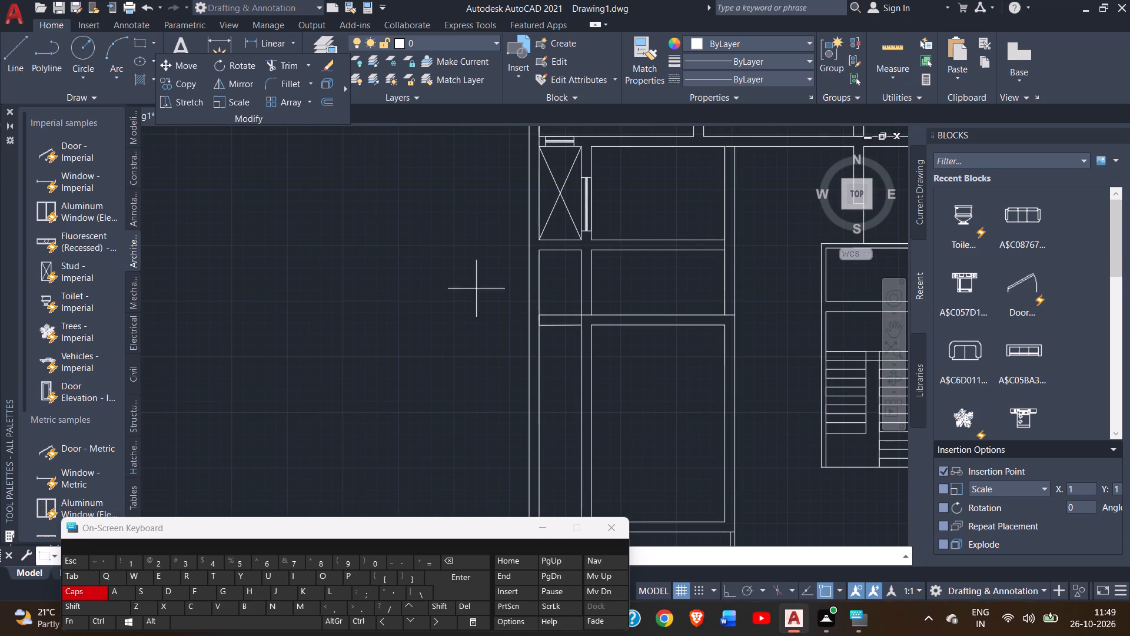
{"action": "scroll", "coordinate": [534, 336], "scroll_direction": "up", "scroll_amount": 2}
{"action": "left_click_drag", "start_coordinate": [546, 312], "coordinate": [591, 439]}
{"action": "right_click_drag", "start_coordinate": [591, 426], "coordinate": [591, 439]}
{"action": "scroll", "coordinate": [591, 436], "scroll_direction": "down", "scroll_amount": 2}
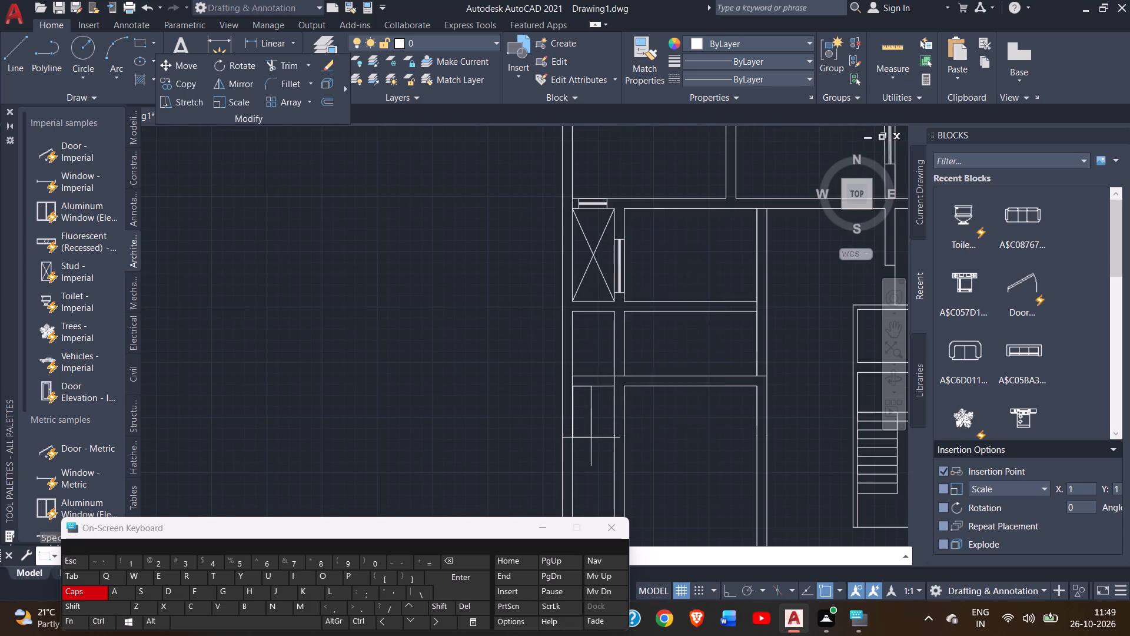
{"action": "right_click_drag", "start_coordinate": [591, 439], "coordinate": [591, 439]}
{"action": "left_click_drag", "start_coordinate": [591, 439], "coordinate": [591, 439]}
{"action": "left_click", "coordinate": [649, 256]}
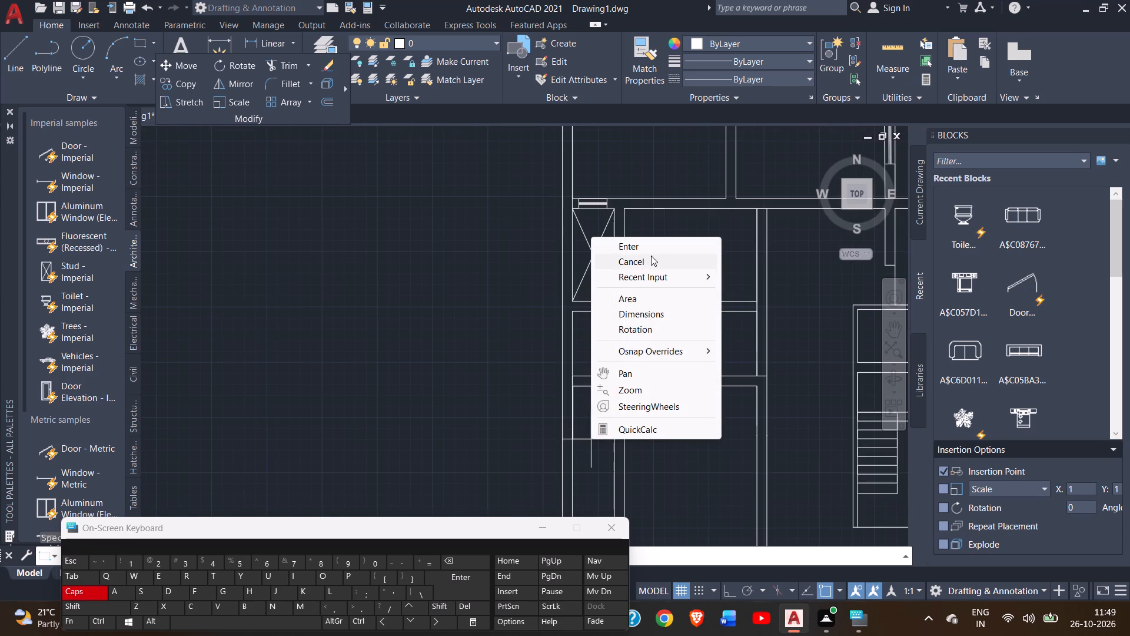
Draw a tall rectangle across the narrow west strip, from the partition's lower face to slightly above the large room's south wall.
{"action": "scroll", "coordinate": [593, 409], "scroll_direction": "down", "scroll_amount": 2}
{"action": "middle_click_drag", "start_coordinate": [593, 408], "coordinate": [545, 319]}
{"action": "scroll", "coordinate": [549, 320], "scroll_direction": "up", "scroll_amount": 1}
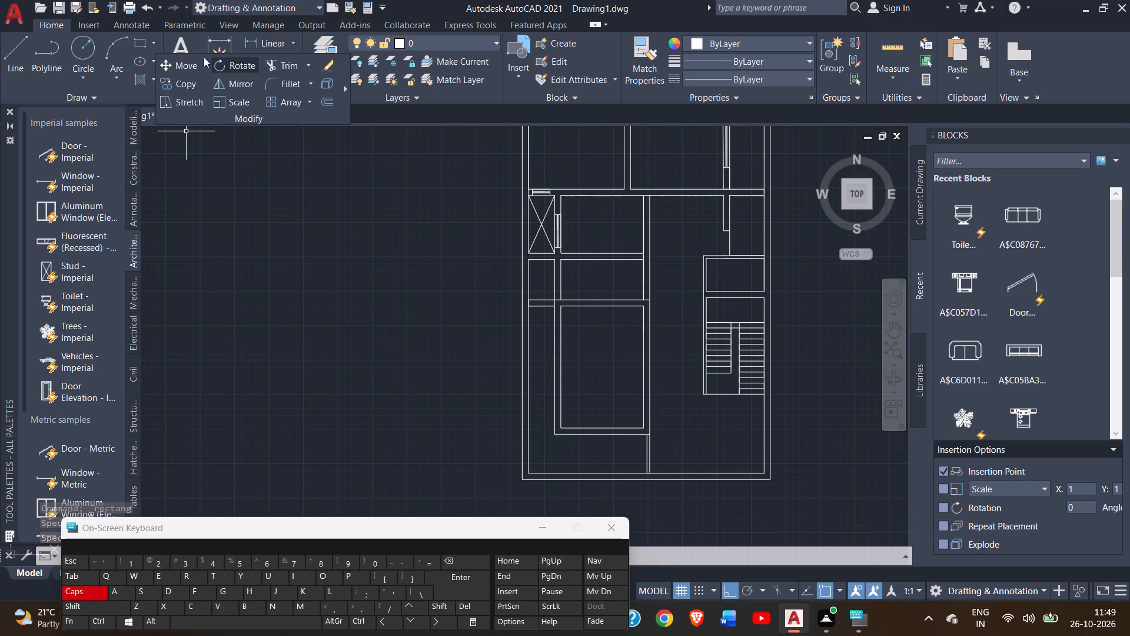
{"action": "left_click", "coordinate": [142, 45]}
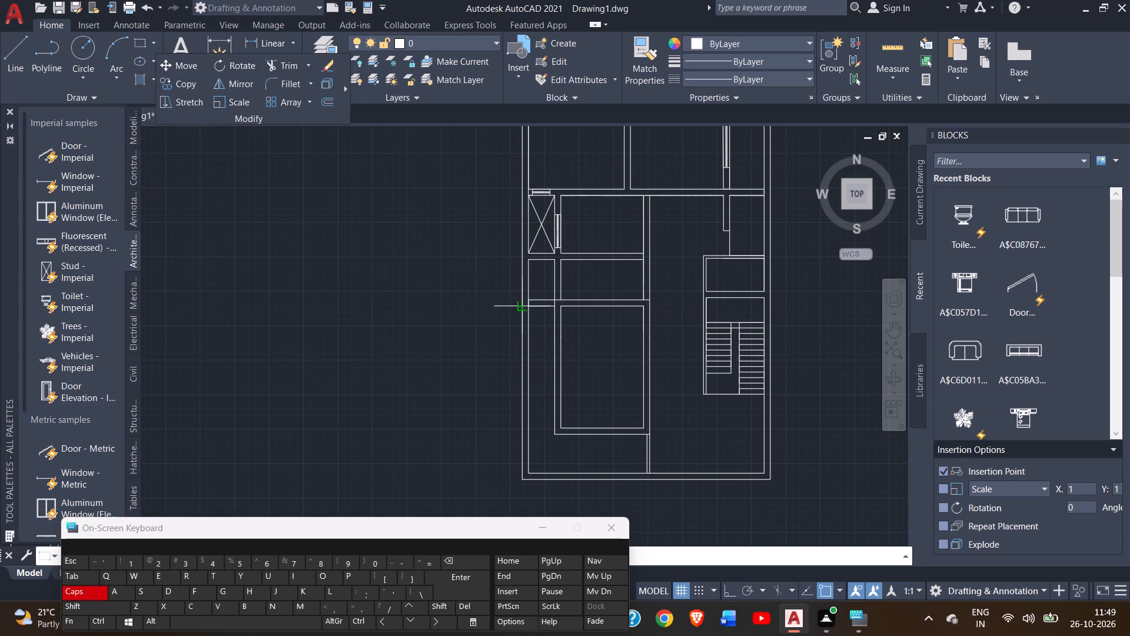
{"action": "left_click_drag", "start_coordinate": [531, 304], "coordinate": [555, 379]}
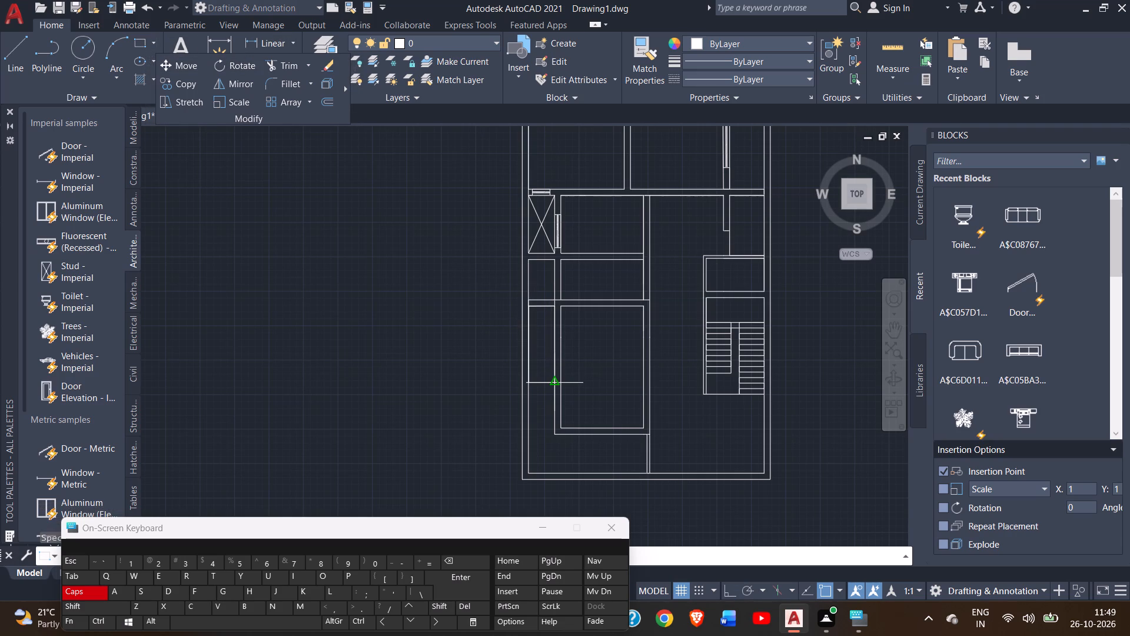
{"action": "left_click_drag", "start_coordinate": [555, 379], "coordinate": [555, 383]}
{"action": "left_click_drag", "start_coordinate": [555, 383], "coordinate": [552, 400]}
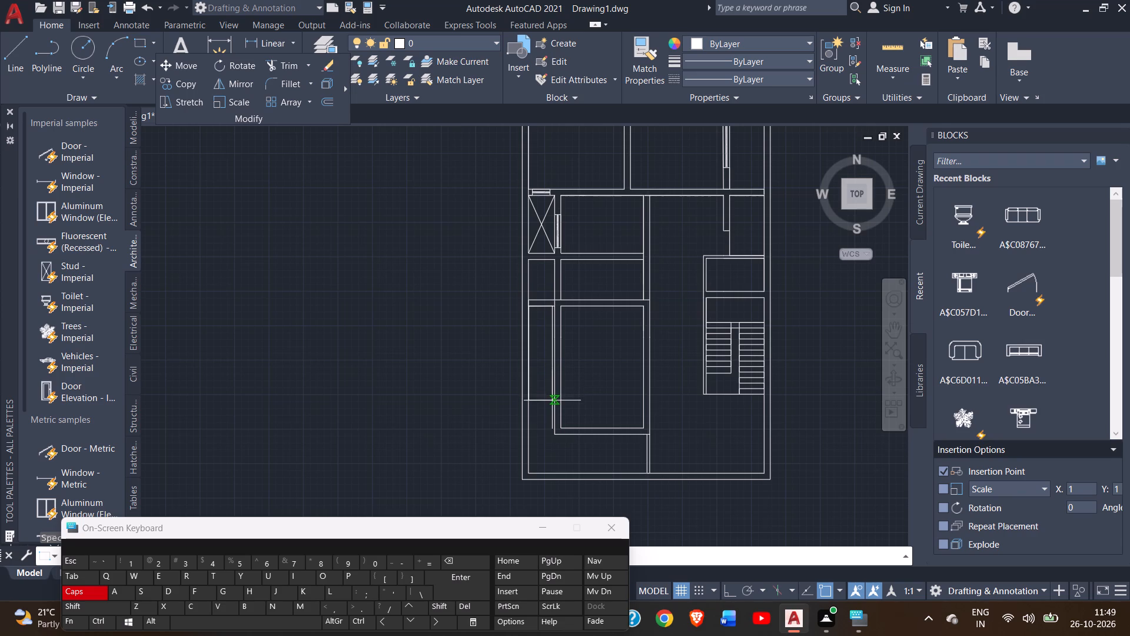
{"action": "left_click_drag", "start_coordinate": [552, 400], "coordinate": [552, 402]}
{"action": "double_click", "coordinate": [552, 402]}
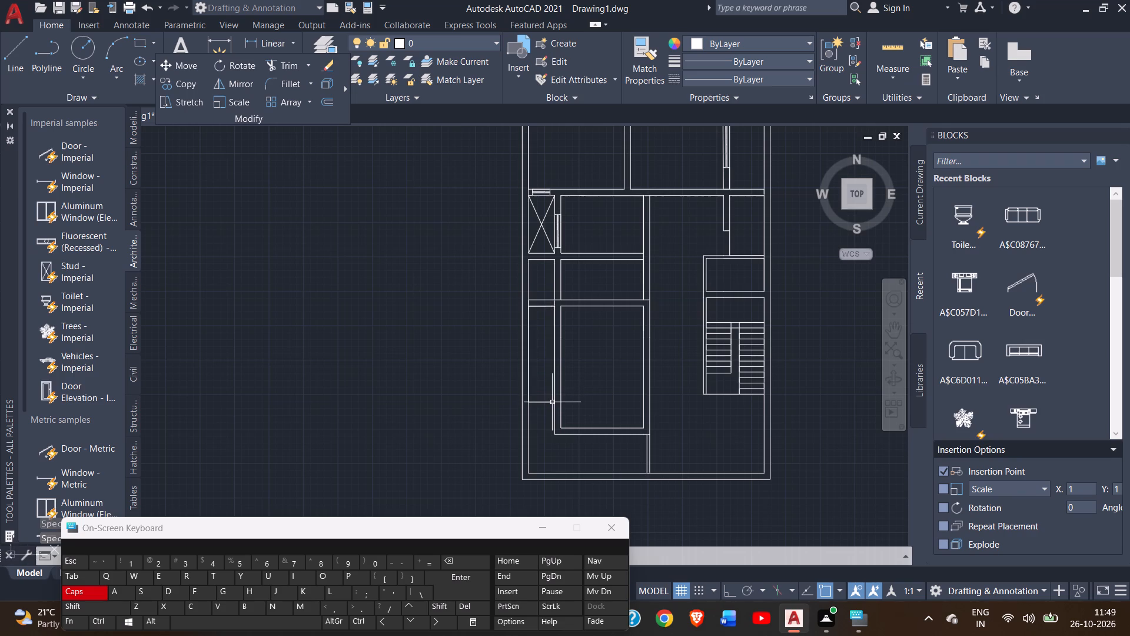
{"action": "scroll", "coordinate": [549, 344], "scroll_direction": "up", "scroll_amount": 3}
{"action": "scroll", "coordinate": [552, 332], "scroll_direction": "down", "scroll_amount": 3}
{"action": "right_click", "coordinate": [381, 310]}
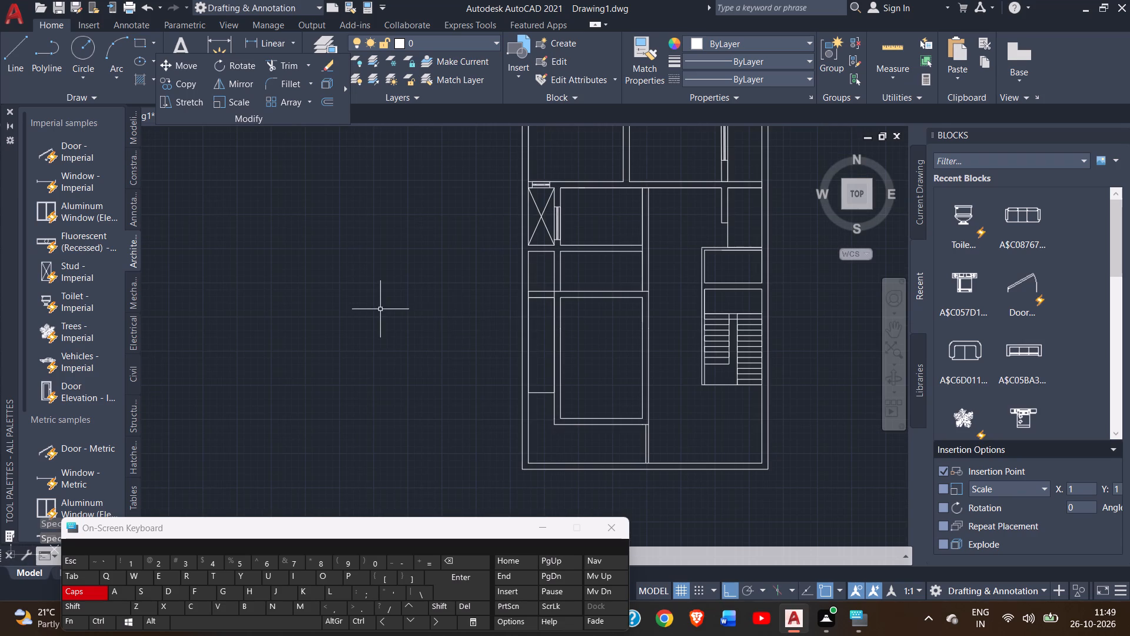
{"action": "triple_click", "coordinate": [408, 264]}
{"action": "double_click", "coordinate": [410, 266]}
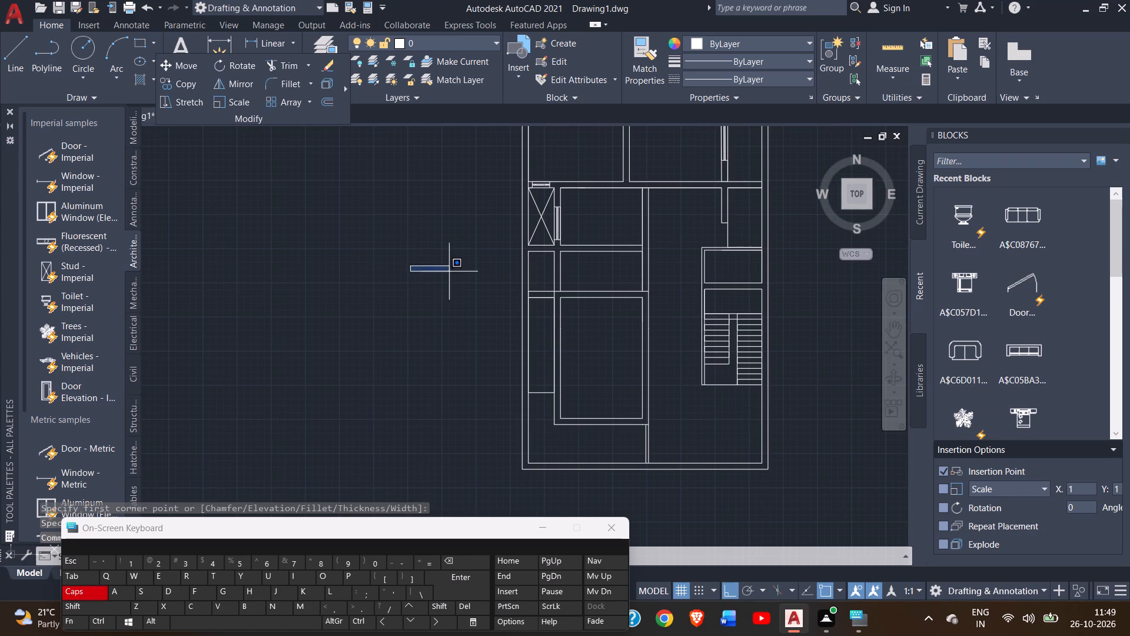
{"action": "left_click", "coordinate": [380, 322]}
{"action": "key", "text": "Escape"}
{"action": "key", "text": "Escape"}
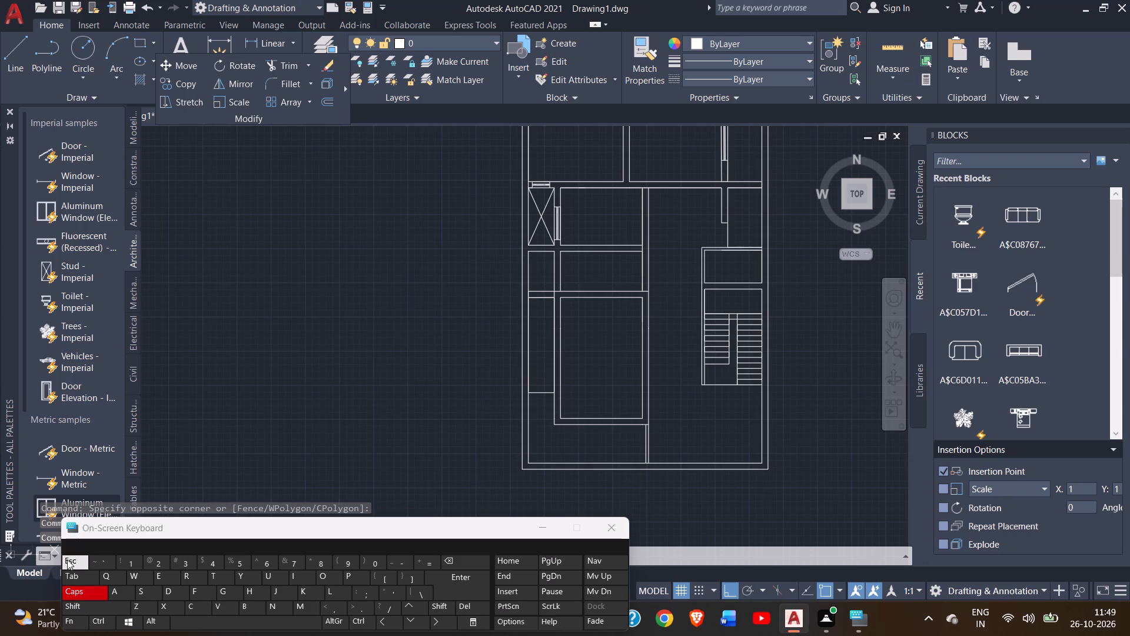
Offset the tall rectangle in the west strip inward by 1".
{"action": "left_click", "coordinate": [541, 393]}
{"action": "scroll", "coordinate": [367, 178], "scroll_direction": "up", "scroll_amount": 1}
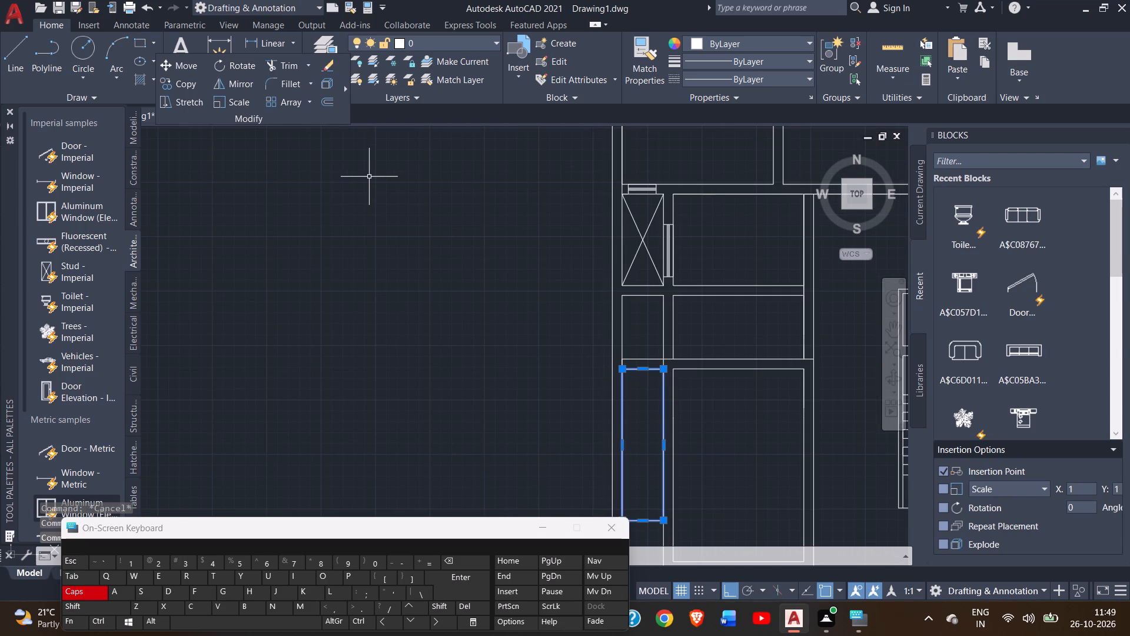
{"action": "type", "text": "OFF"}
{"action": "key", "text": "Return"}
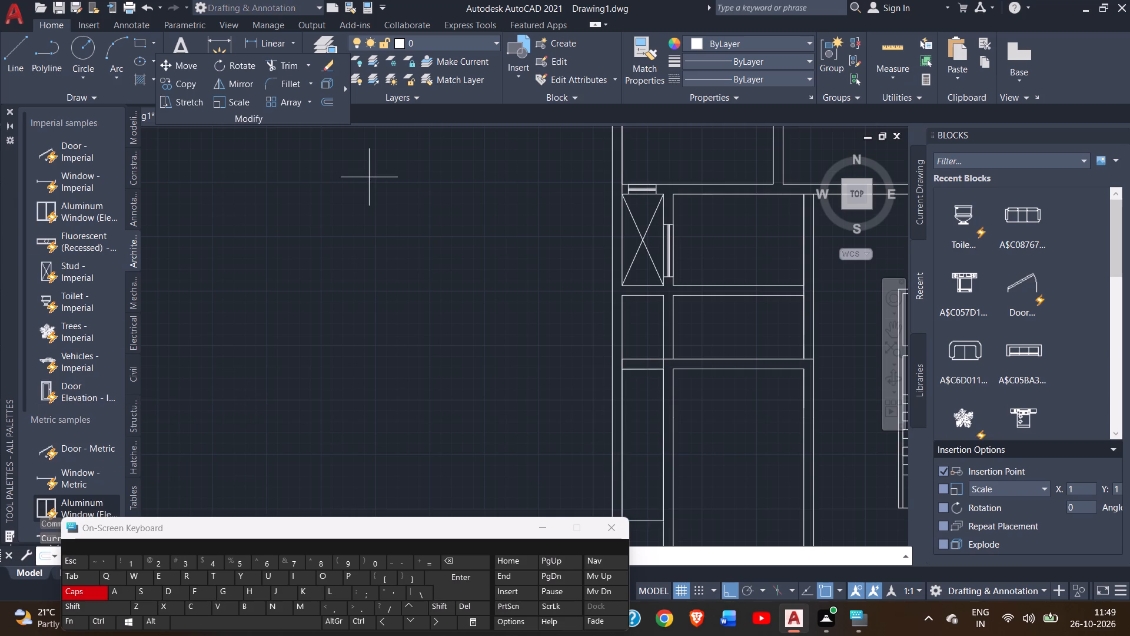
{"action": "scroll", "coordinate": [644, 365], "scroll_direction": "up", "scroll_amount": 1}
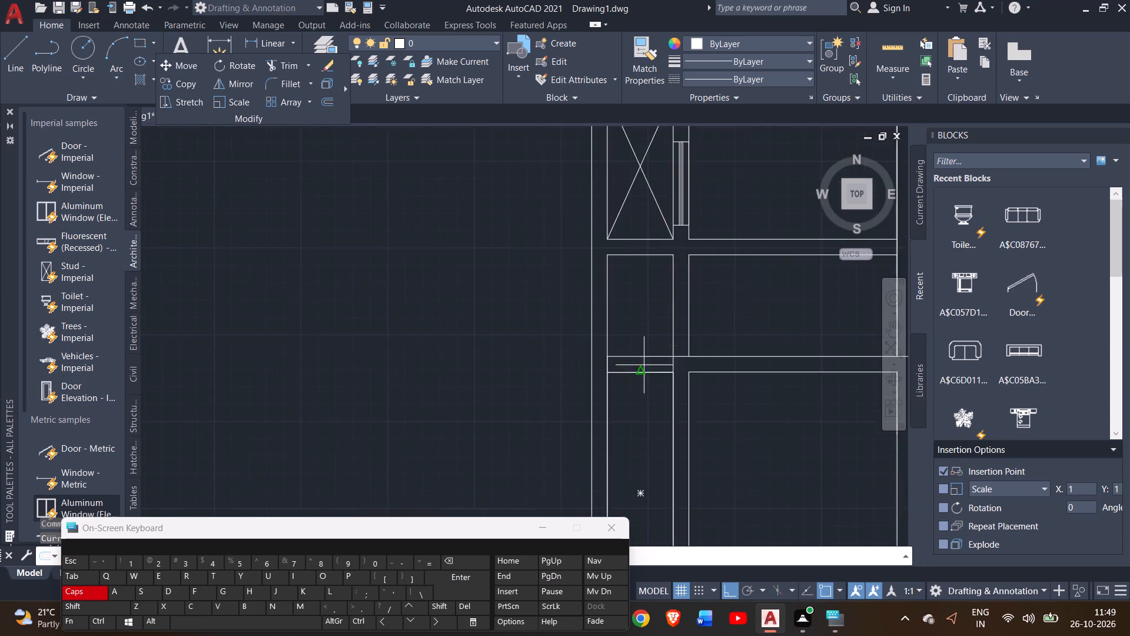
{"action": "scroll", "coordinate": [644, 365], "scroll_direction": "up", "scroll_amount": 1}
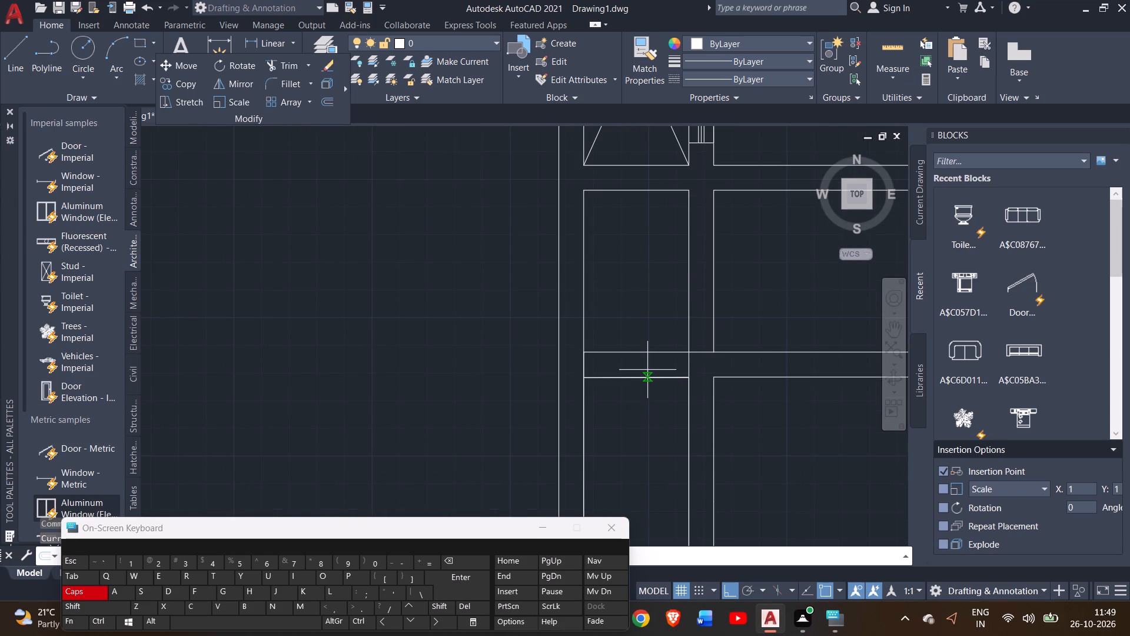
{"action": "key", "text": "1"}
{"action": "key", "text": "shift+quotedbl"}
{"action": "key", "text": "Return"}
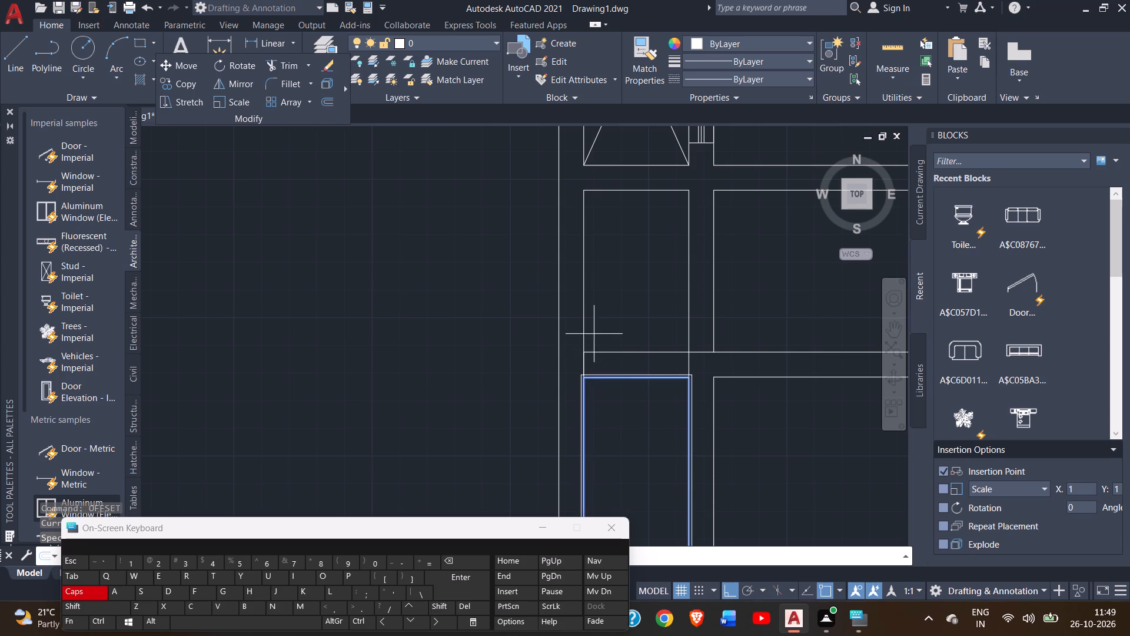
{"action": "scroll", "coordinate": [600, 349], "scroll_direction": "up", "scroll_amount": 2}
{"action": "left_click", "coordinate": [674, 505]}
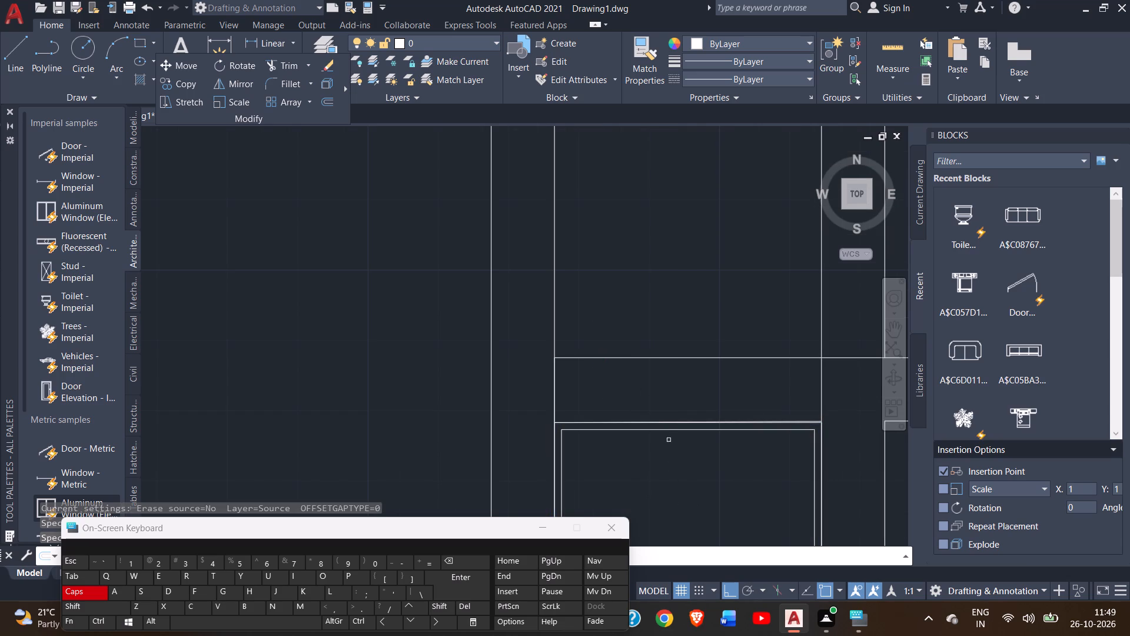
Add four more nested rectangles in the west strip by offsetting the innermost one inward by 1" each time.
{"action": "left_click", "coordinate": [674, 431]}
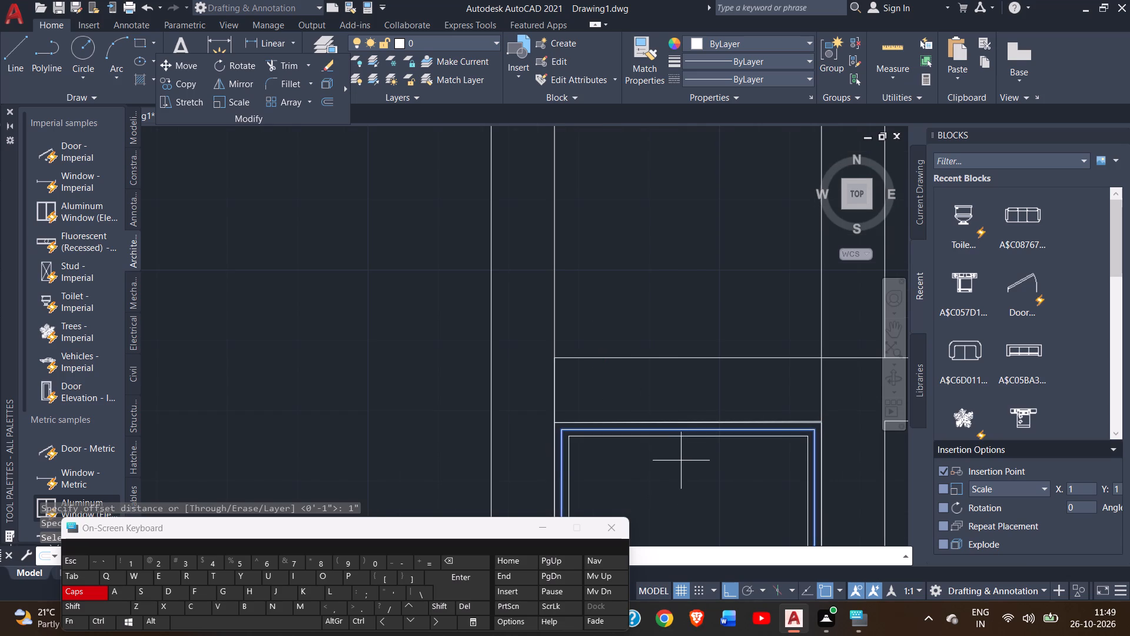
{"action": "left_click", "coordinate": [684, 475]}
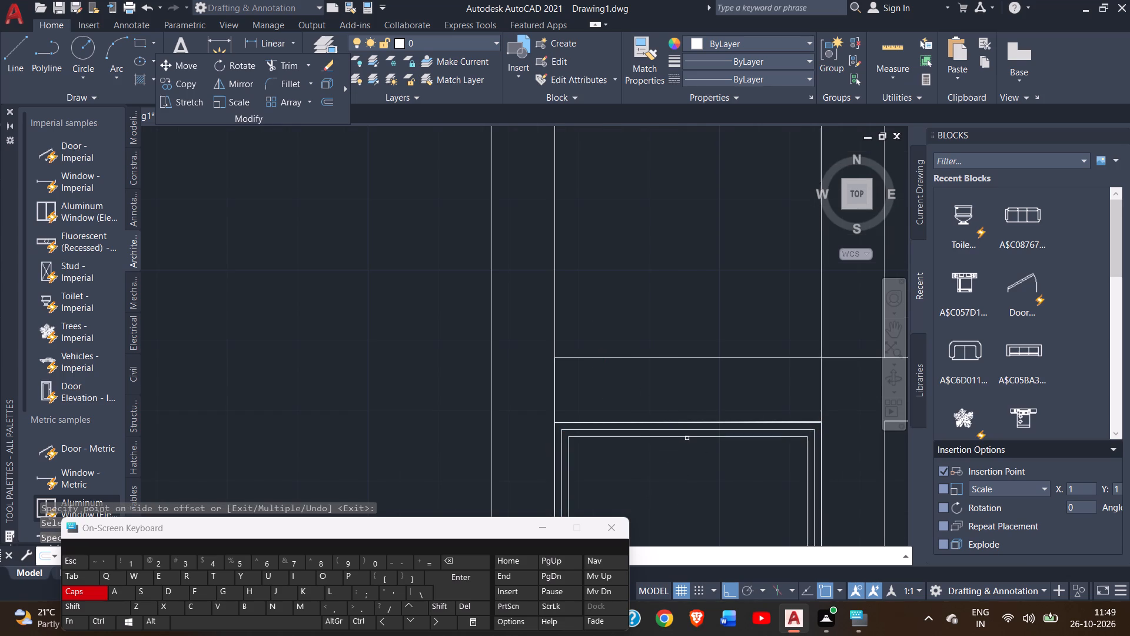
{"action": "left_click", "coordinate": [687, 438]}
{"action": "double_click", "coordinate": [693, 476]}
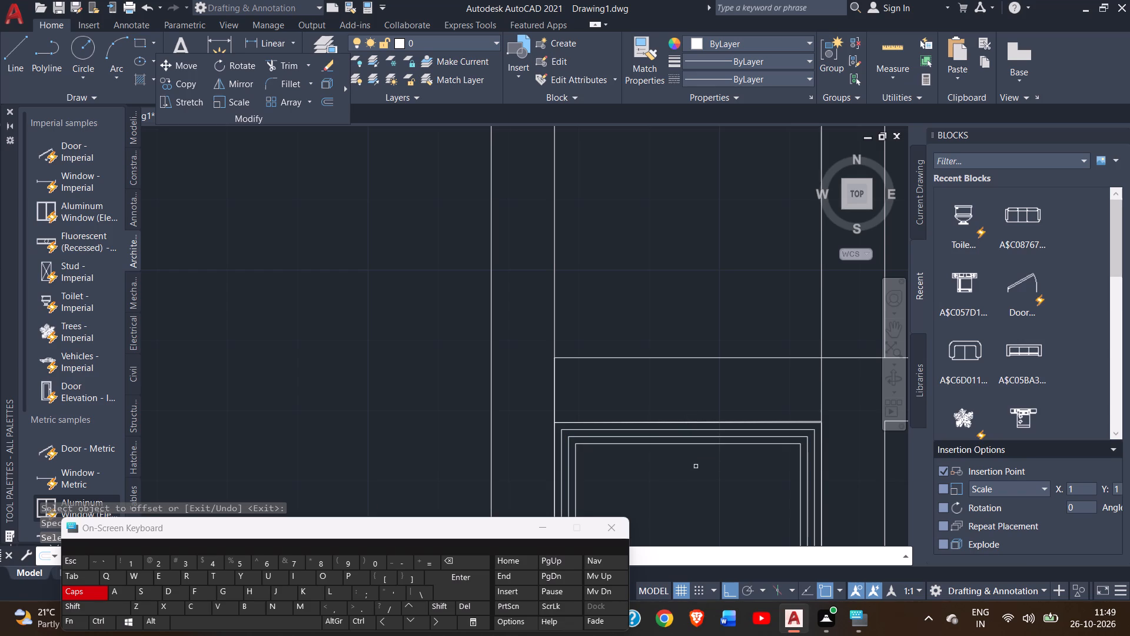
{"action": "scroll", "coordinate": [707, 435], "scroll_direction": "down", "scroll_amount": 2}
{"action": "scroll", "coordinate": [709, 437], "scroll_direction": "up", "scroll_amount": 2}
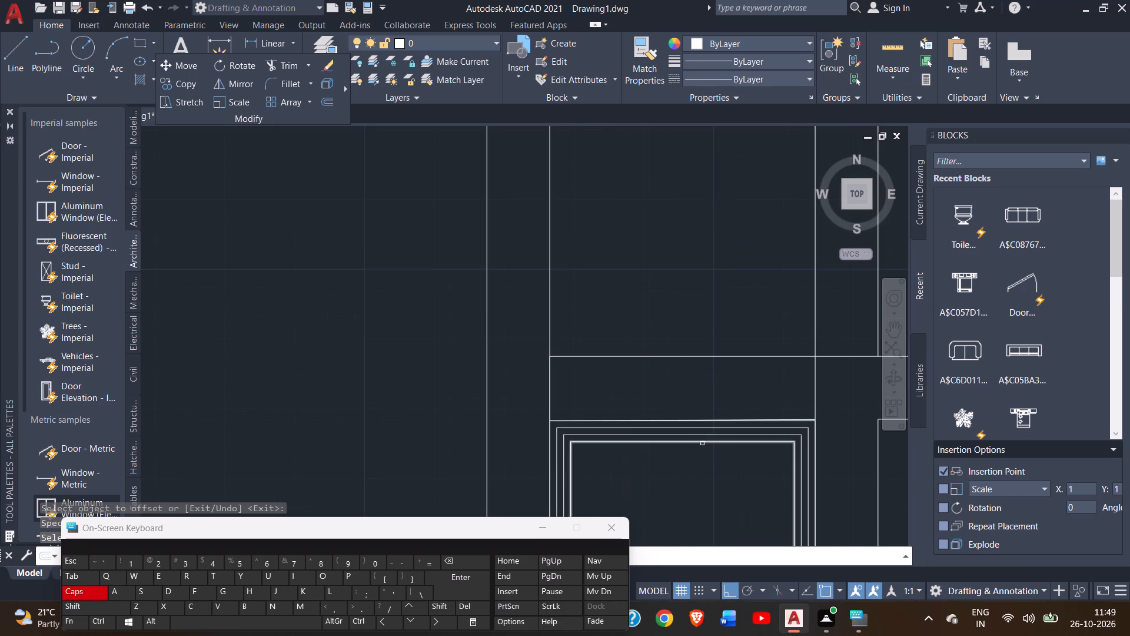
{"action": "left_click", "coordinate": [702, 442]}
{"action": "left_click", "coordinate": [703, 479]}
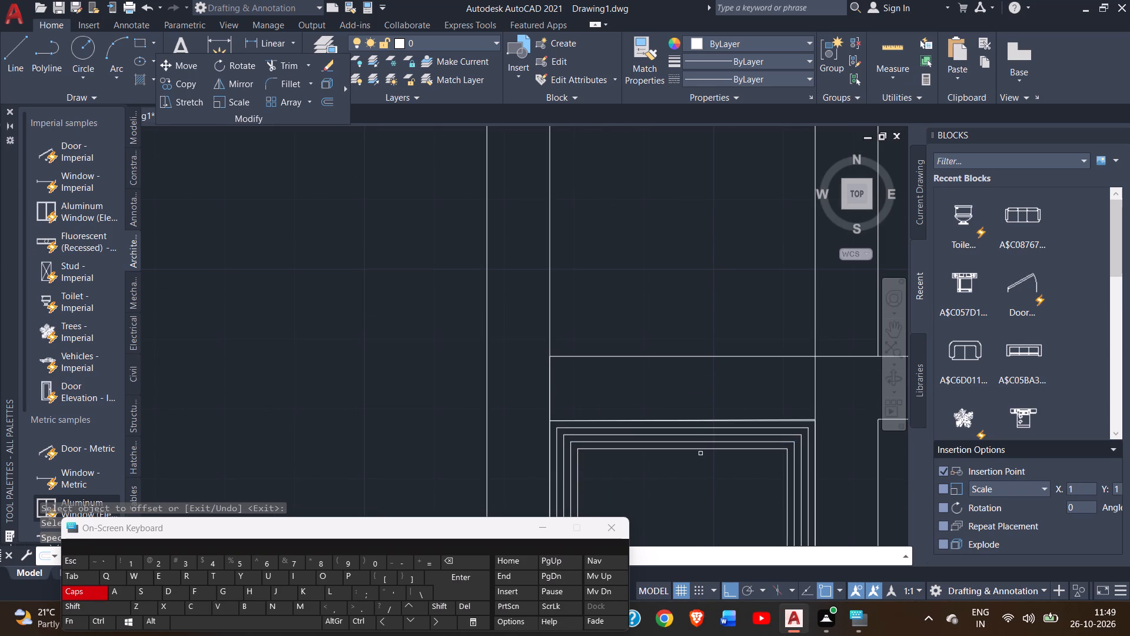
{"action": "left_click", "coordinate": [700, 449]}
{"action": "left_click", "coordinate": [702, 486]}
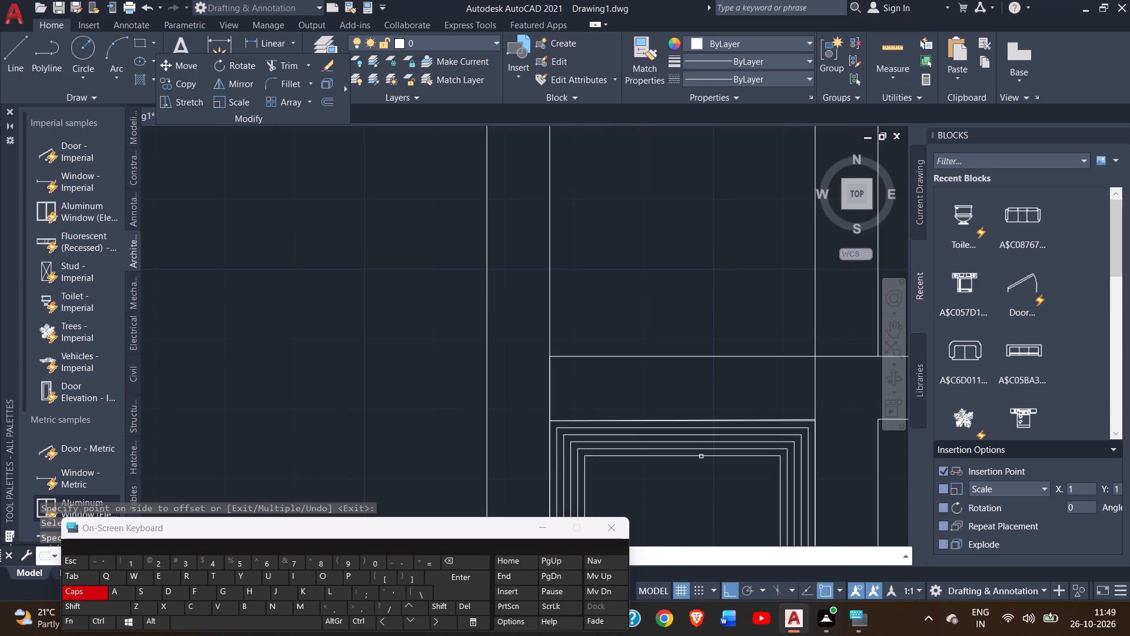
Offset the innermost west-strip rectangle inward five more times at 1" spacing.
{"action": "left_click", "coordinate": [701, 456]}
{"action": "left_click", "coordinate": [704, 479]}
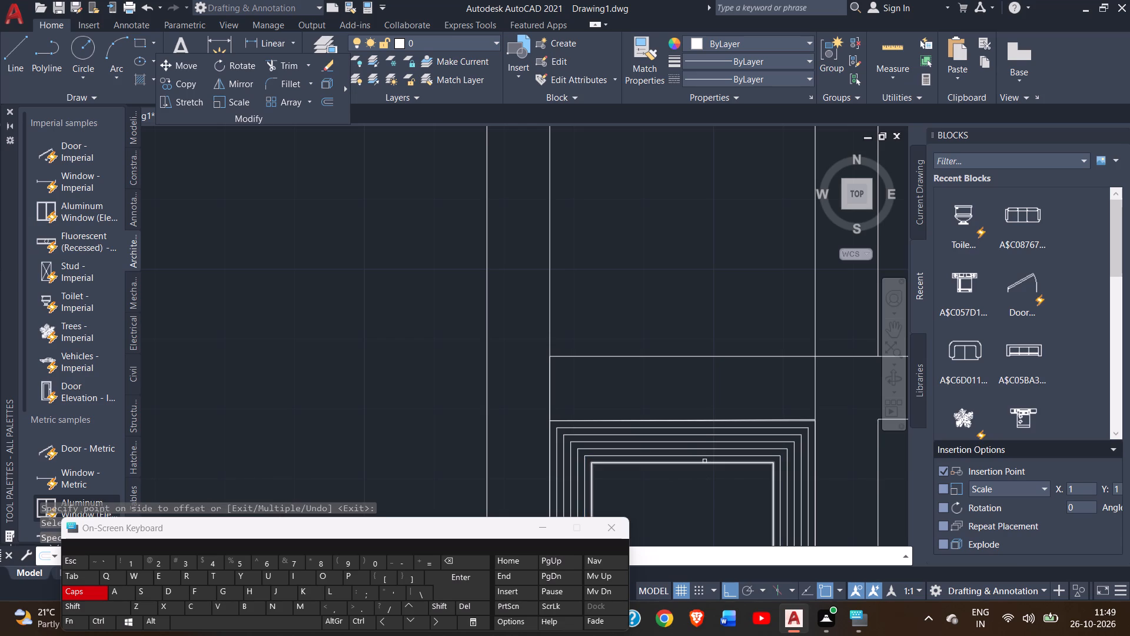
{"action": "left_click", "coordinate": [705, 463]}
{"action": "left_click", "coordinate": [707, 492]}
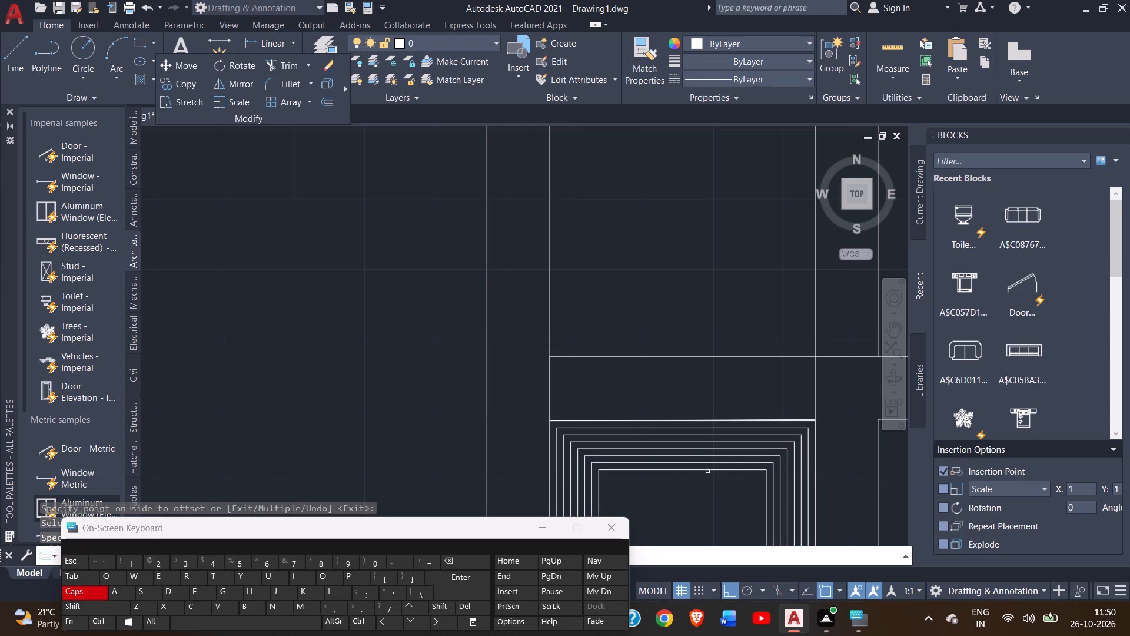
{"action": "left_click", "coordinate": [707, 471]}
{"action": "left_click", "coordinate": [708, 498]}
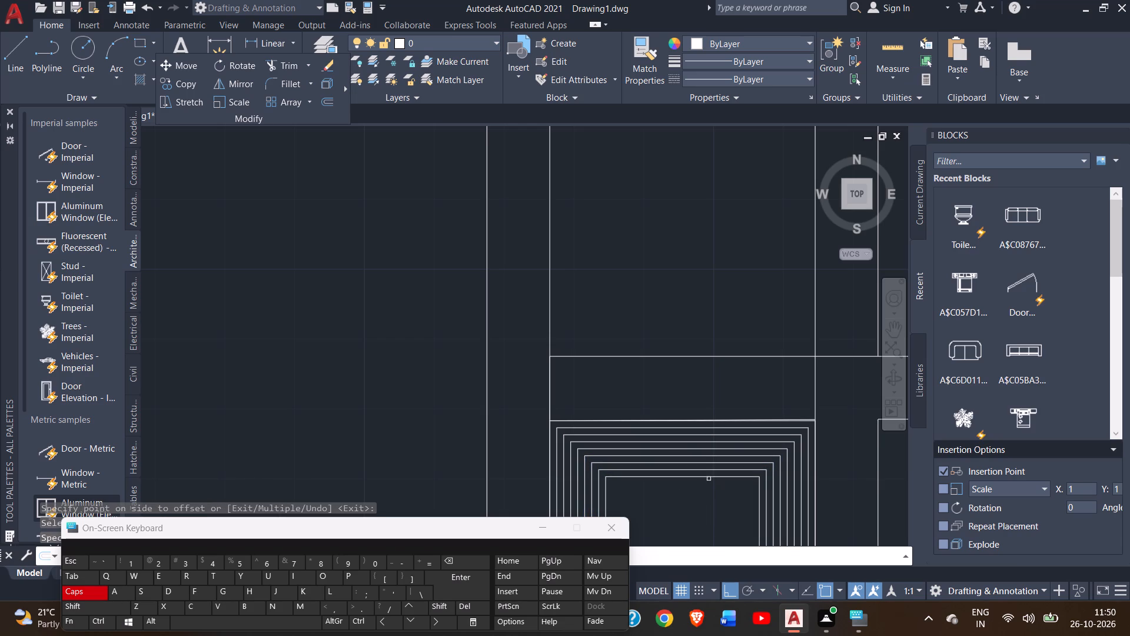
{"action": "left_click", "coordinate": [709, 476]}
{"action": "left_click", "coordinate": [710, 507]}
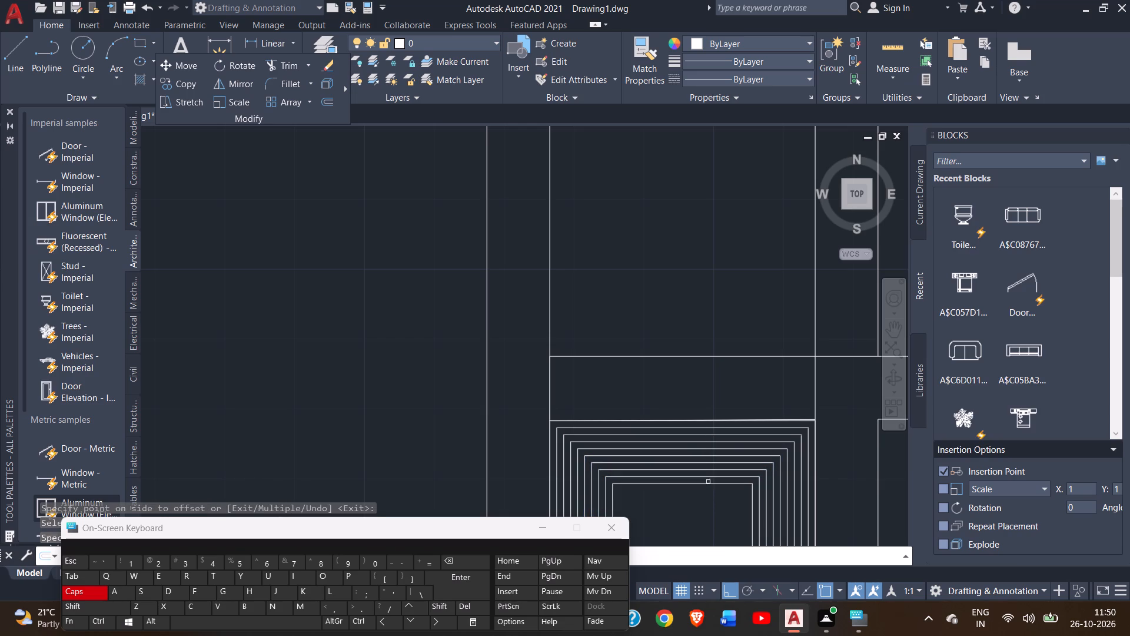
{"action": "left_click", "coordinate": [709, 483]}
{"action": "left_click", "coordinate": [709, 502]}
Nest another five rectangles inside the west-strip set, each offset 1" inward from the previous one.
{"action": "scroll", "coordinate": [709, 503], "scroll_direction": "down", "scroll_amount": 2}
{"action": "middle_click_drag", "start_coordinate": [709, 503], "coordinate": [709, 502]}
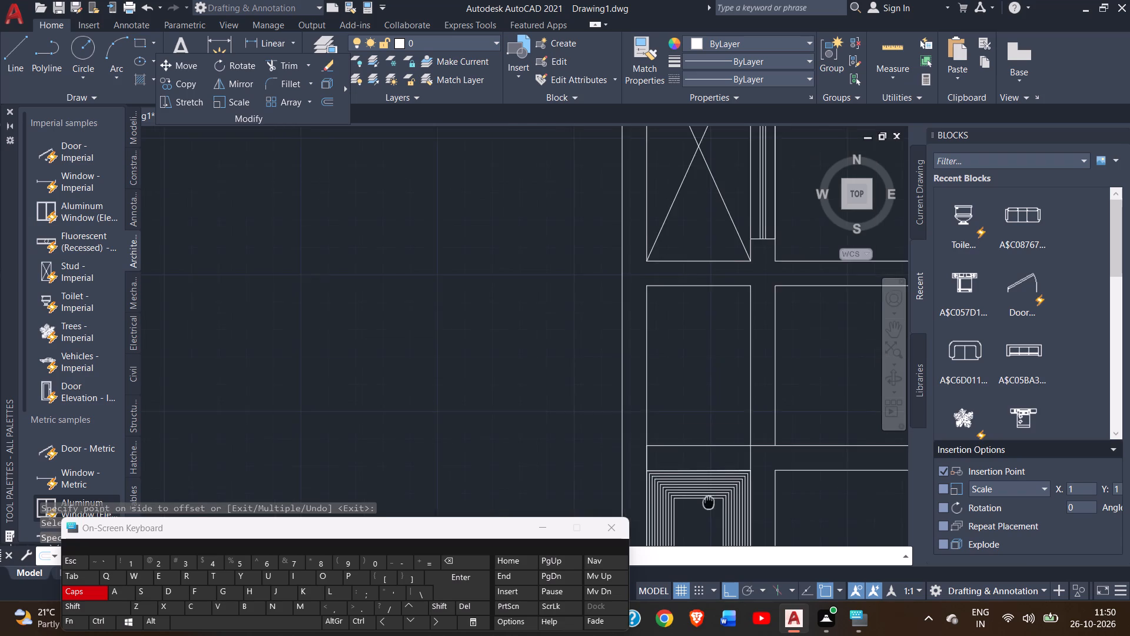
{"action": "middle_click_drag", "start_coordinate": [709, 502], "coordinate": [667, 346]}
{"action": "scroll", "coordinate": [672, 382], "scroll_direction": "down", "scroll_amount": 3}
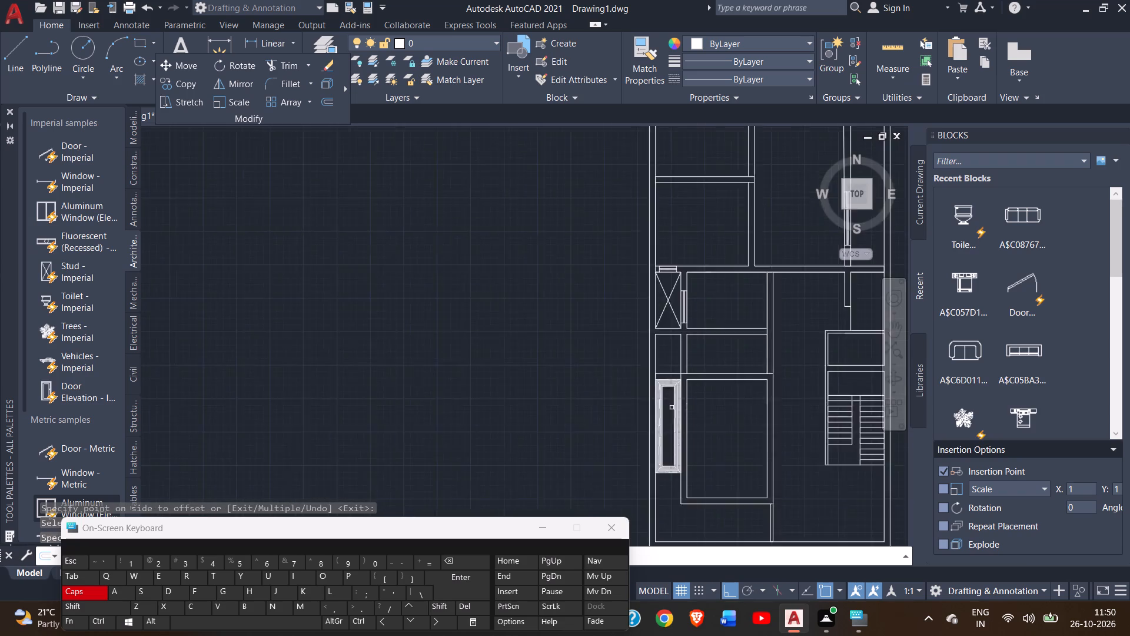
{"action": "scroll", "coordinate": [672, 408], "scroll_direction": "up", "scroll_amount": 3}
{"action": "scroll", "coordinate": [667, 350], "scroll_direction": "up", "scroll_amount": 2}
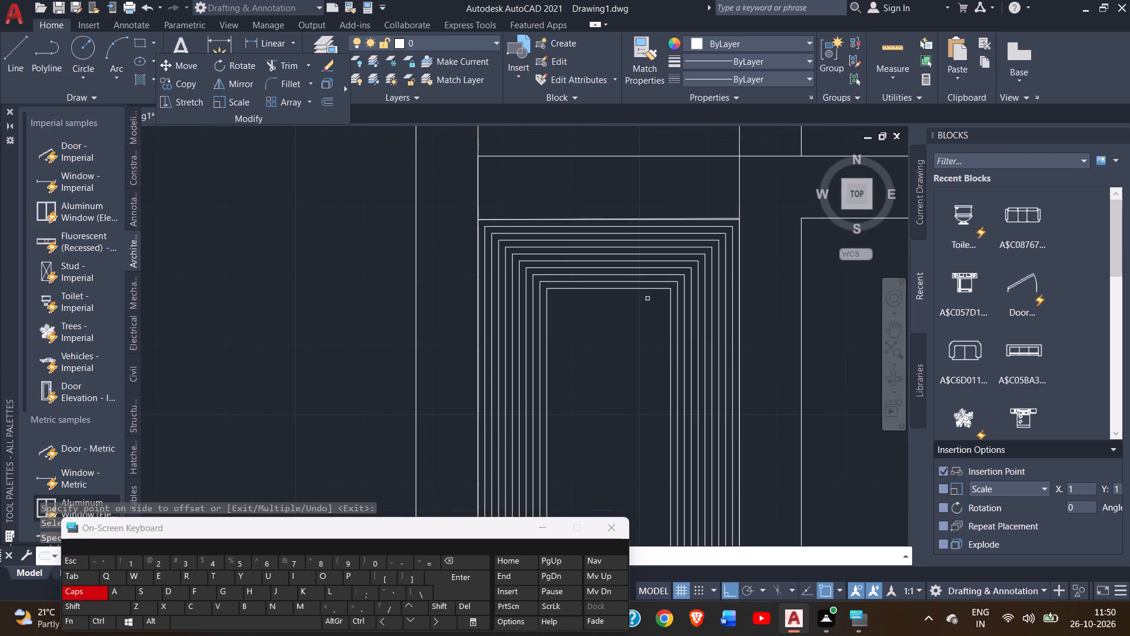
{"action": "left_click", "coordinate": [649, 289]}
{"action": "left_click", "coordinate": [651, 323]}
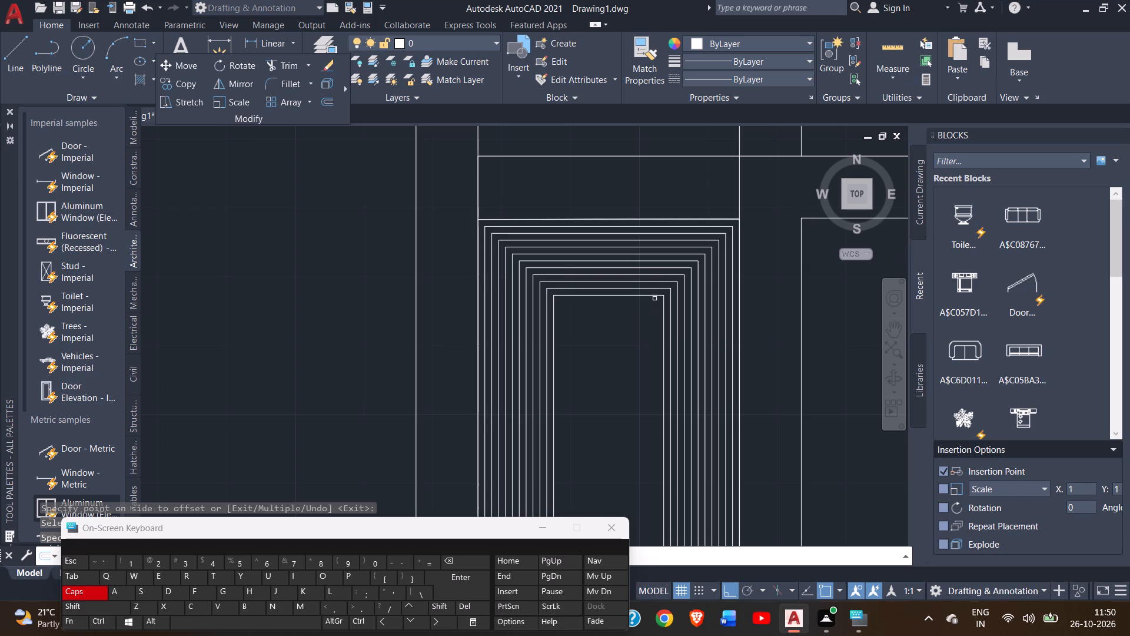
{"action": "left_click", "coordinate": [656, 296]}
{"action": "left_click", "coordinate": [656, 333]}
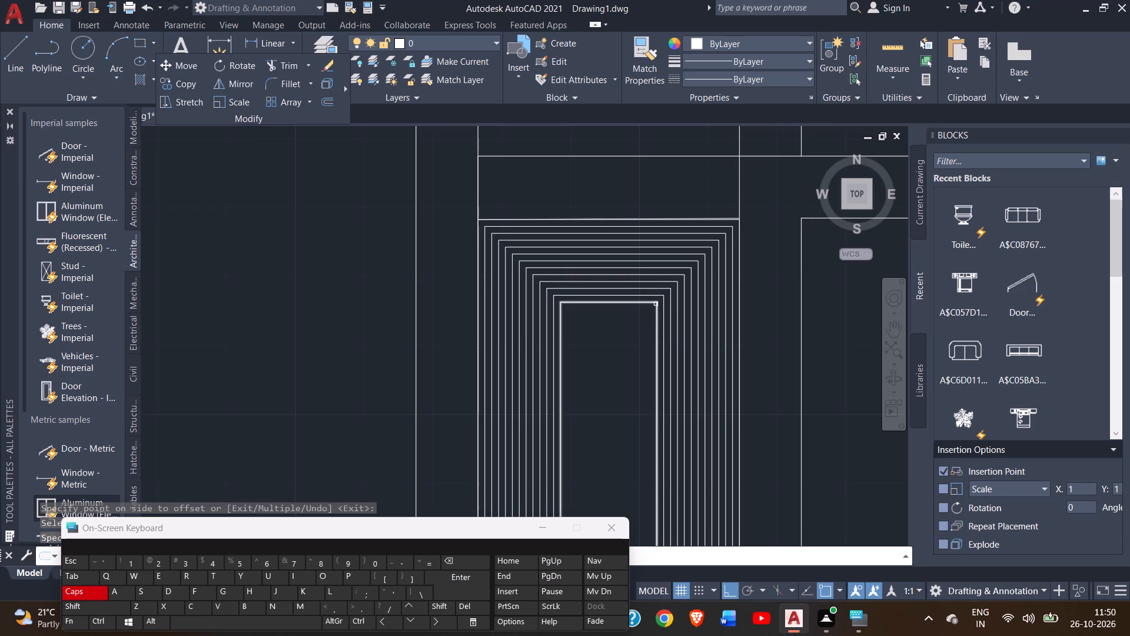
{"action": "left_click", "coordinate": [656, 304]}
{"action": "left_click", "coordinate": [646, 328]}
{"action": "left_click", "coordinate": [646, 309]}
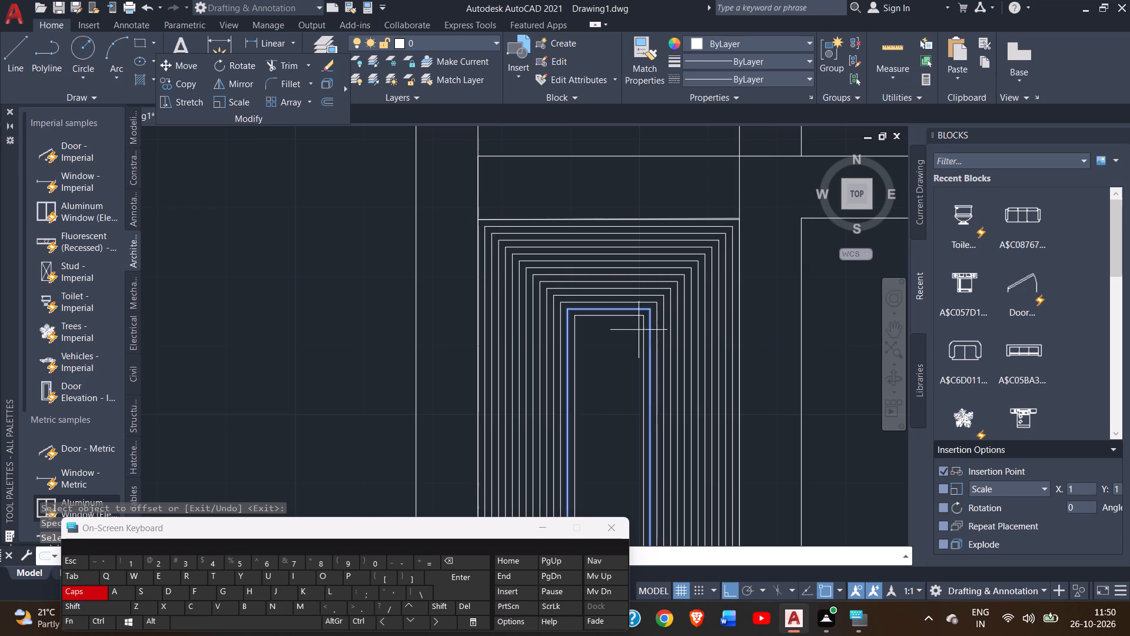
{"action": "left_click", "coordinate": [635, 340]}
{"action": "left_click", "coordinate": [638, 315]}
{"action": "left_click", "coordinate": [633, 345]}
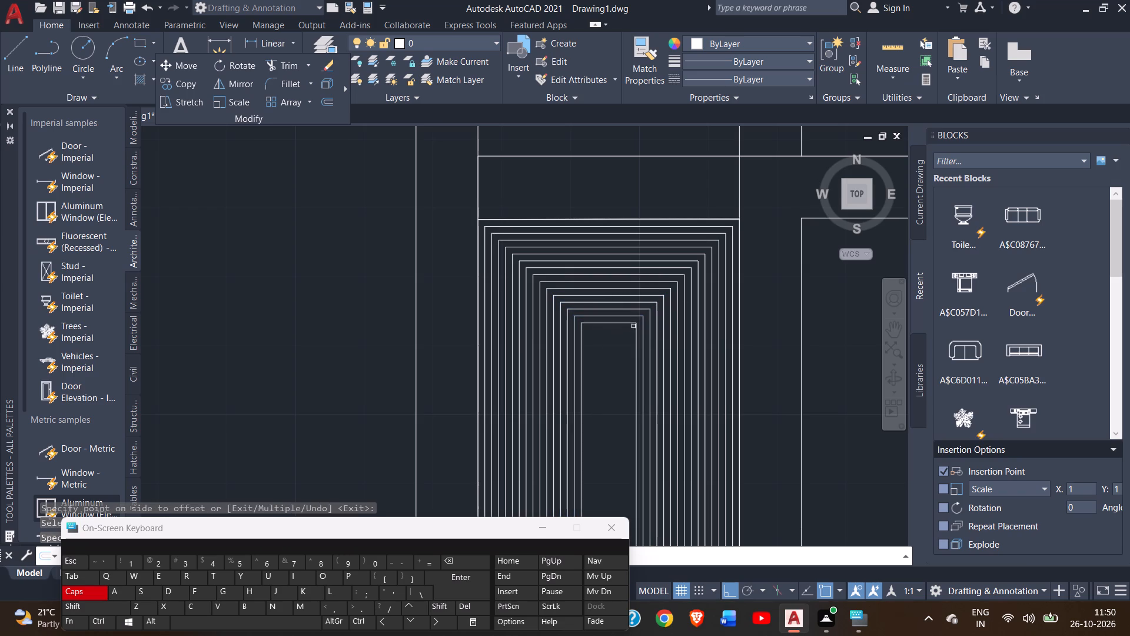
Offset the innermost rectangle inward by 1" three more times, leaving only a narrow core, and end the Offset command.
{"action": "left_click", "coordinate": [634, 321]}
{"action": "left_click", "coordinate": [629, 362]}
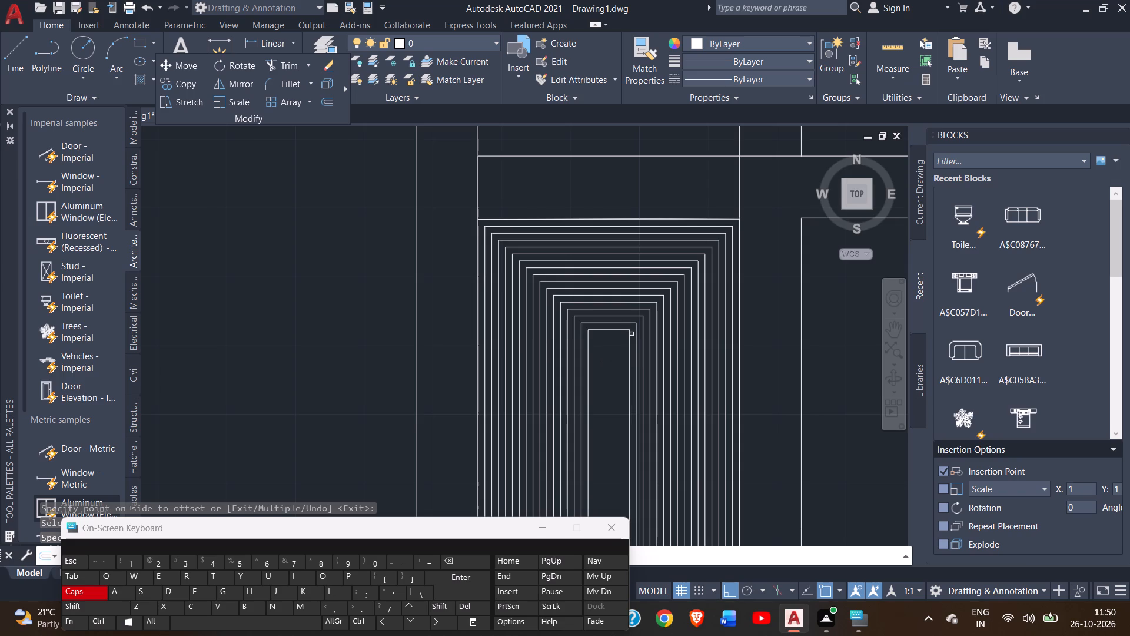
{"action": "left_click", "coordinate": [630, 328]}
{"action": "left_click", "coordinate": [618, 357]}
{"action": "left_click", "coordinate": [618, 337]}
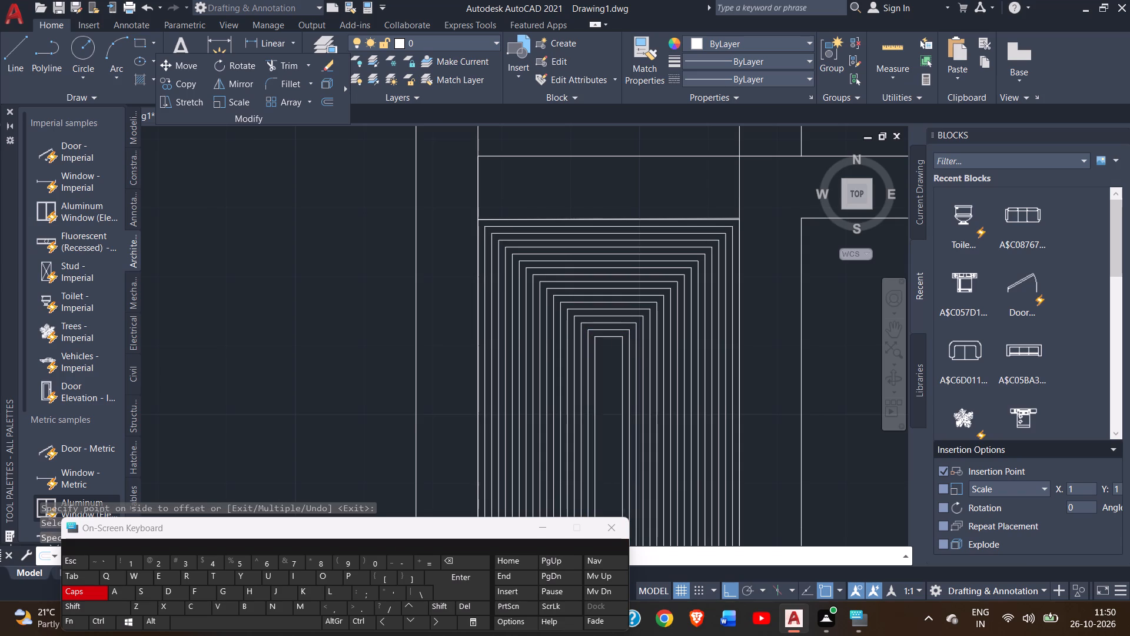
{"action": "left_click", "coordinate": [614, 360]}
{"action": "left_click", "coordinate": [614, 343]}
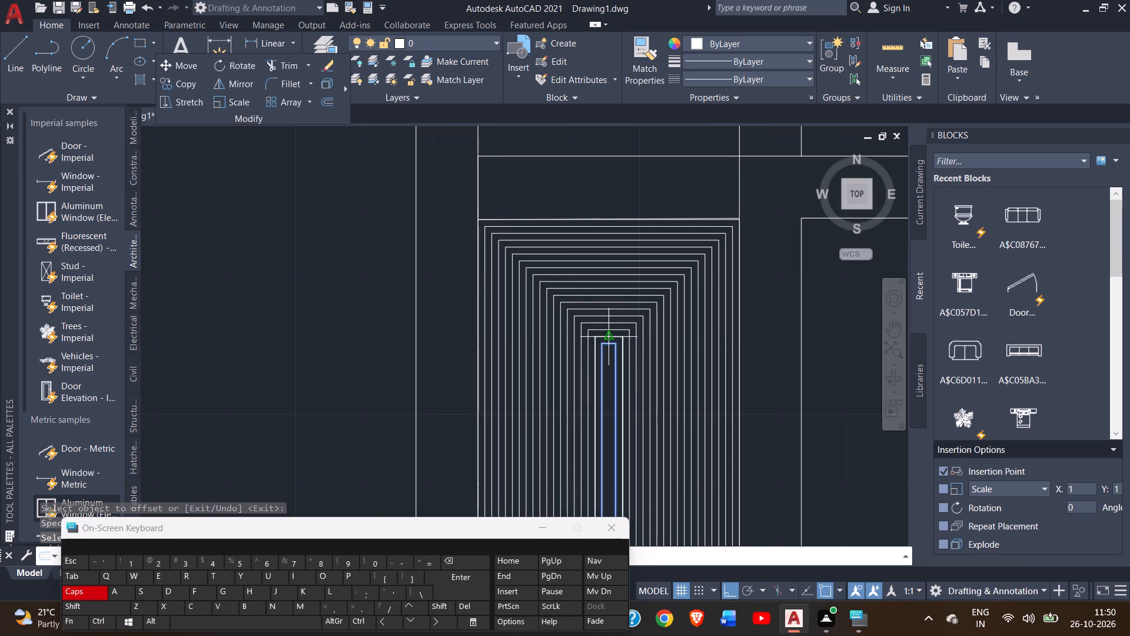
{"action": "right_click", "coordinate": [610, 352]}
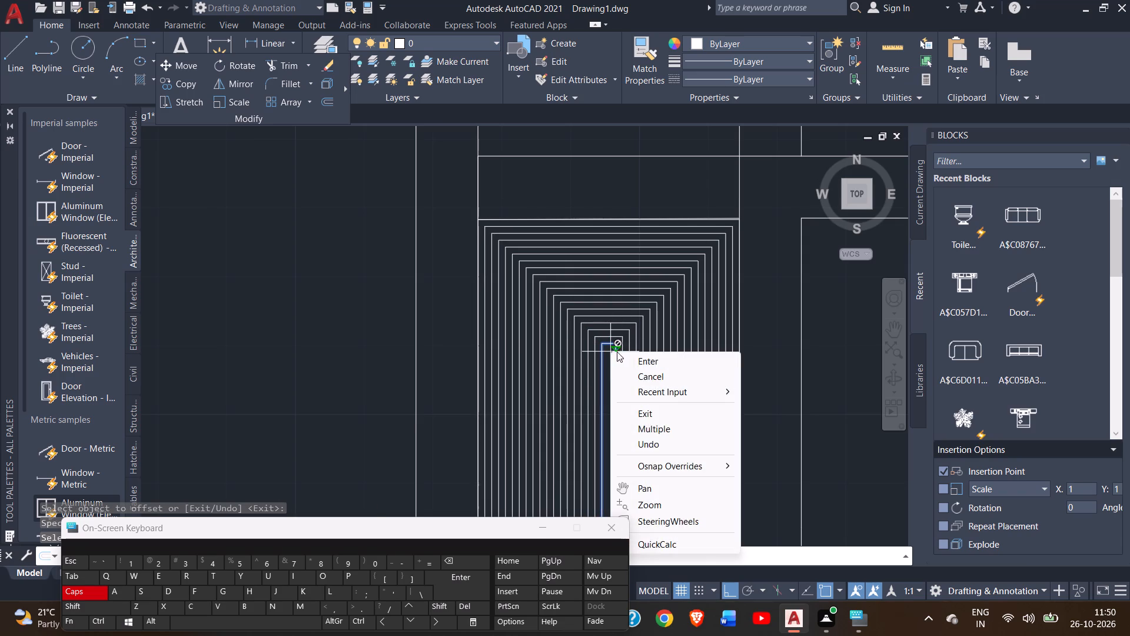
{"action": "left_click", "coordinate": [629, 357]}
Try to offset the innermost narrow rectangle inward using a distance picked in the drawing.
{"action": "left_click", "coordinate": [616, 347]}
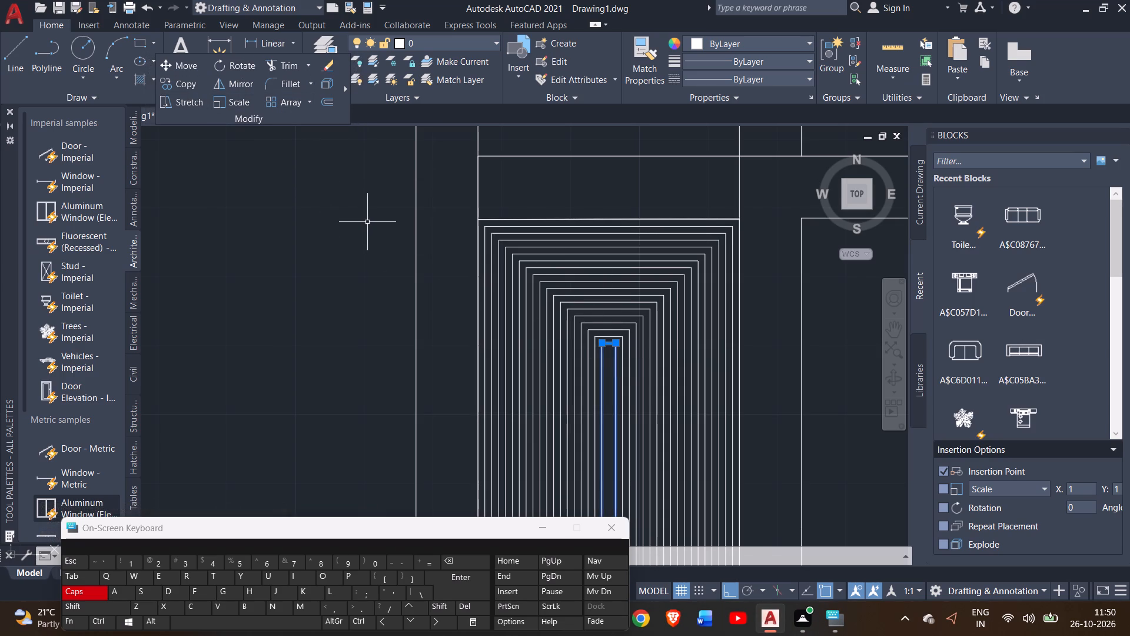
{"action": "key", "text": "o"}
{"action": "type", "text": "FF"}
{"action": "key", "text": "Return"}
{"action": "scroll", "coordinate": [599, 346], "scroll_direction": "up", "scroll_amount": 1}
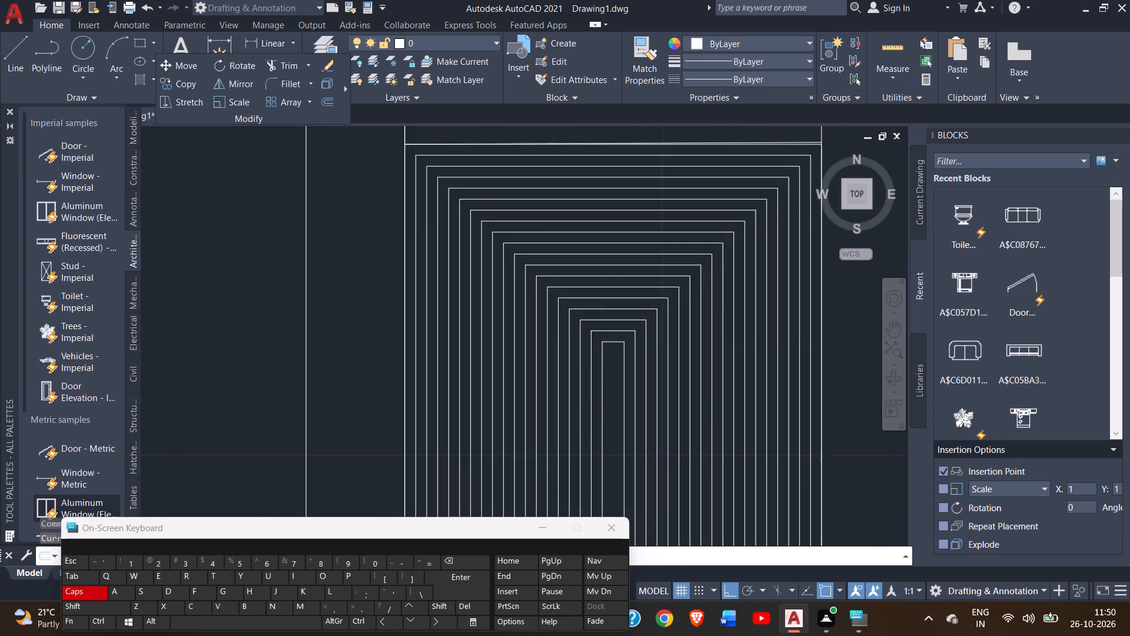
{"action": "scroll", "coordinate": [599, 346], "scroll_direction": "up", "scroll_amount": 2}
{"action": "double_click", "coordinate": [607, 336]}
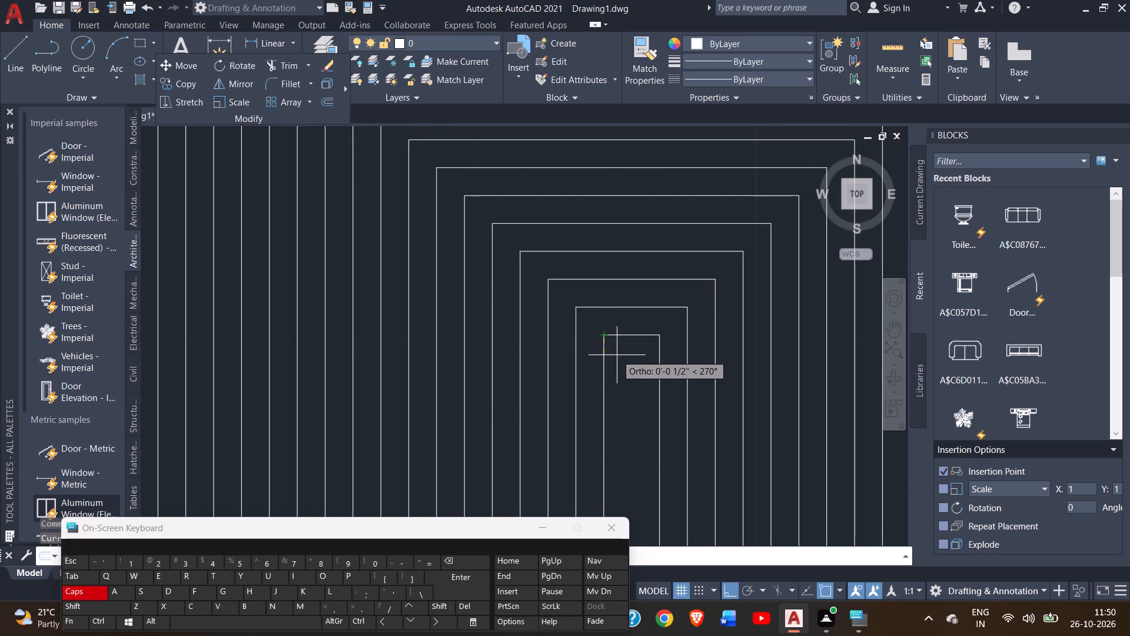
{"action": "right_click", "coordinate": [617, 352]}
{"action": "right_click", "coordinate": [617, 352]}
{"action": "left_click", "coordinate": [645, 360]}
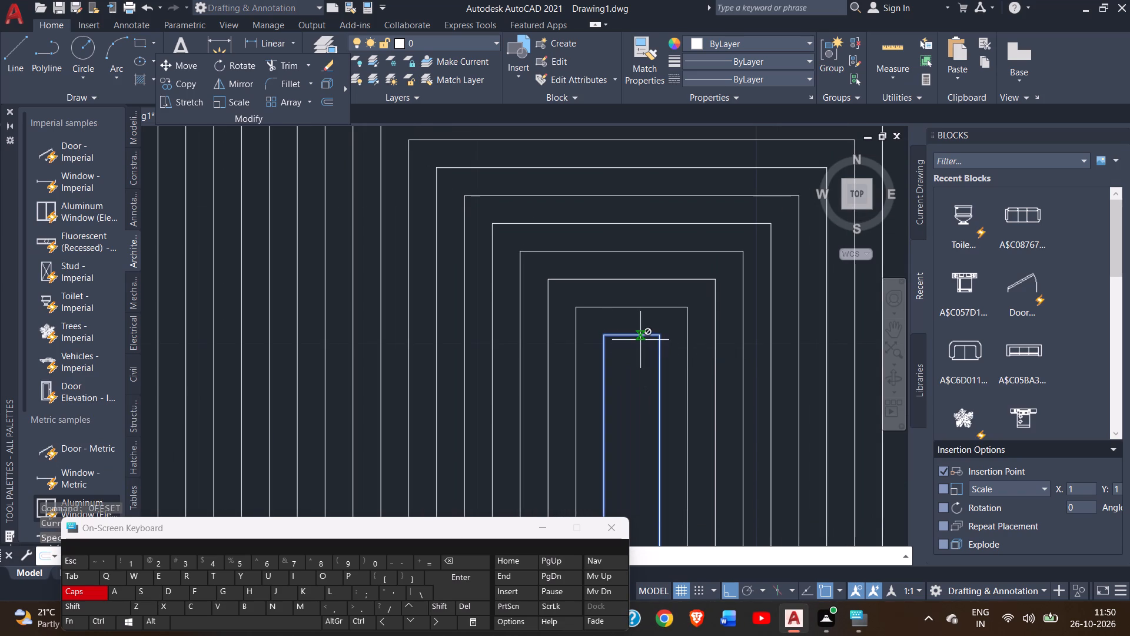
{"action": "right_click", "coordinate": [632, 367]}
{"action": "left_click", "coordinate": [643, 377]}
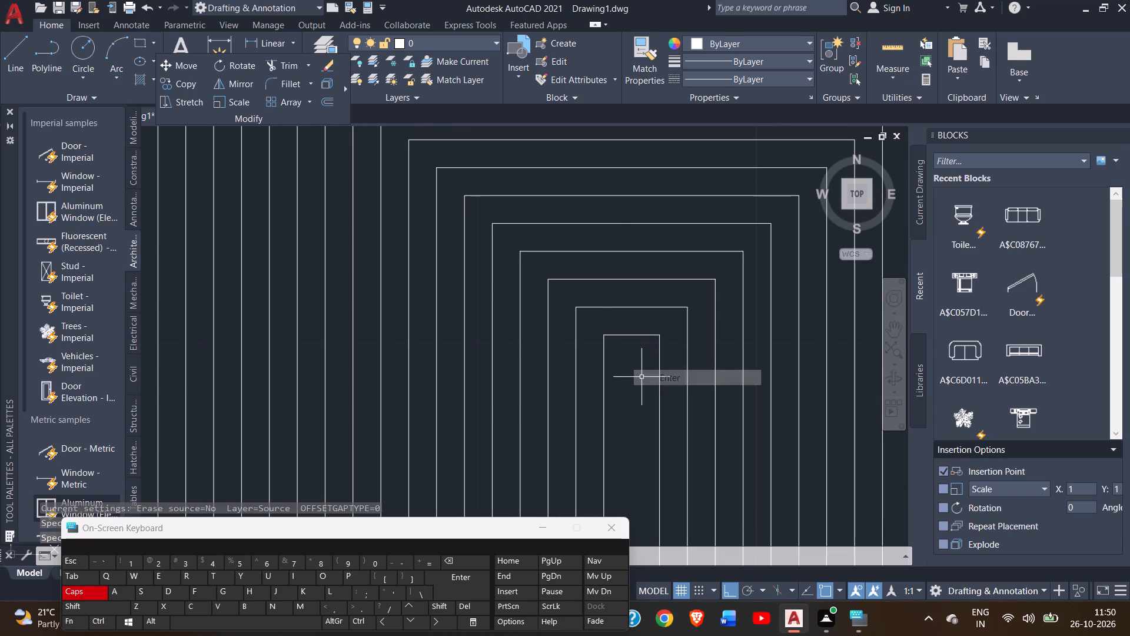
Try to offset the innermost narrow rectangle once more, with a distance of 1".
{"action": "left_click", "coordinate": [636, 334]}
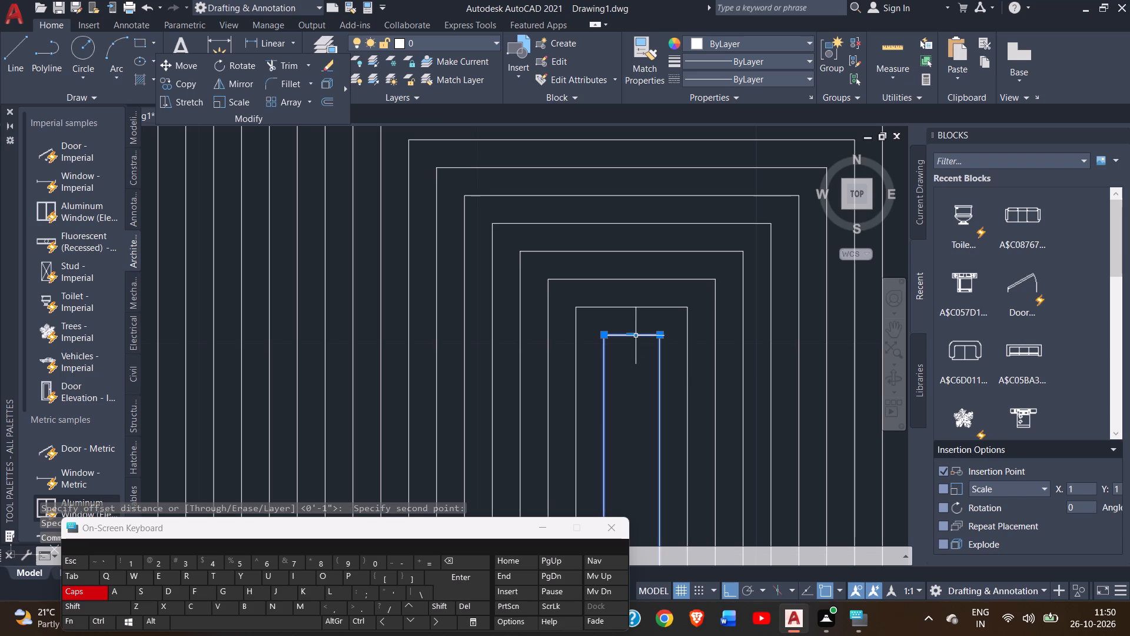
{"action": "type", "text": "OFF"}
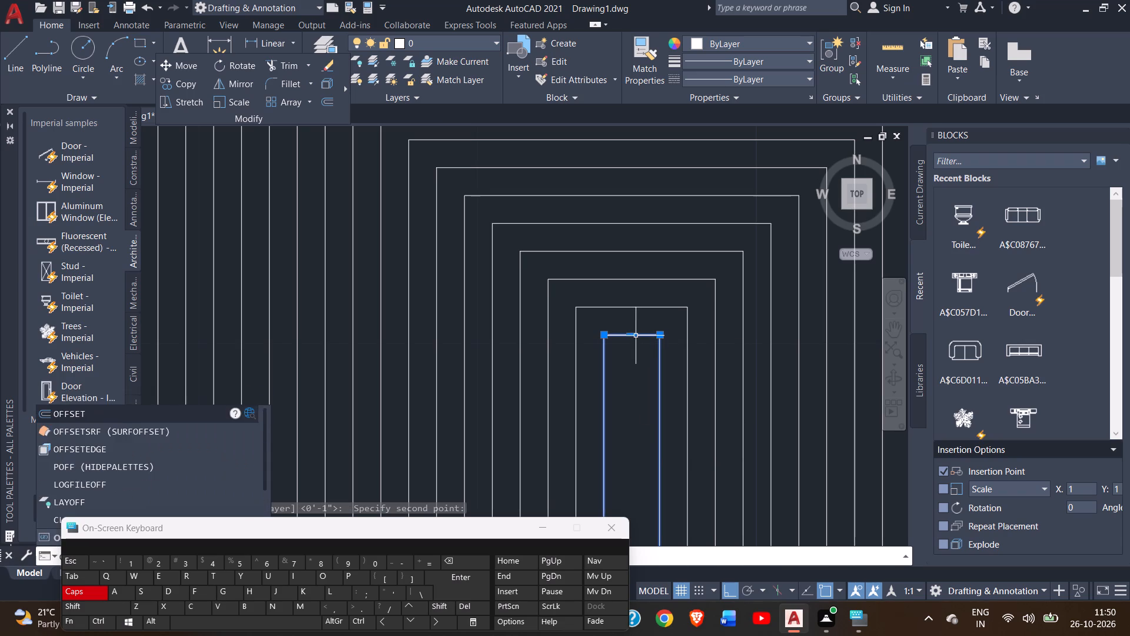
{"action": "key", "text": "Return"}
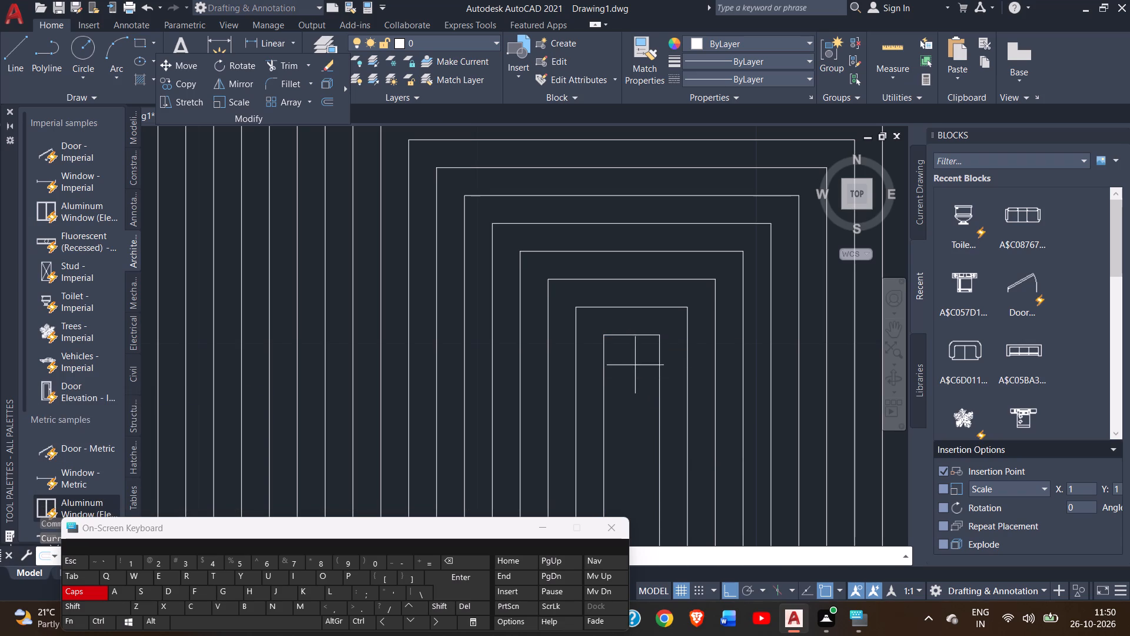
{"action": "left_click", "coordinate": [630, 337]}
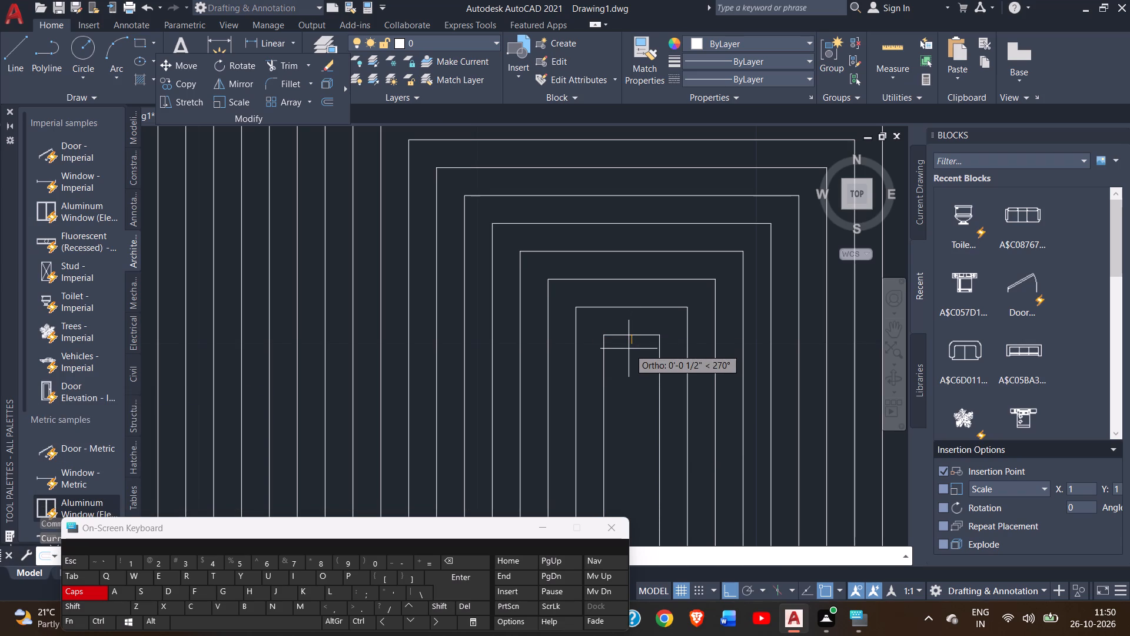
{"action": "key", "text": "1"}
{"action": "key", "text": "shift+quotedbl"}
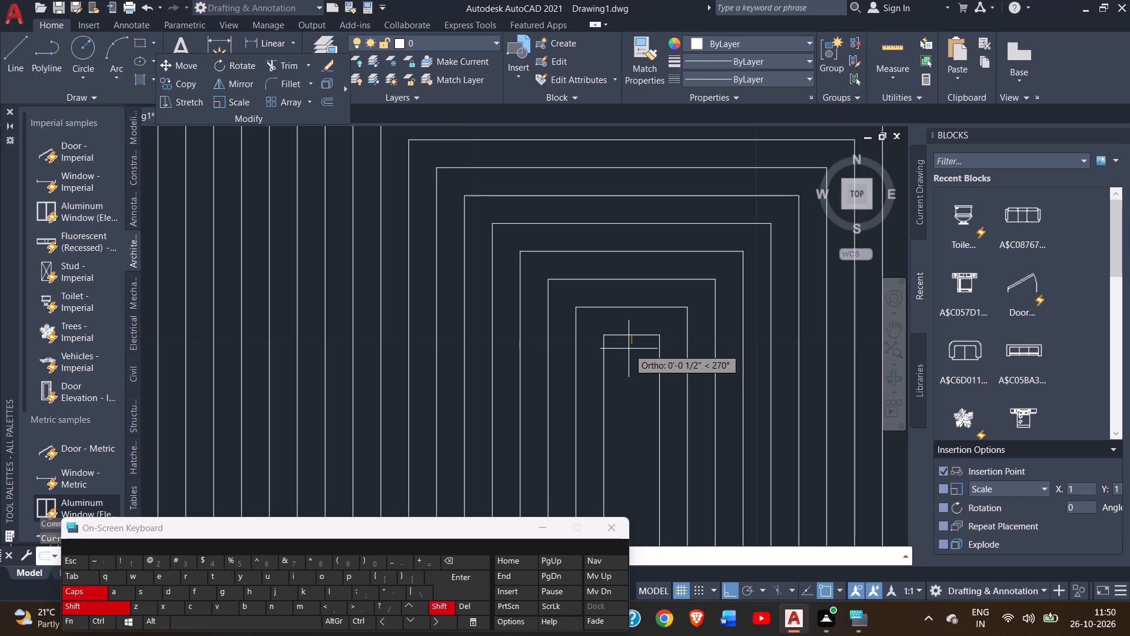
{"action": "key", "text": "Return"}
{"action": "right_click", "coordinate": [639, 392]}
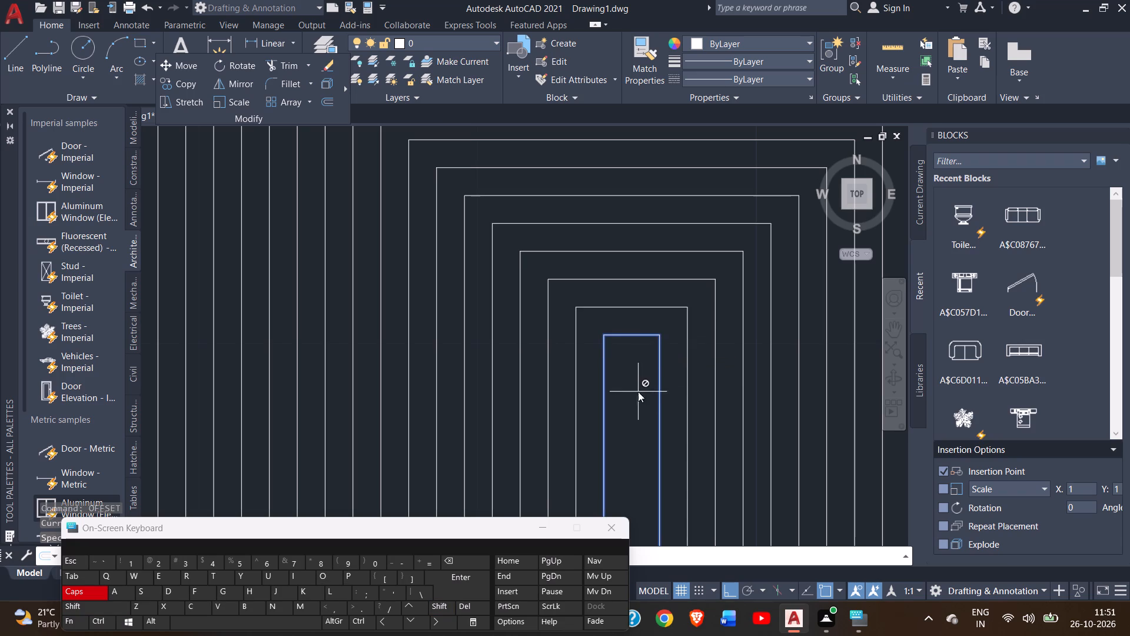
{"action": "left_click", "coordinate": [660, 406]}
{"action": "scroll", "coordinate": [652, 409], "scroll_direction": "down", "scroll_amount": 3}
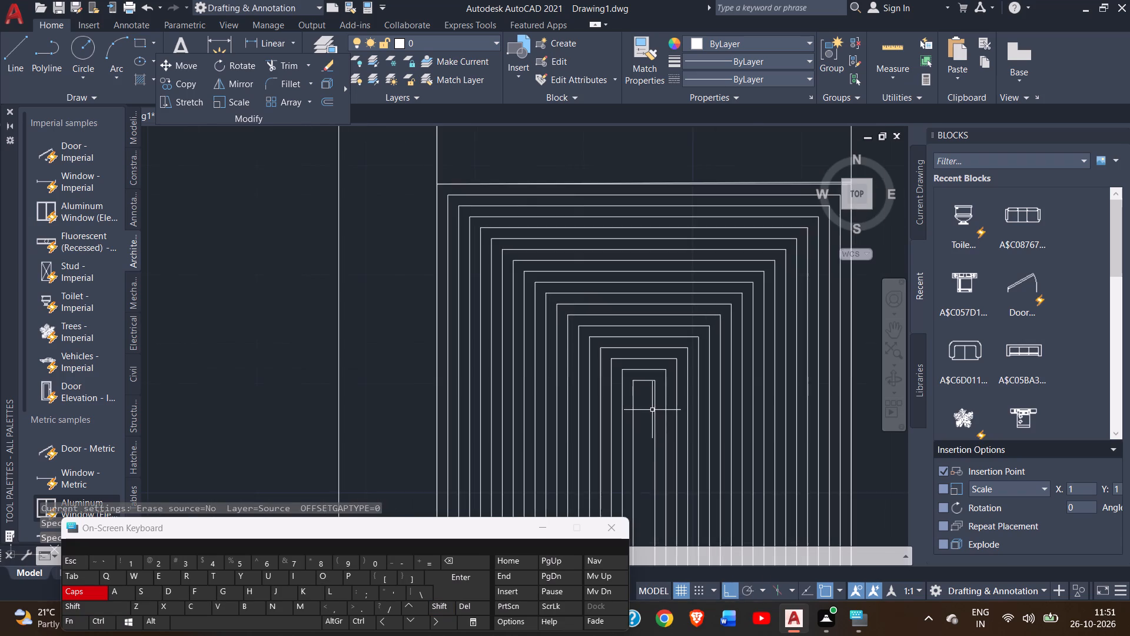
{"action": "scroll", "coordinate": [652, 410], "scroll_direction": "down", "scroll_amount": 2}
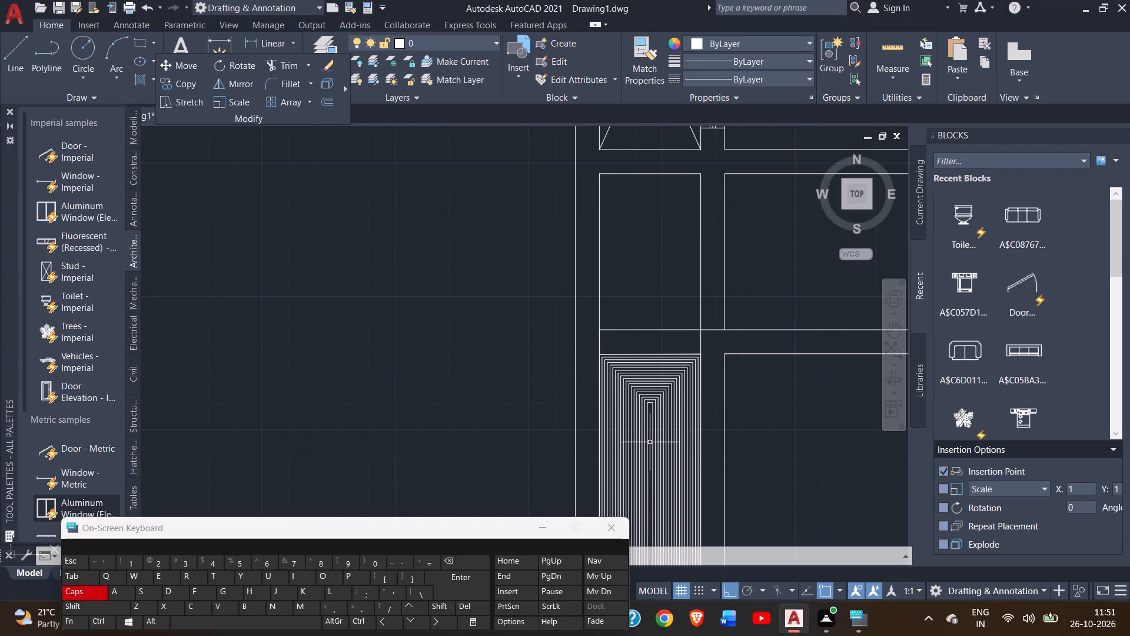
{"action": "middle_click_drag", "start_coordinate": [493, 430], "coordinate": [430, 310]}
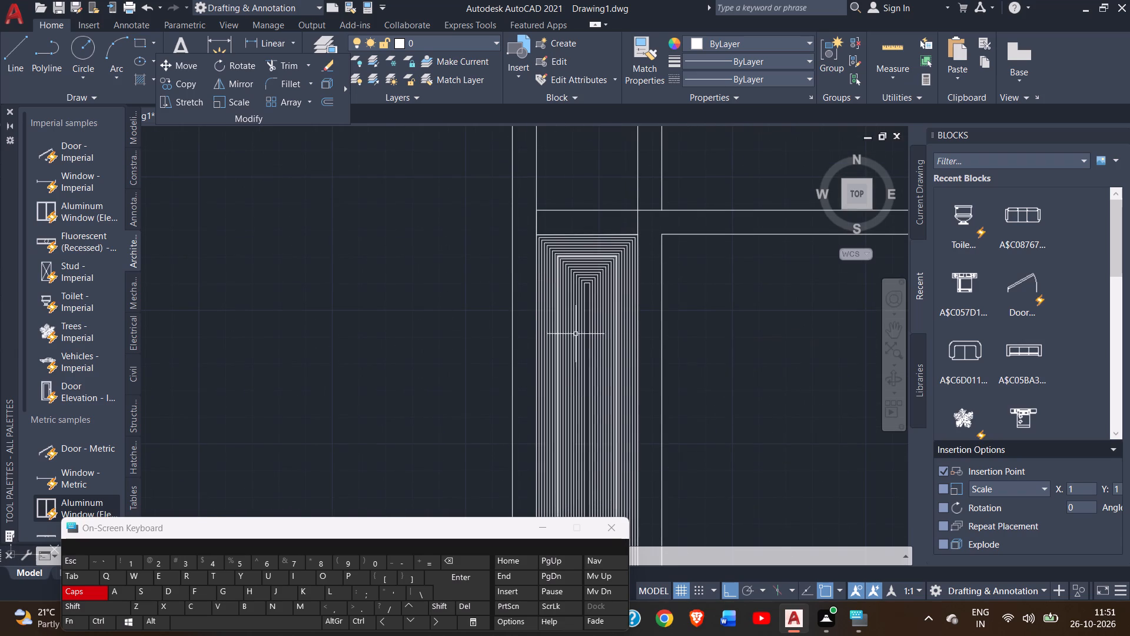
Examine the nested rectangles in the west strip and the surrounding rooms and walls of the floor plan.
{"action": "scroll", "coordinate": [583, 304], "scroll_direction": "up", "scroll_amount": 2}
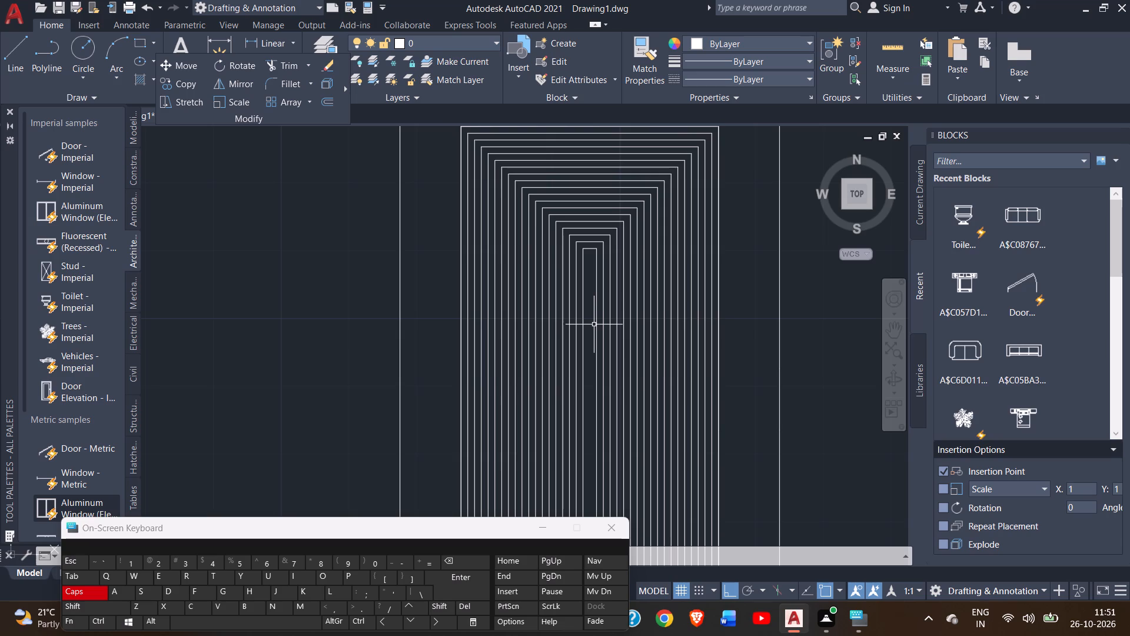
{"action": "middle_click_drag", "start_coordinate": [592, 323], "coordinate": [535, 300]}
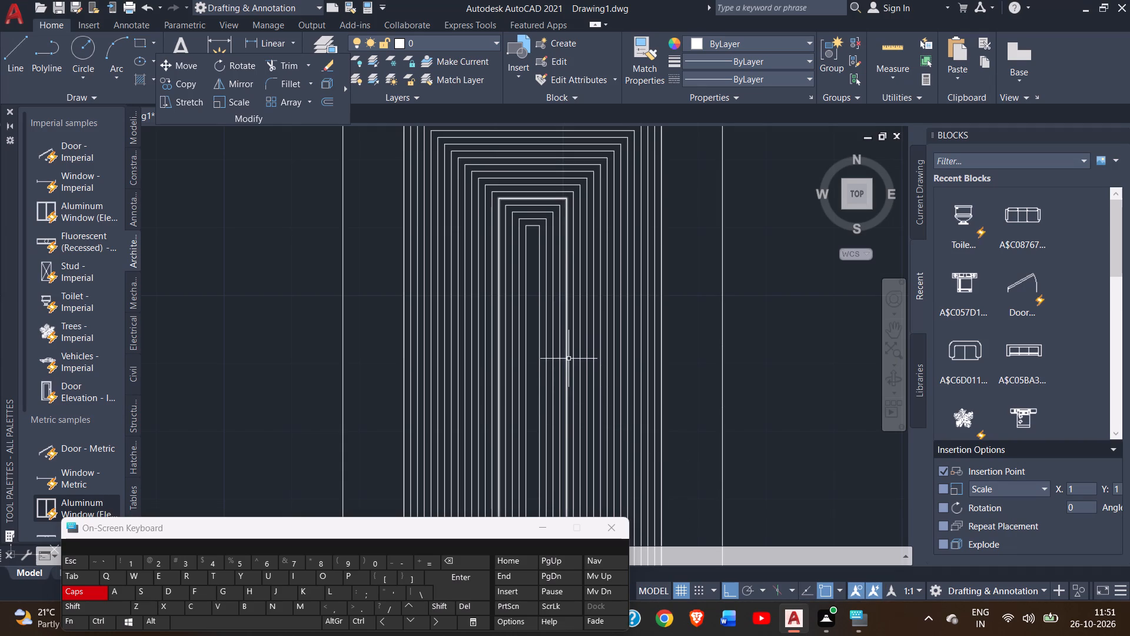
{"action": "scroll", "coordinate": [569, 359], "scroll_direction": "down", "scroll_amount": 4}
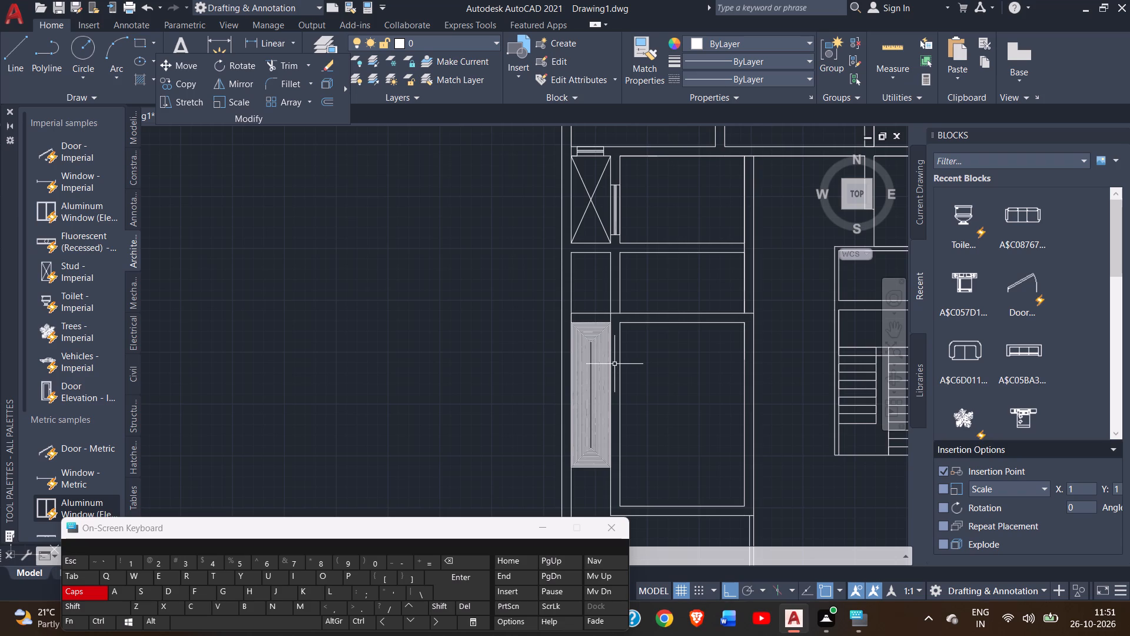
{"action": "scroll", "coordinate": [592, 365], "scroll_direction": "up", "scroll_amount": 6}
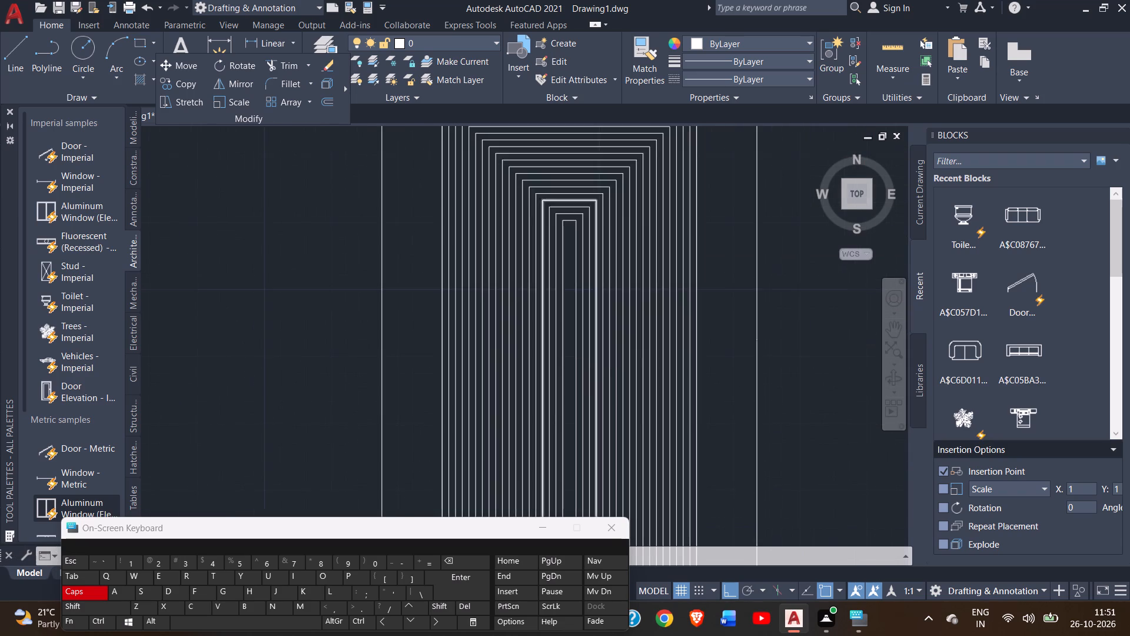
{"action": "scroll", "coordinate": [597, 359], "scroll_direction": "up", "scroll_amount": 1}
{"action": "scroll", "coordinate": [597, 359], "scroll_direction": "down", "scroll_amount": 5}
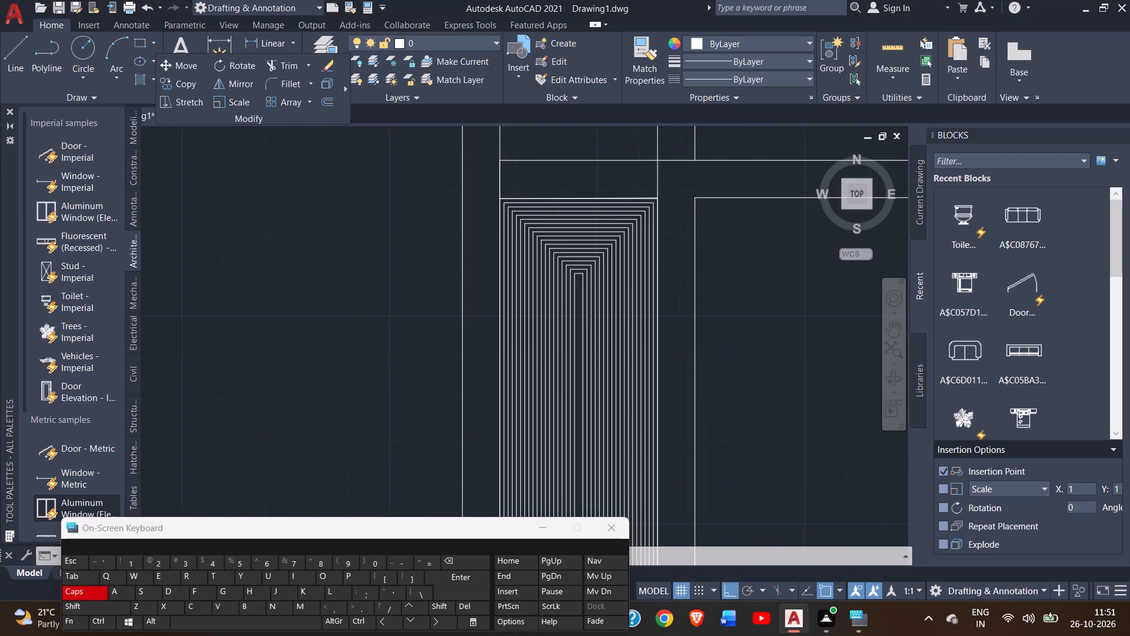
{"action": "scroll", "coordinate": [597, 359], "scroll_direction": "down", "scroll_amount": 2}
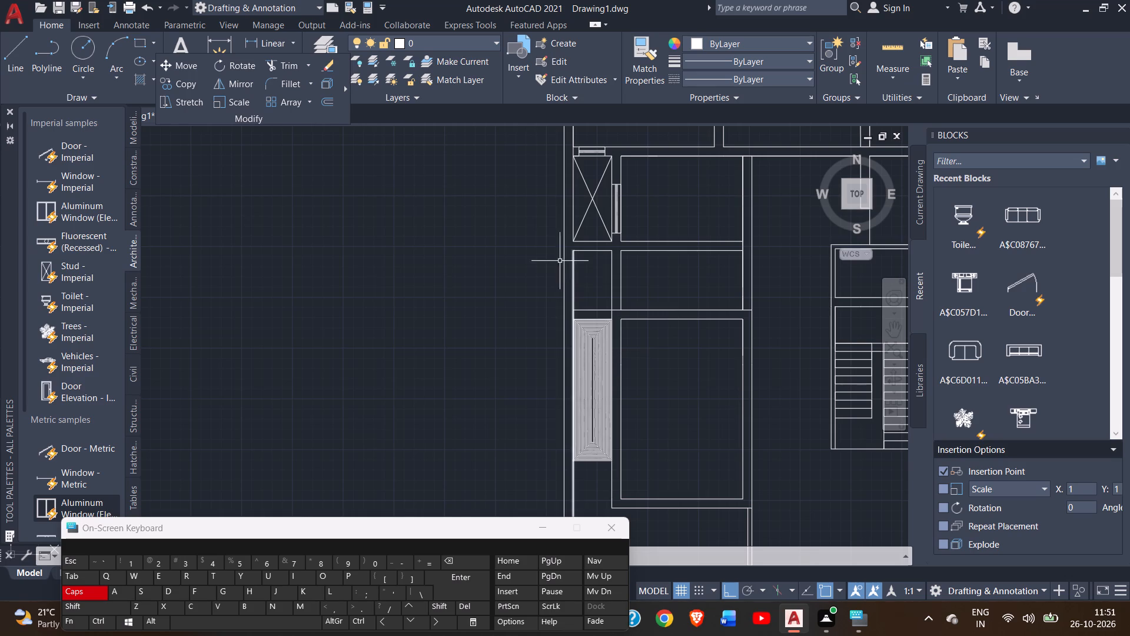
{"action": "scroll", "coordinate": [601, 255], "scroll_direction": "up", "scroll_amount": 2}
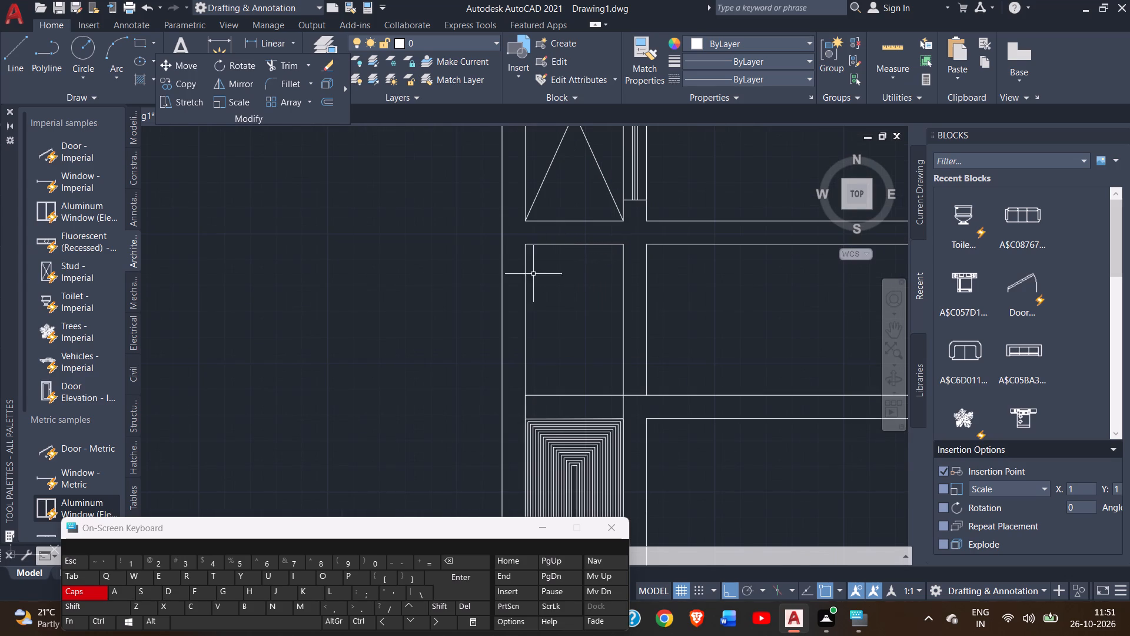
{"action": "scroll", "coordinate": [529, 286], "scroll_direction": "down", "scroll_amount": 2}
{"action": "middle_click_drag", "start_coordinate": [589, 226], "coordinate": [604, 351]}
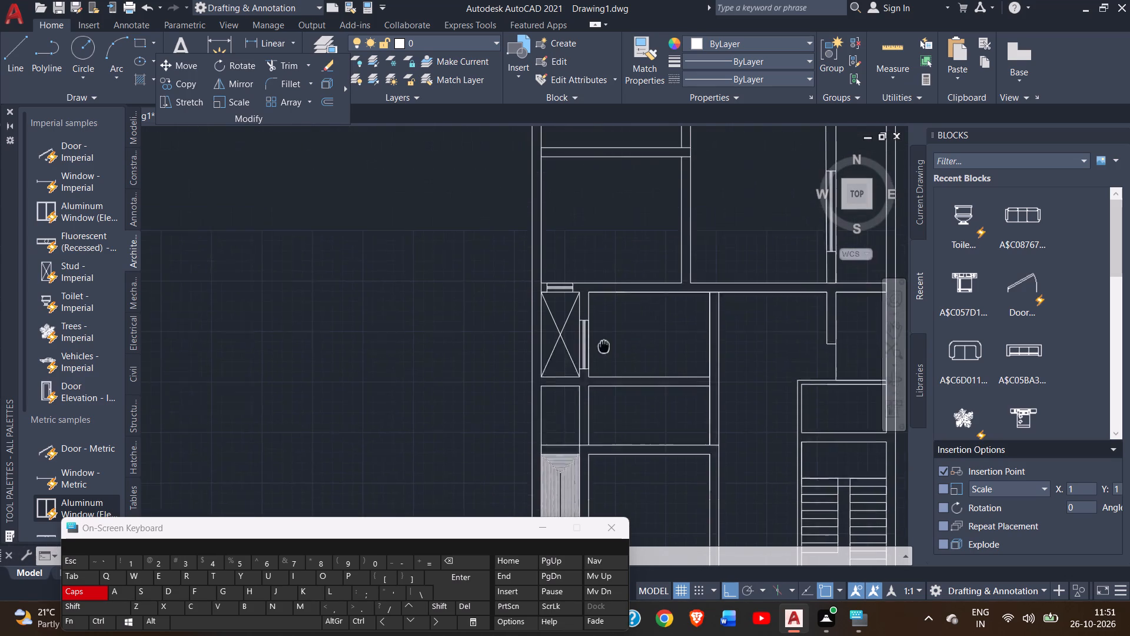
{"action": "middle_click_drag", "start_coordinate": [604, 351], "coordinate": [605, 360]}
{"action": "scroll", "coordinate": [607, 322], "scroll_direction": "down", "scroll_amount": 3}
{"action": "scroll", "coordinate": [634, 297], "scroll_direction": "up", "scroll_amount": 3}
{"action": "middle_click_drag", "start_coordinate": [663, 314], "coordinate": [619, 208]}
{"action": "scroll", "coordinate": [700, 352], "scroll_direction": "up", "scroll_amount": 2}
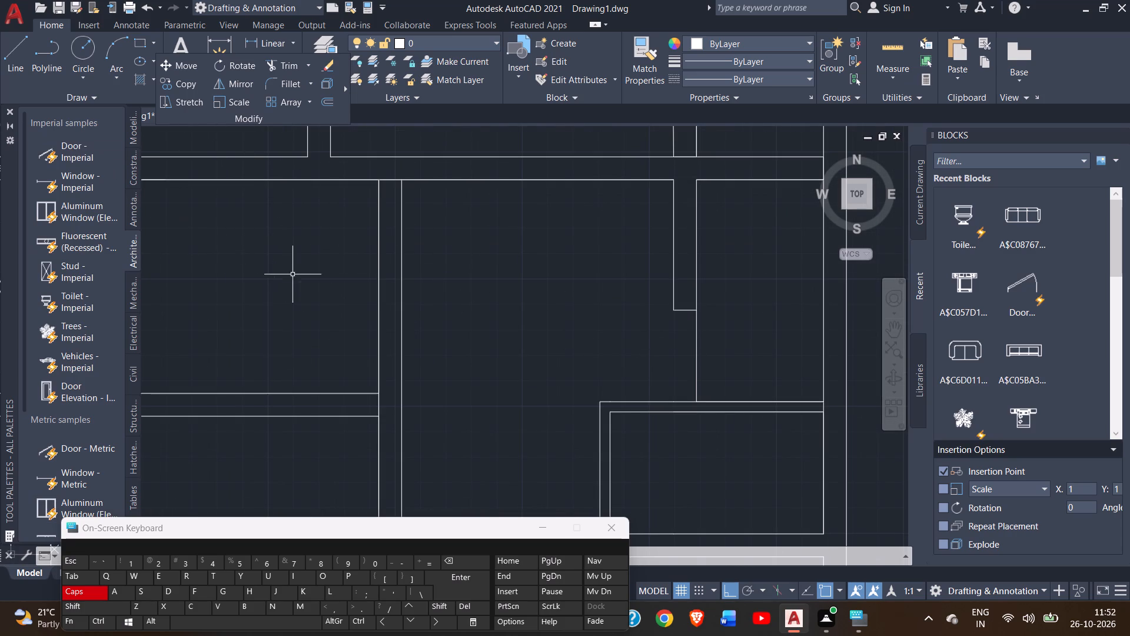
{"action": "scroll", "coordinate": [311, 287], "scroll_direction": "down", "scroll_amount": 2}
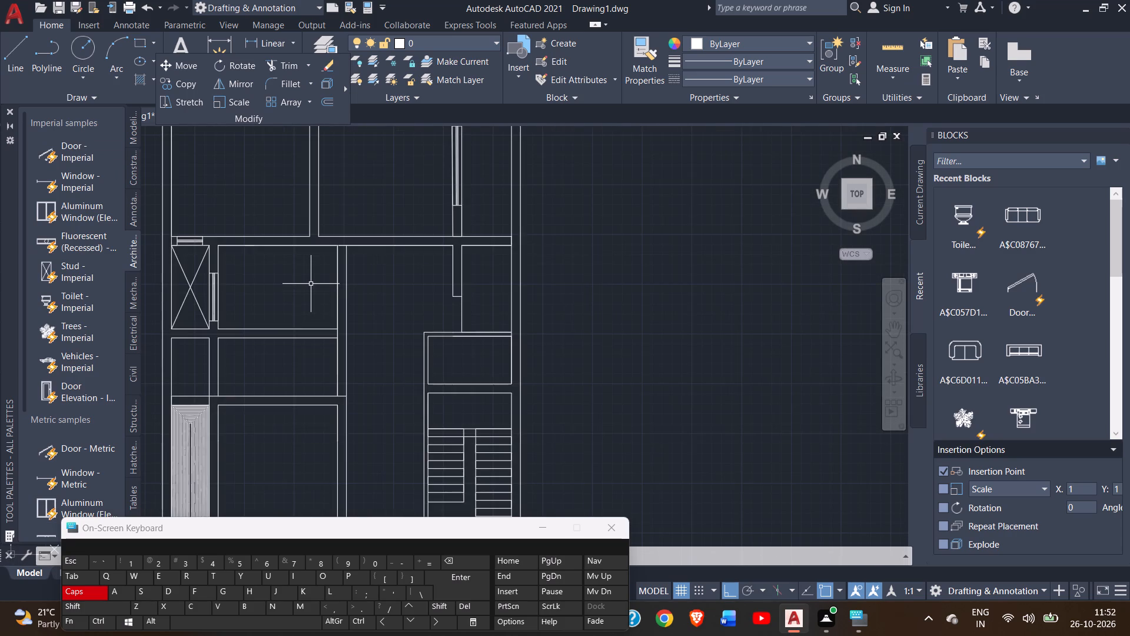
Draw a short line across the east end of the northwest partition wall, closing the gap in the adjoining vertical wall's west face.
{"action": "middle_click_drag", "start_coordinate": [310, 283], "coordinate": [402, 400]}
{"action": "left_click", "coordinate": [4, 67]}
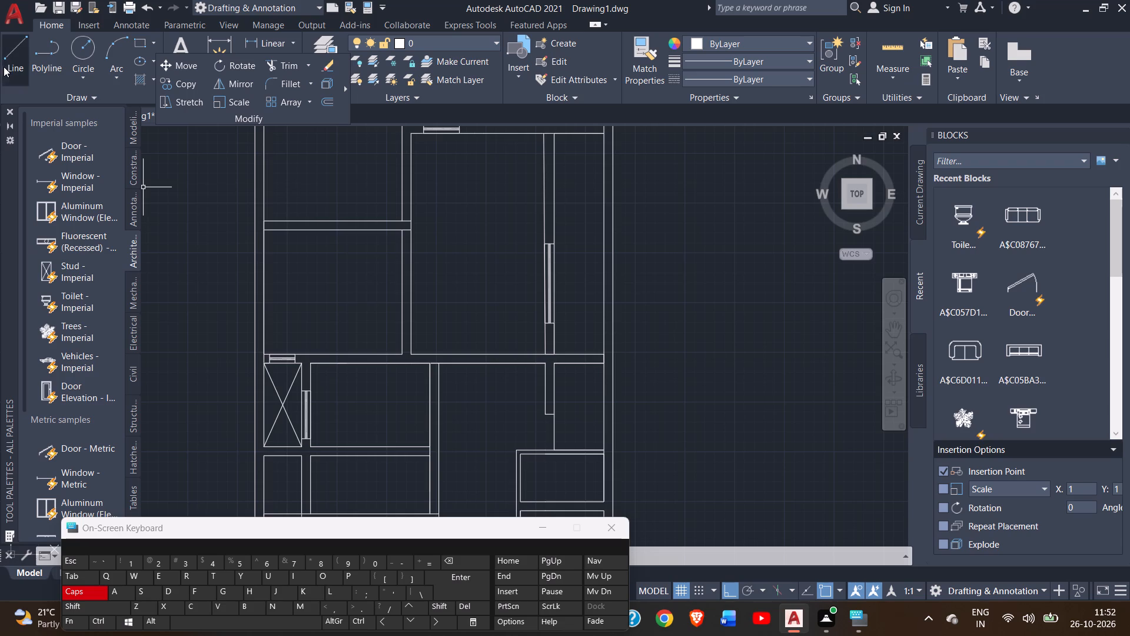
{"action": "middle_click_drag", "start_coordinate": [367, 273], "coordinate": [416, 352]}
{"action": "scroll", "coordinate": [456, 311], "scroll_direction": "up", "scroll_amount": 3}
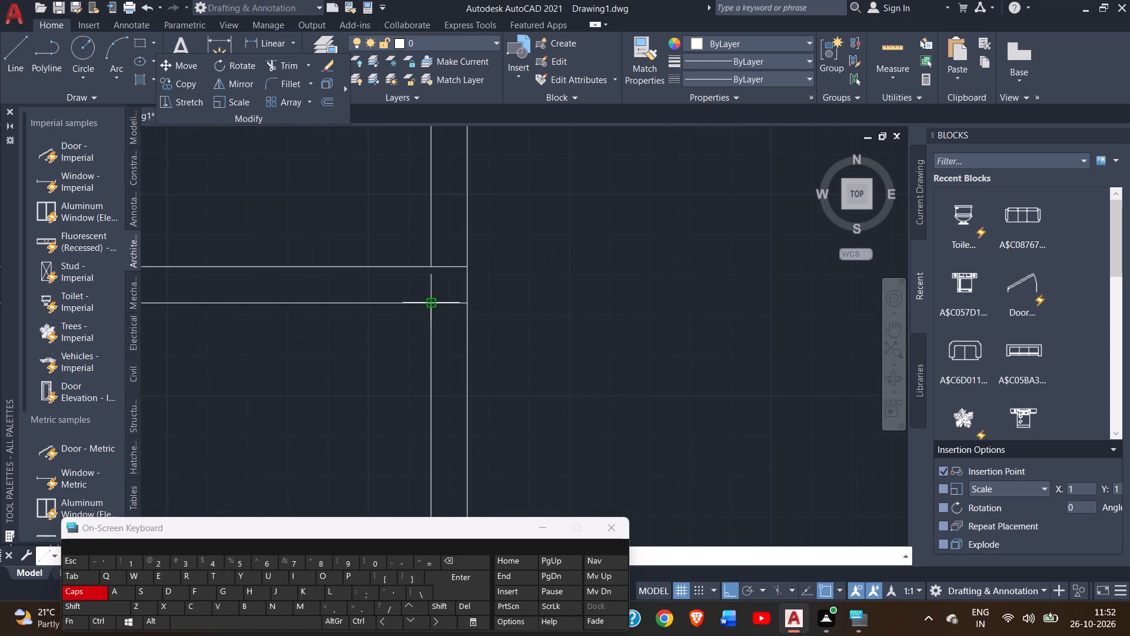
{"action": "left_click", "coordinate": [431, 306]}
{"action": "left_click", "coordinate": [430, 266]}
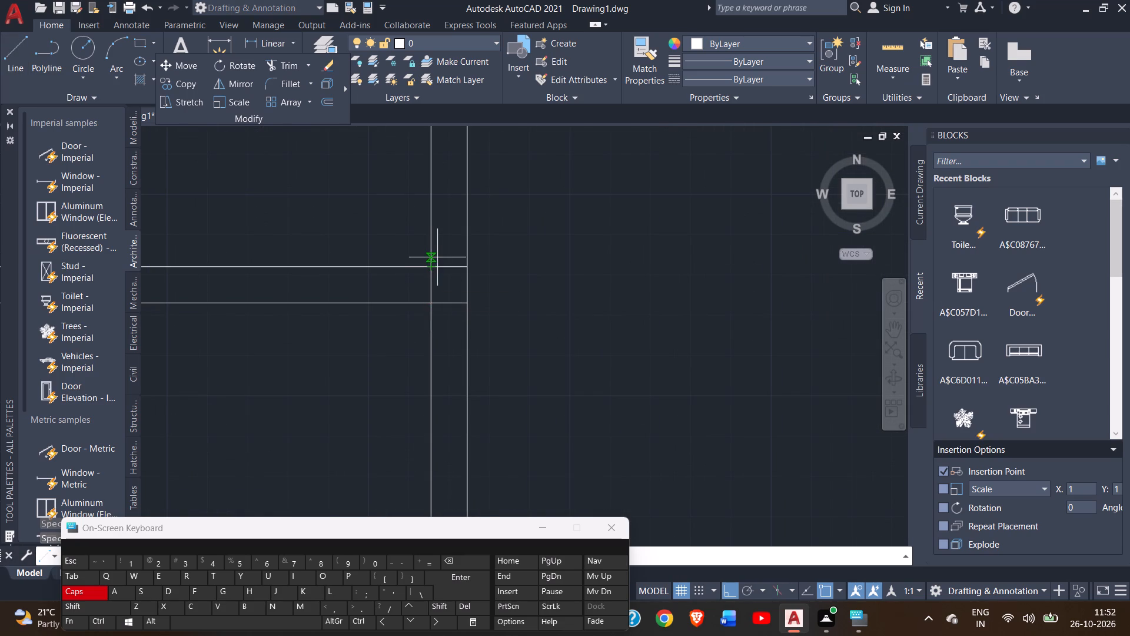
{"action": "right_click", "coordinate": [437, 257]}
{"action": "left_click", "coordinate": [456, 265]}
Draw a line 3' west along the northwest partition's south face from the vertical wall, continuing north across the wall thickness as an opening jamb.
{"action": "scroll", "coordinate": [372, 371], "scroll_direction": "down", "scroll_amount": 1}
{"action": "middle_click_drag", "start_coordinate": [372, 371], "coordinate": [373, 370]}
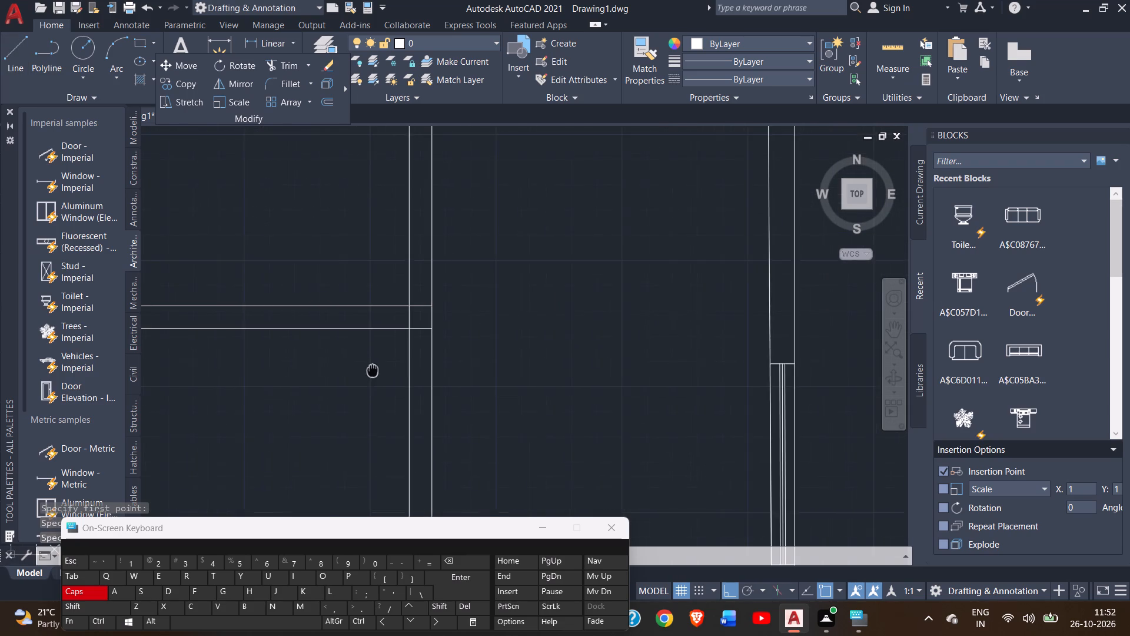
{"action": "middle_click_drag", "start_coordinate": [373, 370], "coordinate": [530, 358]}
{"action": "left_click", "coordinate": [8, 72]}
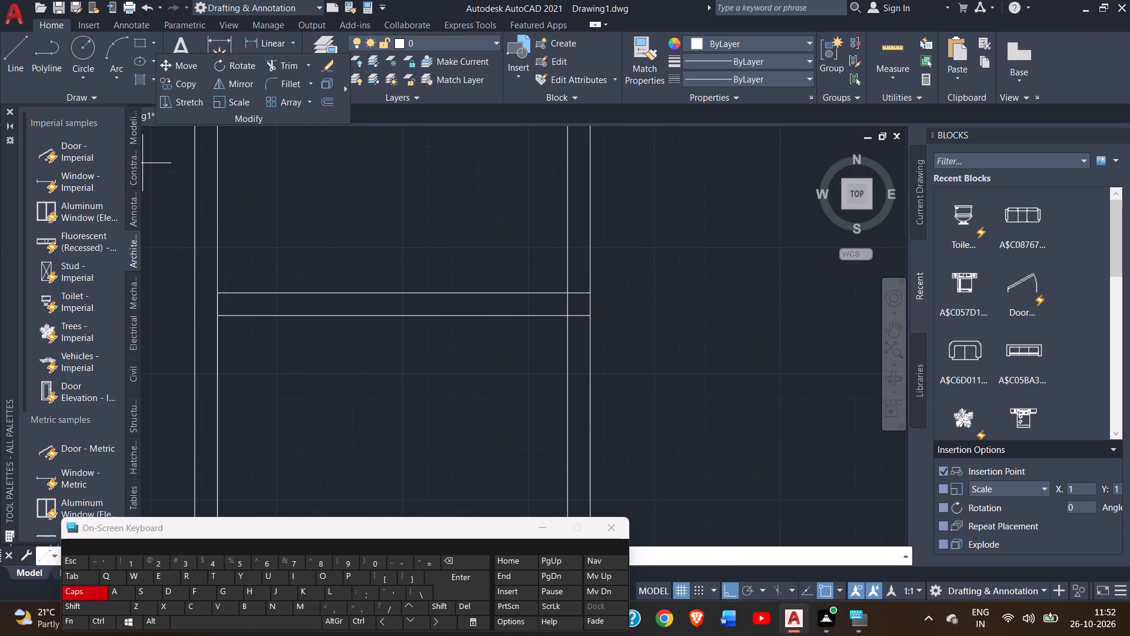
{"action": "left_click", "coordinate": [564, 316]}
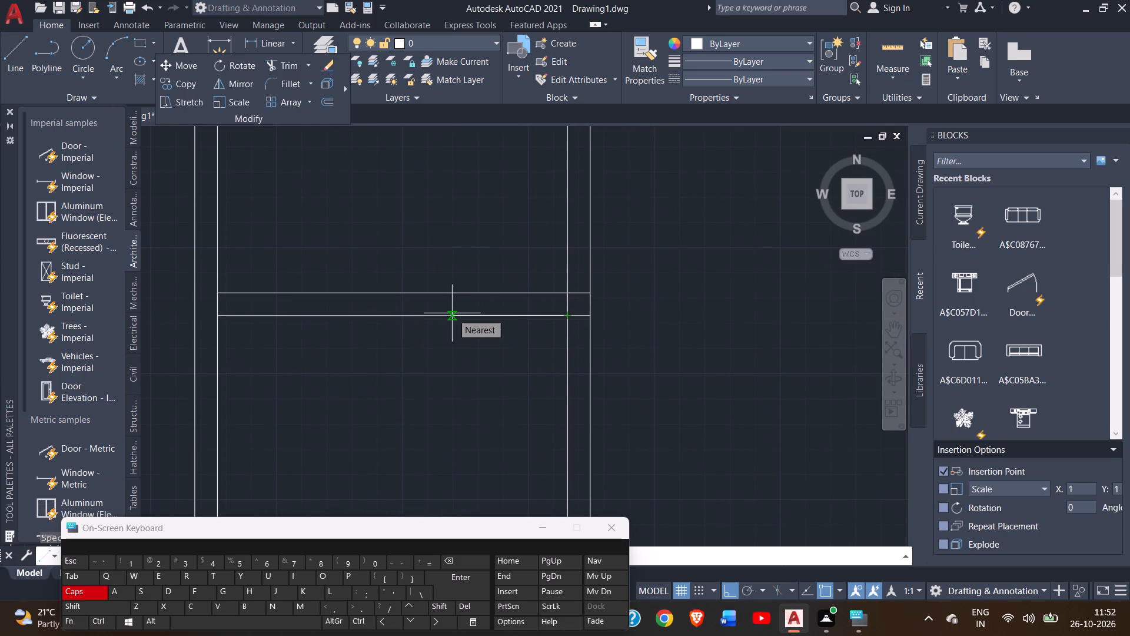
{"action": "type", "text": "3'"}
{"action": "key", "text": "Return"}
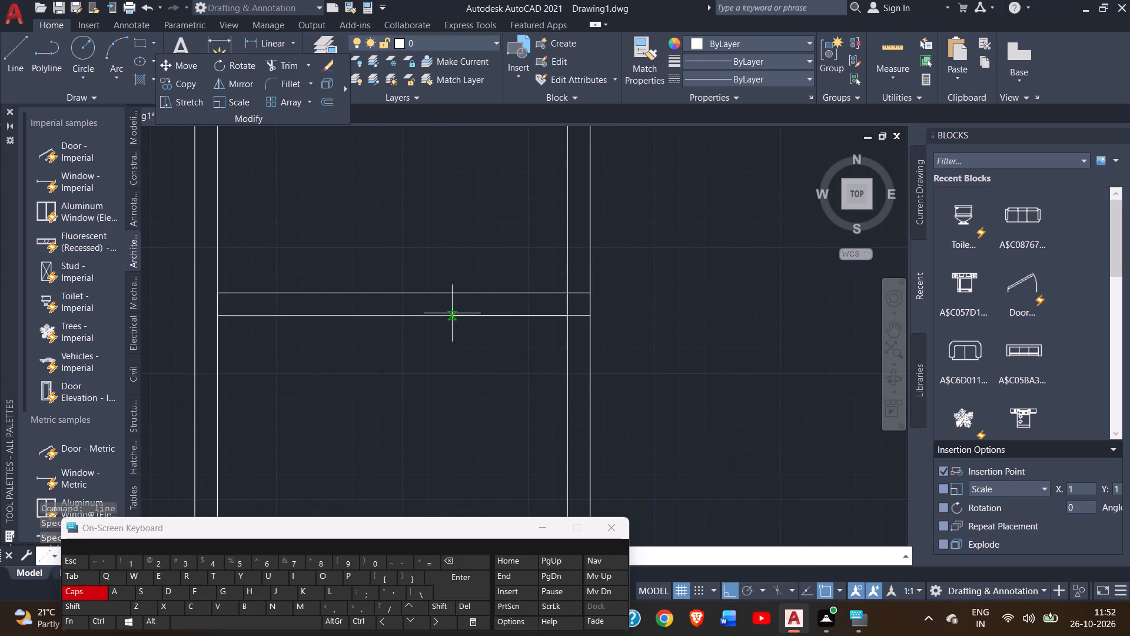
{"action": "left_click", "coordinate": [480, 289]}
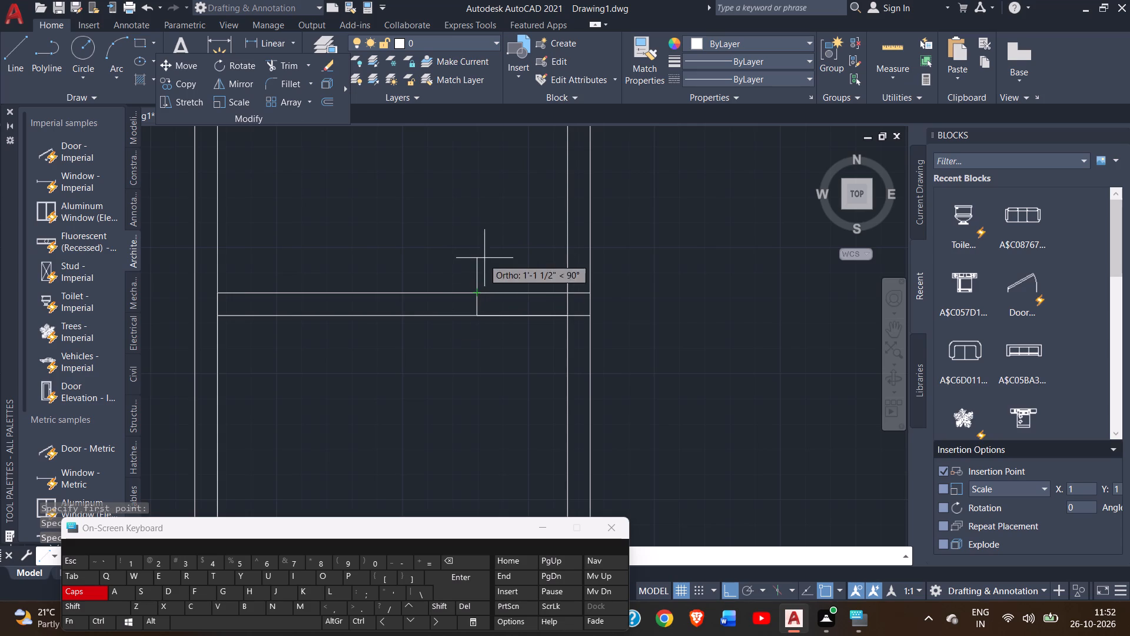
{"action": "right_click", "coordinate": [484, 258]}
{"action": "left_click", "coordinate": [510, 266]}
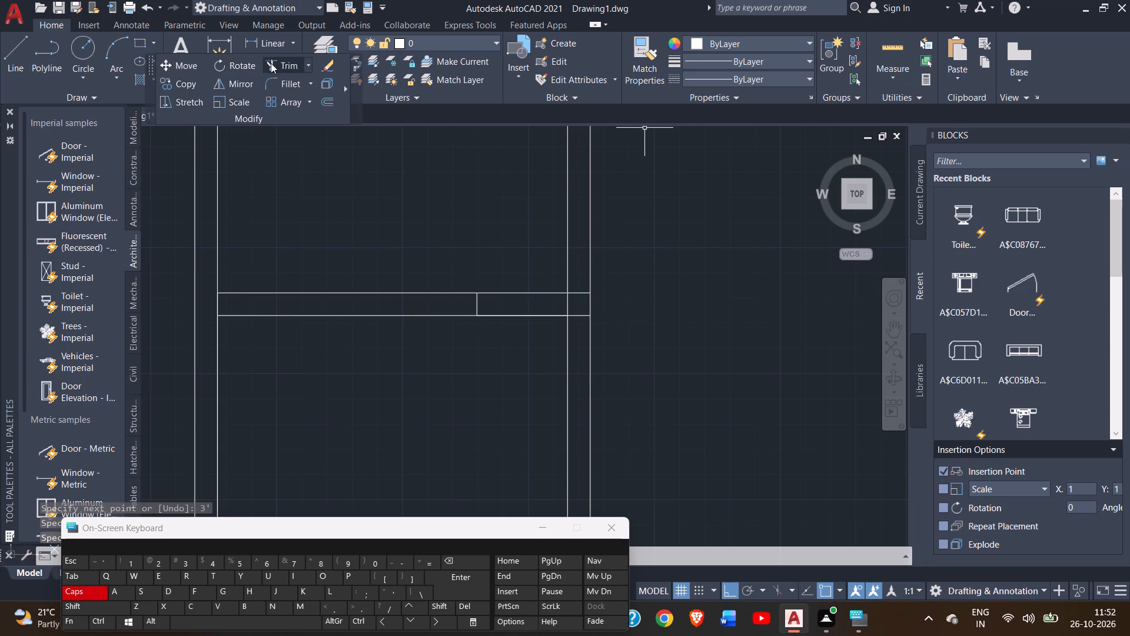
Trim the northwest partition's lines within the 3' opening and the leftover stubs crossing the adjoining vertical wall.
{"action": "left_click", "coordinate": [271, 62]}
{"action": "left_click_drag", "start_coordinate": [511, 274], "coordinate": [530, 347]}
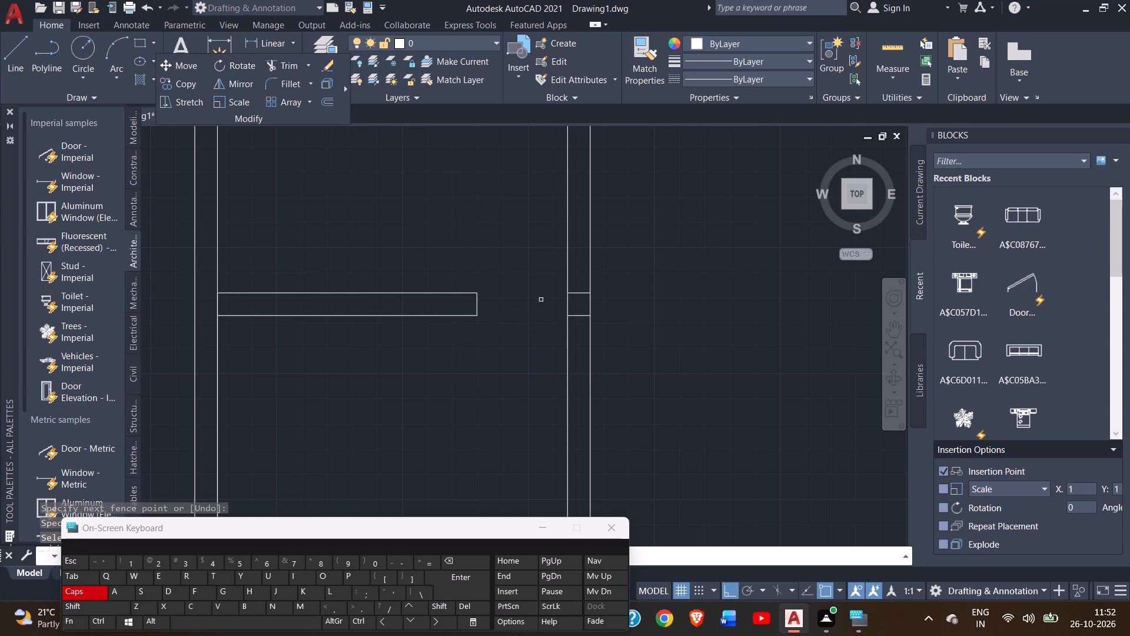
{"action": "left_click_drag", "start_coordinate": [580, 270], "coordinate": [581, 329]}
{"action": "right_click", "coordinate": [494, 276]}
{"action": "left_click", "coordinate": [543, 290]}
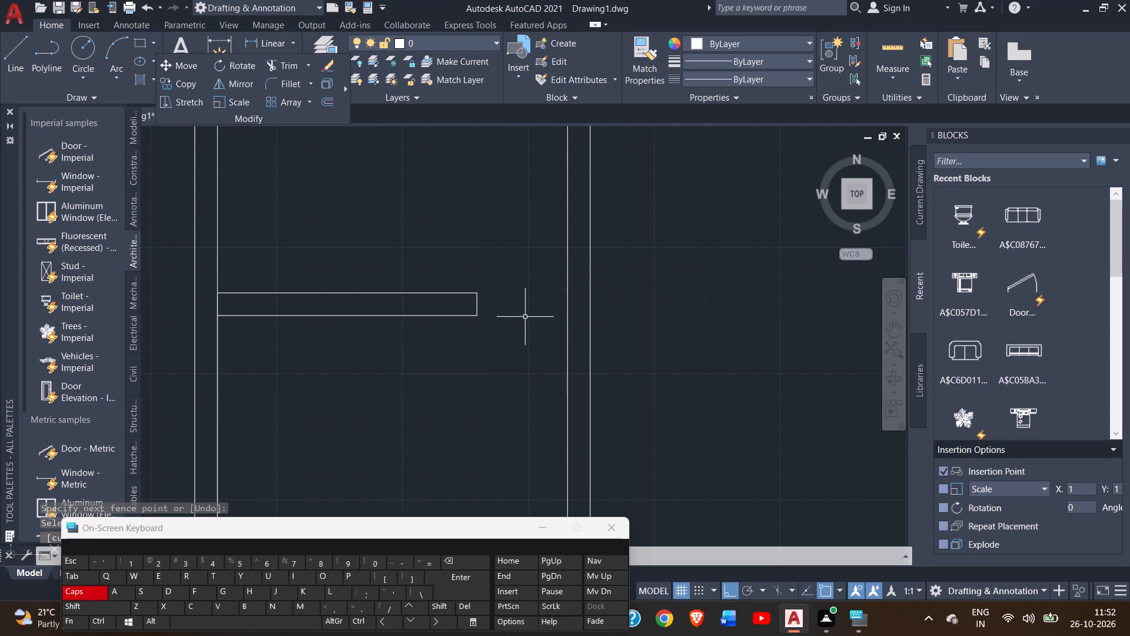
Draw a line 3' west from the east outer wall along the northeast horizontal wall's north face, continuing south across the wall thickness.
{"action": "scroll", "coordinate": [525, 318], "scroll_direction": "down", "scroll_amount": 3}
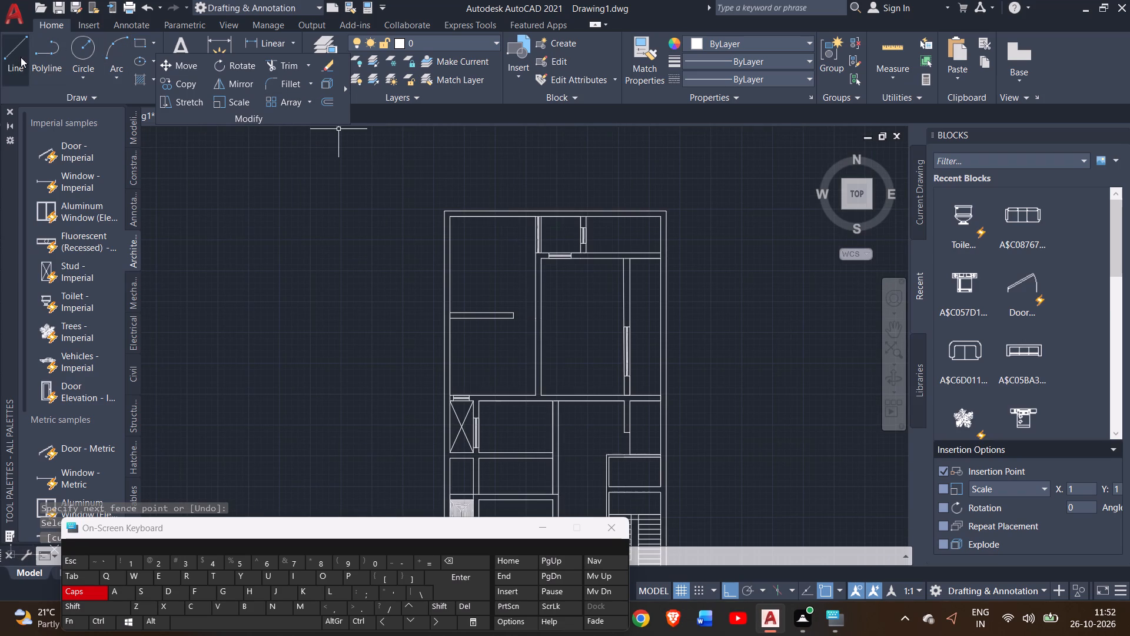
{"action": "left_click", "coordinate": [11, 57]}
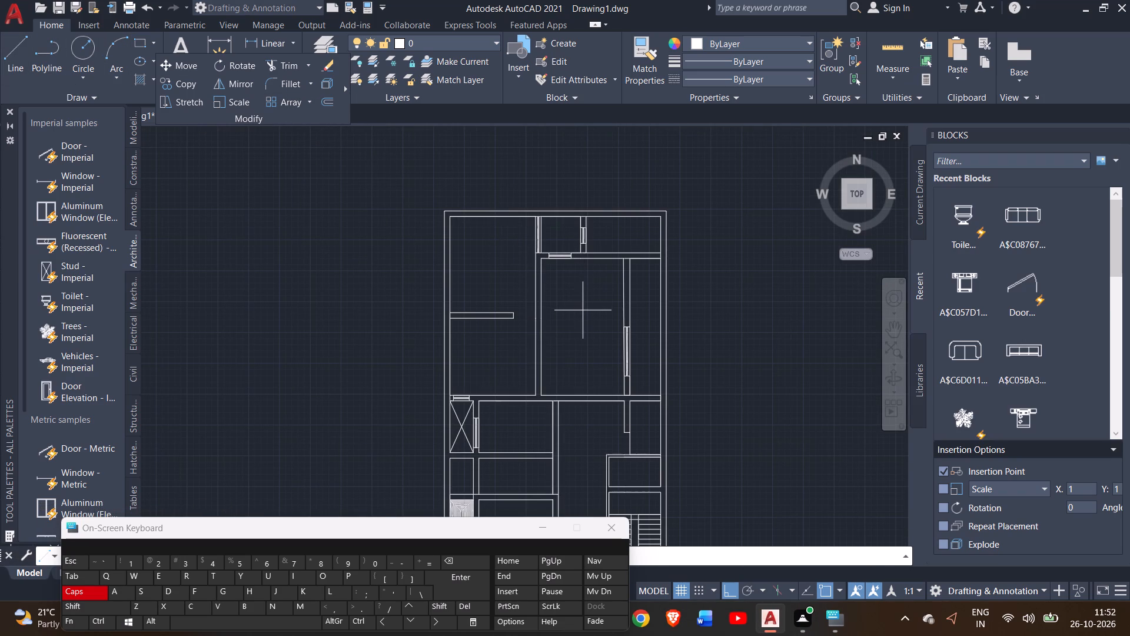
{"action": "scroll", "coordinate": [649, 249], "scroll_direction": "up", "scroll_amount": 3}
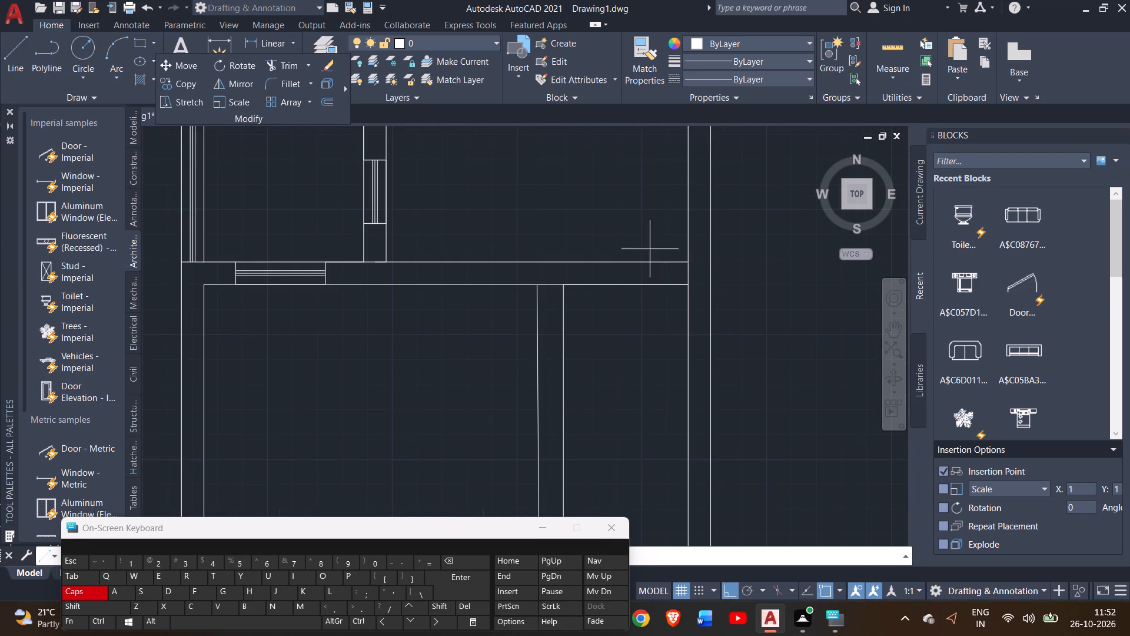
{"action": "left_click", "coordinate": [686, 262]}
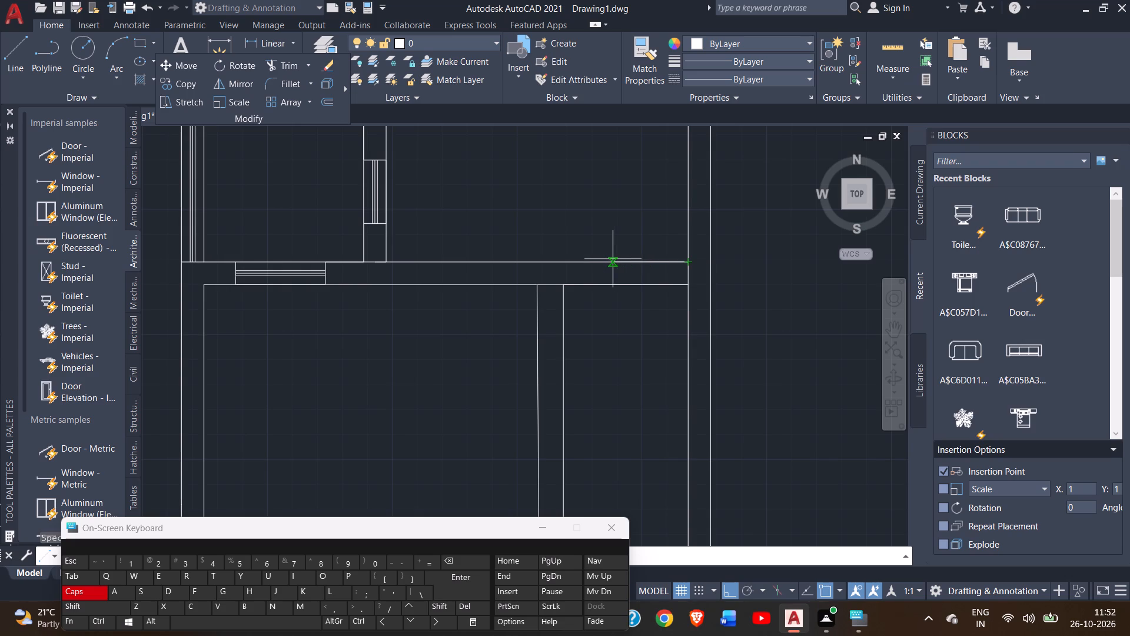
{"action": "type", "text": "3'"}
{"action": "key", "text": "Return"}
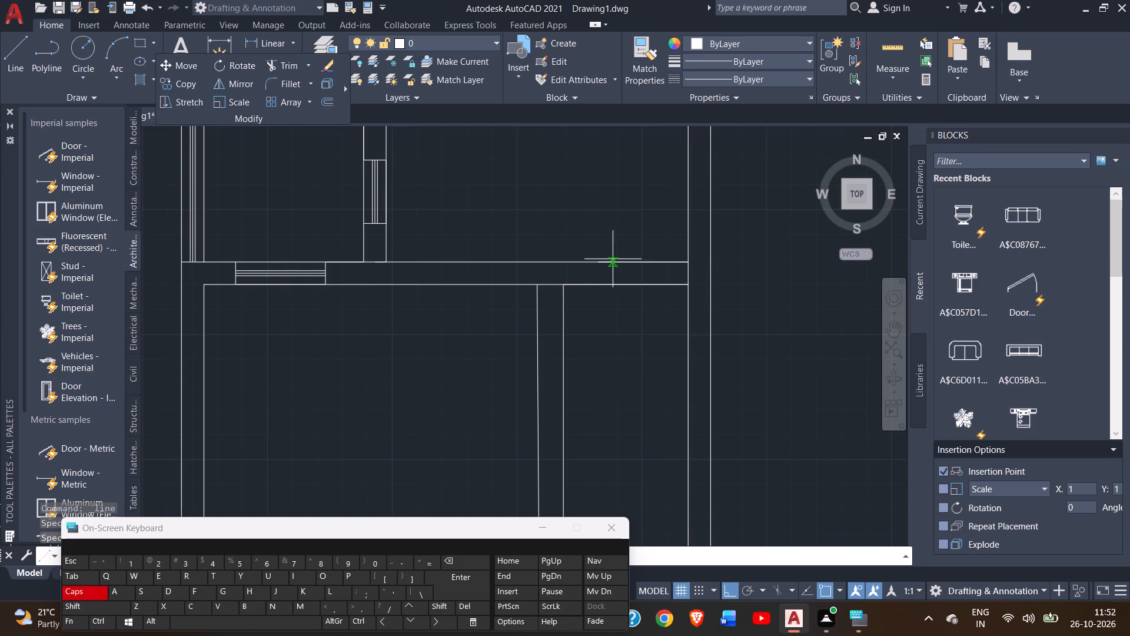
{"action": "scroll", "coordinate": [590, 287], "scroll_direction": "up", "scroll_amount": 4}
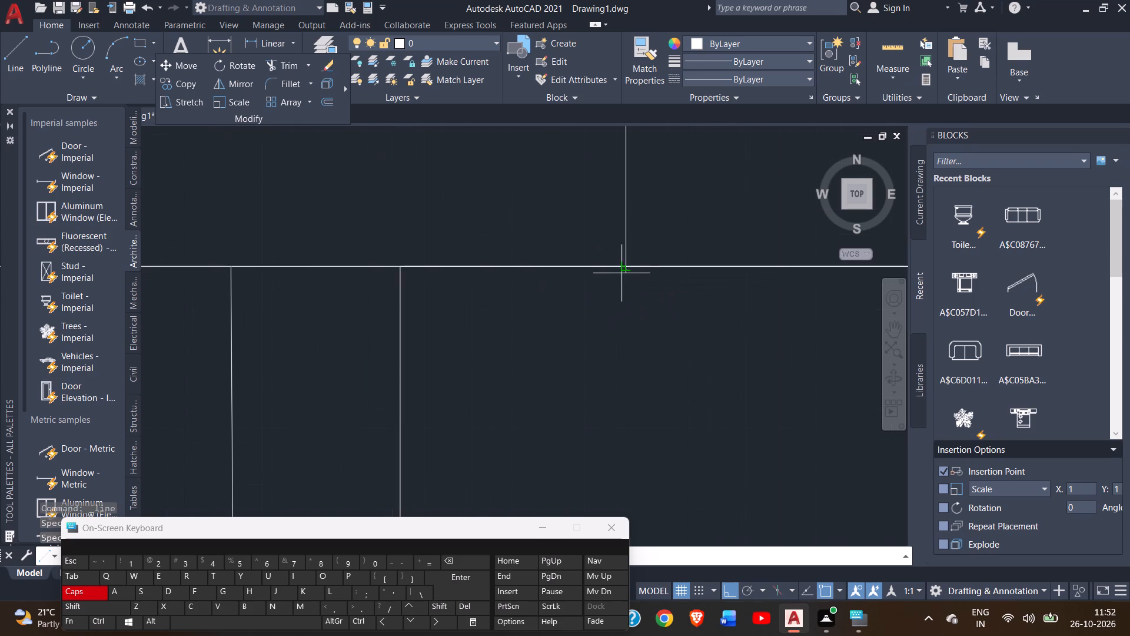
{"action": "left_click", "coordinate": [624, 267]}
{"action": "right_click", "coordinate": [627, 312]}
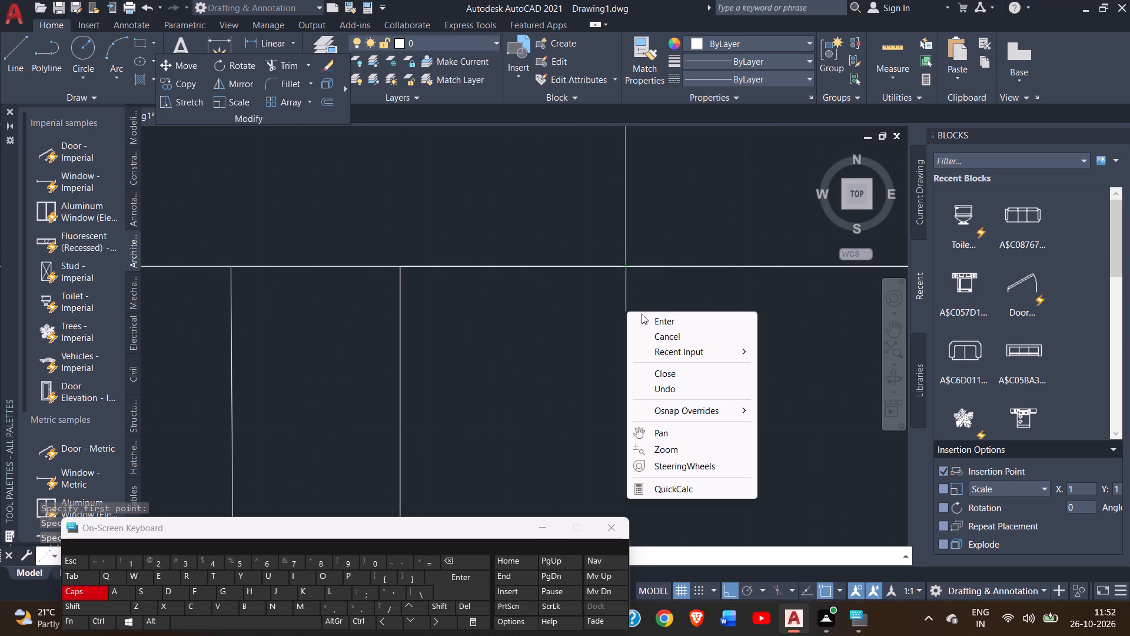
{"action": "left_click", "coordinate": [647, 318]}
Trim both faces of the northeast horizontal wall between the new jamb line and the east outer wall to open the passage.
{"action": "scroll", "coordinate": [609, 415], "scroll_direction": "down", "scroll_amount": 4}
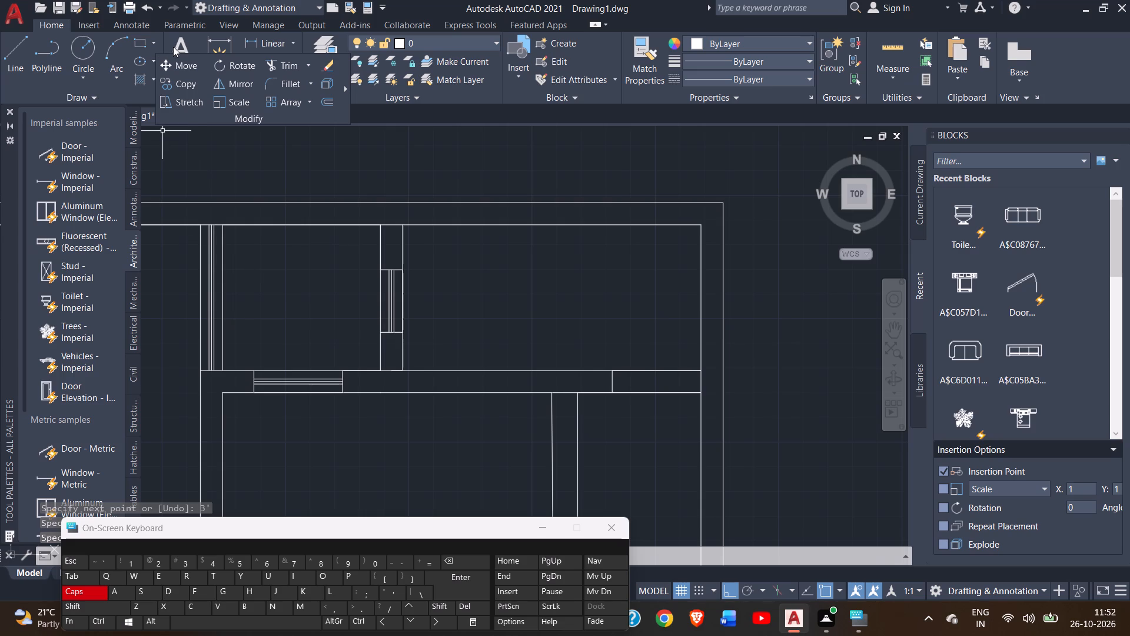
{"action": "double_click", "coordinate": [284, 60]}
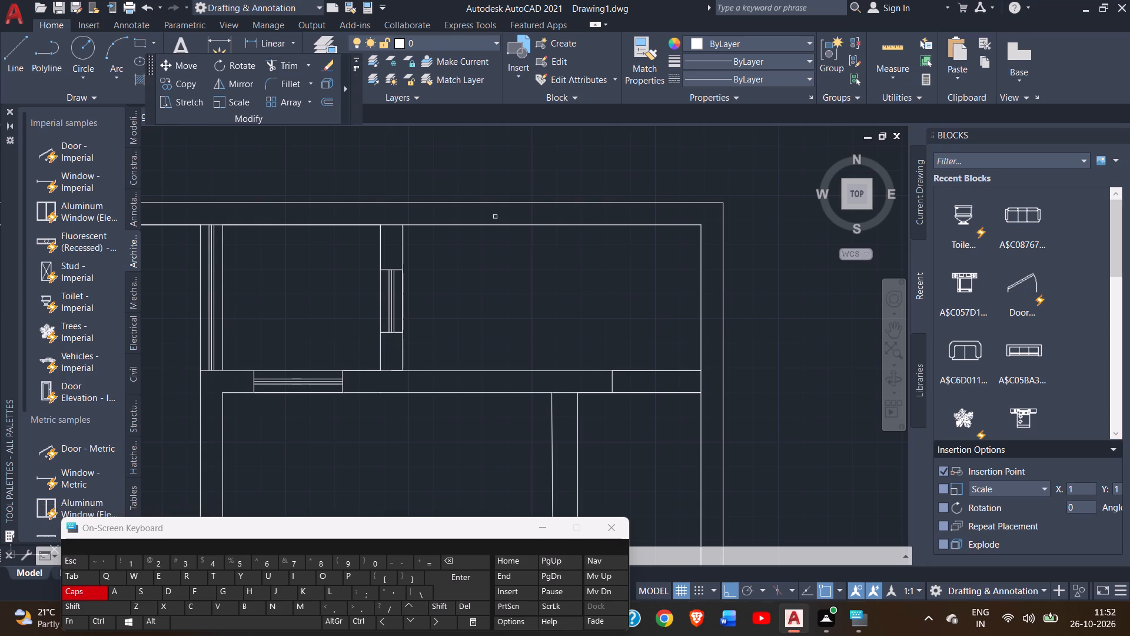
{"action": "left_click_drag", "start_coordinate": [656, 334], "coordinate": [676, 428]}
{"action": "right_click", "coordinate": [652, 415]}
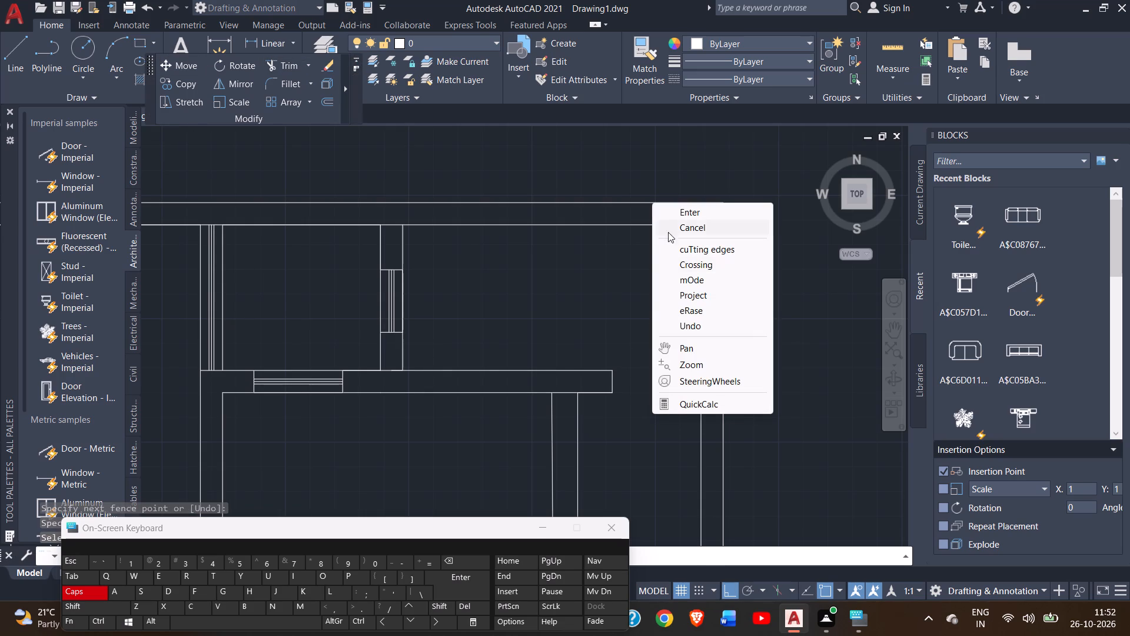
{"action": "left_click", "coordinate": [670, 215]}
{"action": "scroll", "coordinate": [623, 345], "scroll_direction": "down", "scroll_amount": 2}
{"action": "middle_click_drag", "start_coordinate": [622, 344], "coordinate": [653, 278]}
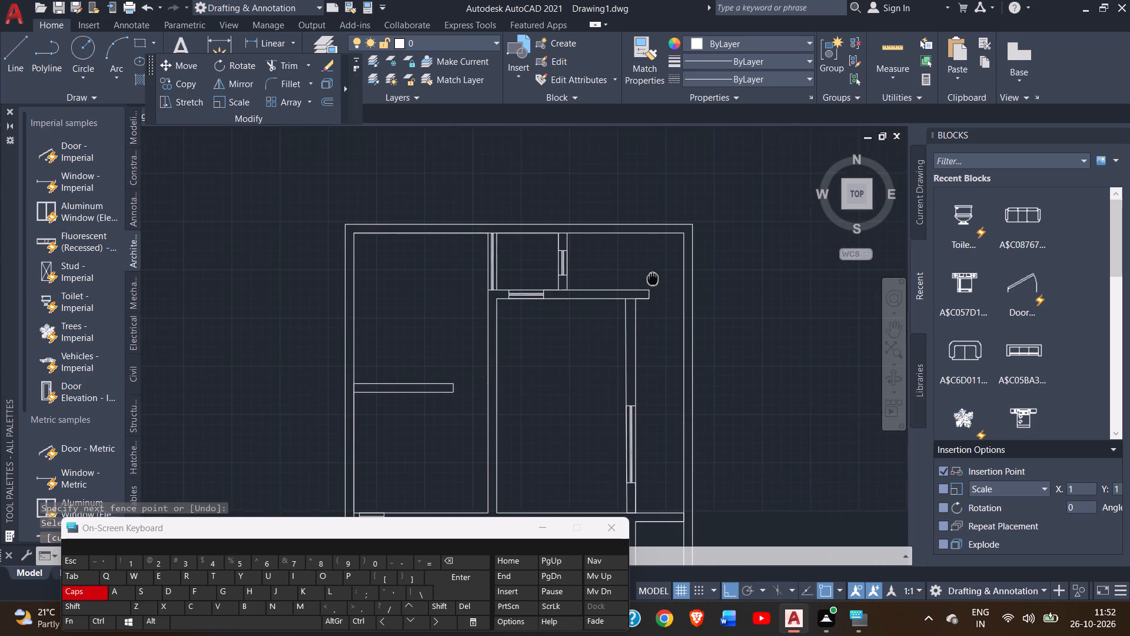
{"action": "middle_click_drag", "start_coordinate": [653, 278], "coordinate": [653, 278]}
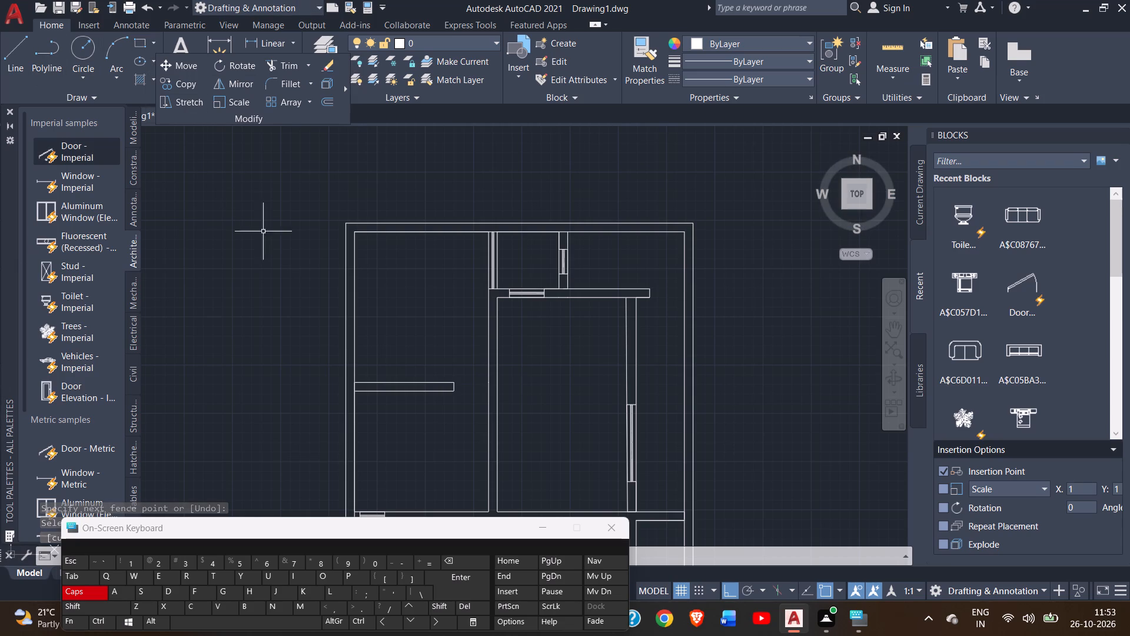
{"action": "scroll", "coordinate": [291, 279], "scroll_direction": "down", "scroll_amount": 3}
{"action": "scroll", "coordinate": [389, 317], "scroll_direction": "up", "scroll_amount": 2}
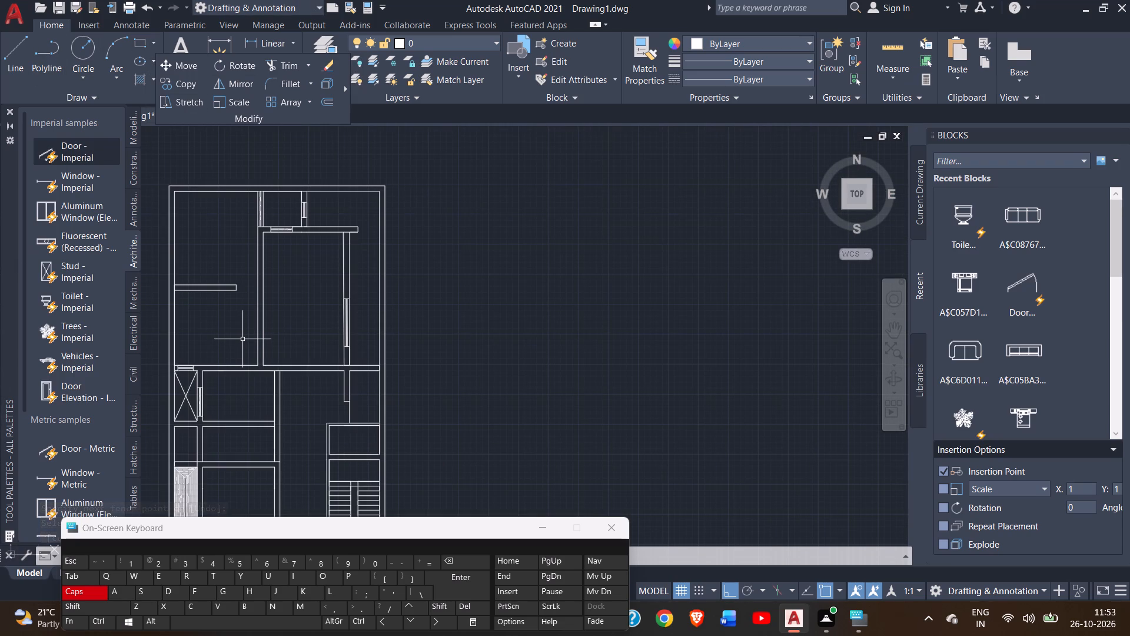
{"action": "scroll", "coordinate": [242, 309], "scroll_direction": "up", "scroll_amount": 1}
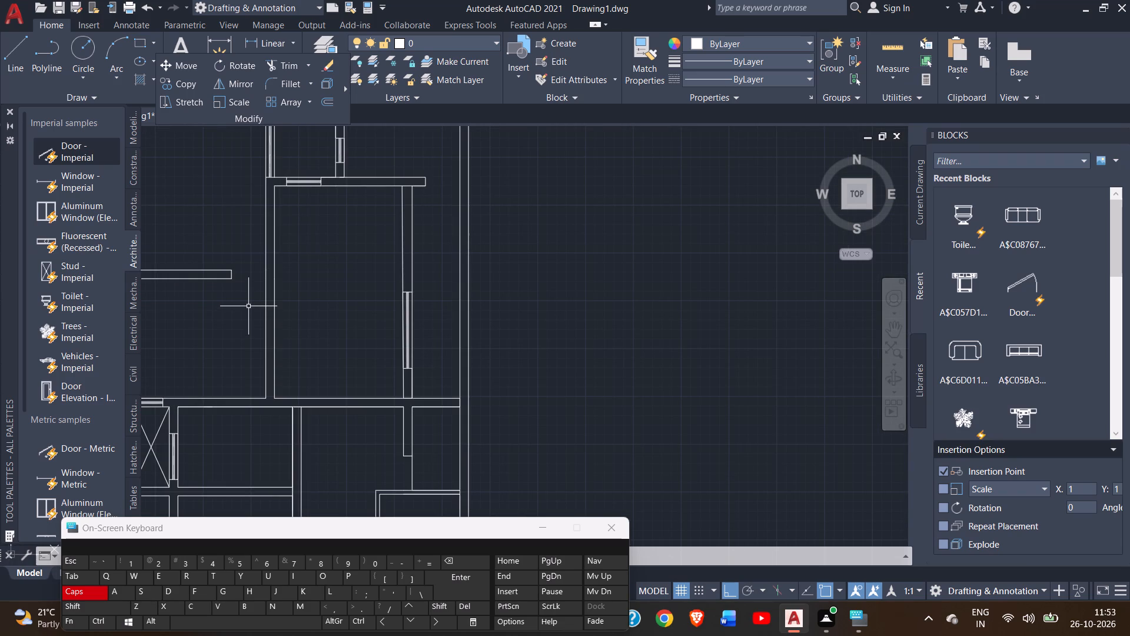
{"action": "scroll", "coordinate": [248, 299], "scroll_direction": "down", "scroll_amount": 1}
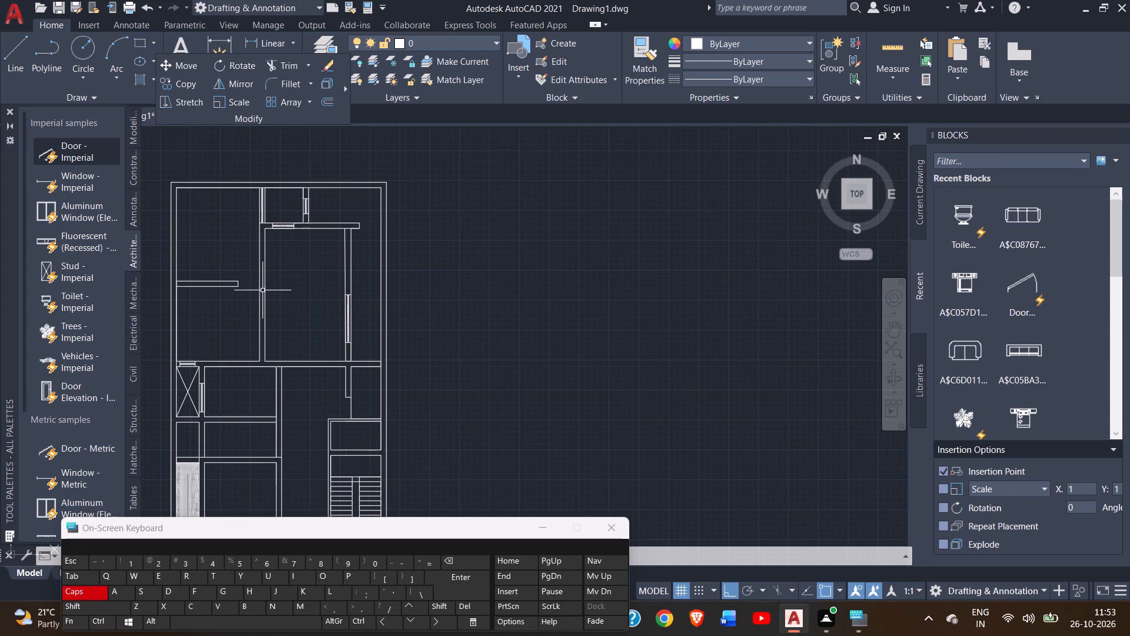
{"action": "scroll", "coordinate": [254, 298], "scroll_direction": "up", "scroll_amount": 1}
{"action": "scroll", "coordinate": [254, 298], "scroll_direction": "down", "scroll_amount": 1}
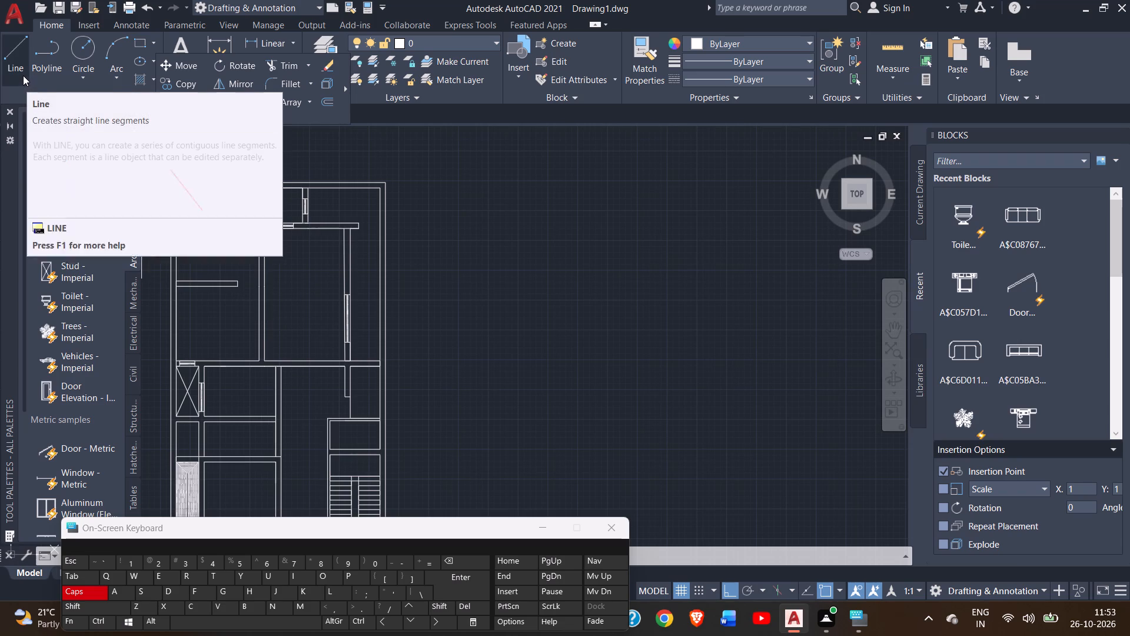
Trim away the window's end lines and glazing lines inside the vertical wall on the east side of the central northern room.
{"action": "scroll", "coordinate": [348, 288], "scroll_direction": "up", "scroll_amount": 3}
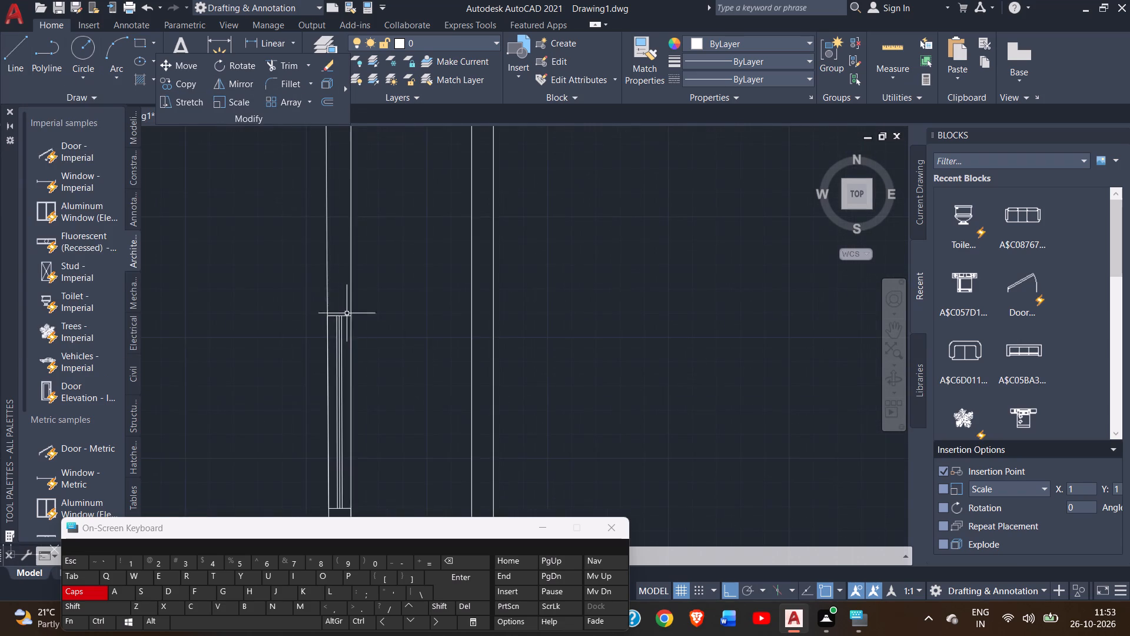
{"action": "scroll", "coordinate": [342, 313], "scroll_direction": "up", "scroll_amount": 2}
{"action": "middle_click_drag", "start_coordinate": [335, 286], "coordinate": [389, 218]}
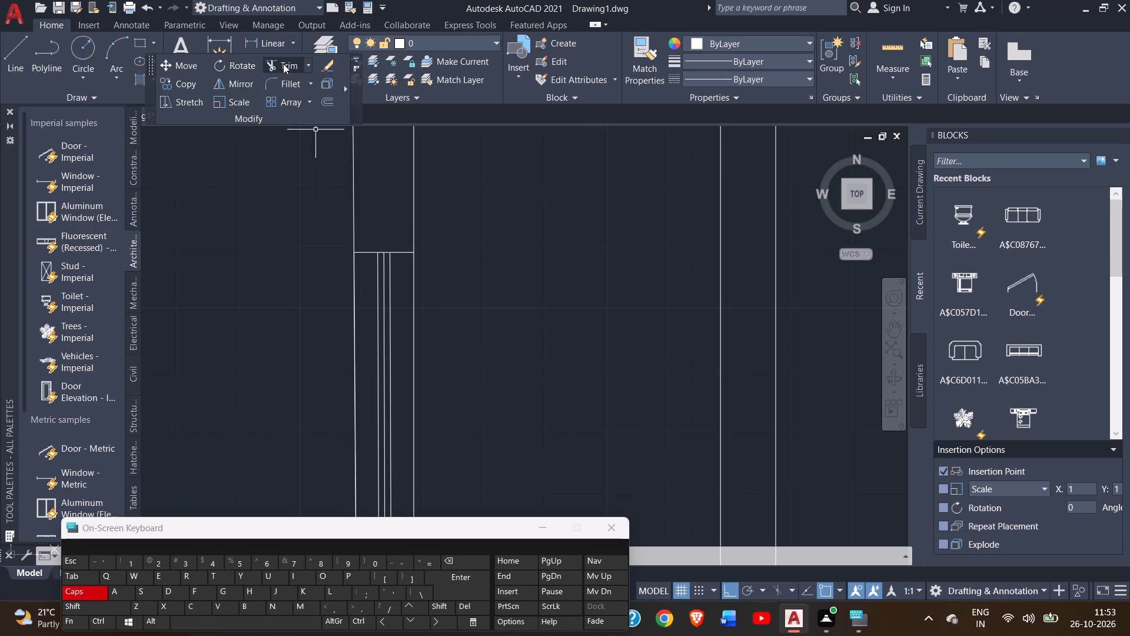
{"action": "left_click", "coordinate": [283, 64]}
{"action": "left_click_drag", "start_coordinate": [377, 227], "coordinate": [390, 259]}
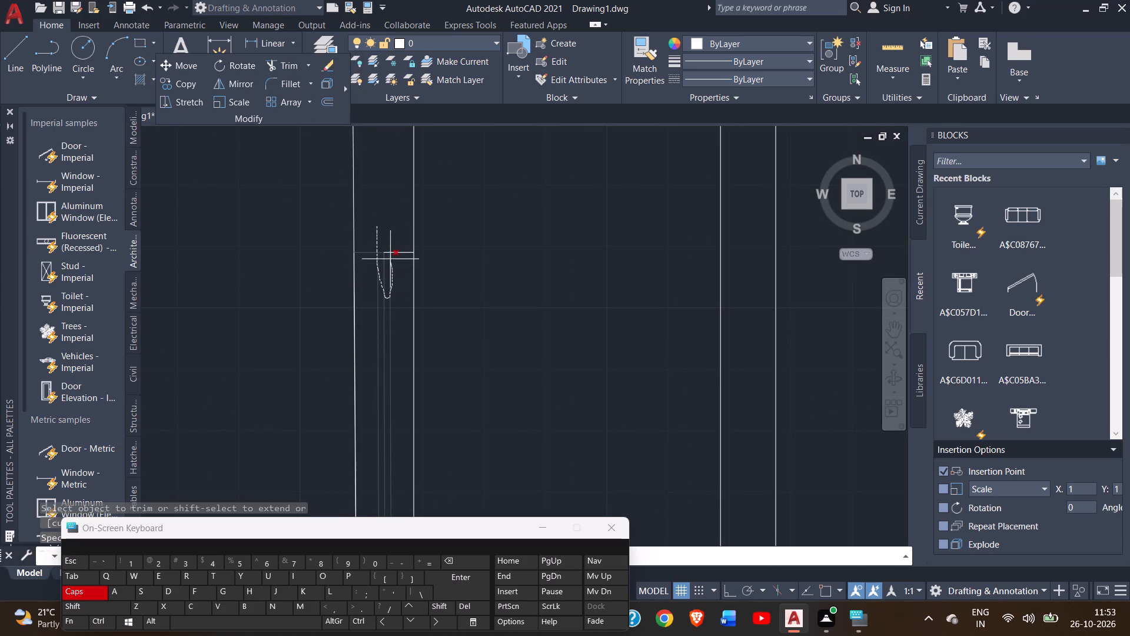
{"action": "left_click_drag", "start_coordinate": [390, 259], "coordinate": [389, 247]}
{"action": "left_click_drag", "start_coordinate": [396, 238], "coordinate": [402, 269]}
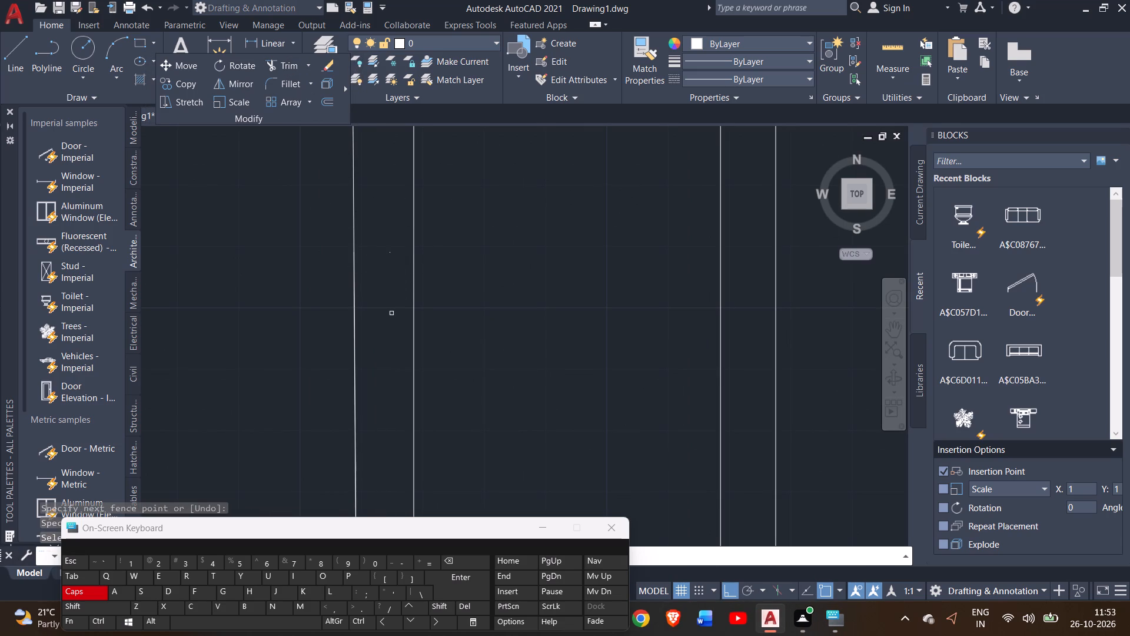
{"action": "middle_click_drag", "start_coordinate": [391, 312], "coordinate": [397, 178]}
{"action": "scroll", "coordinate": [397, 186], "scroll_direction": "down", "scroll_amount": 1}
{"action": "scroll", "coordinate": [387, 400], "scroll_direction": "down", "scroll_amount": 3}
{"action": "scroll", "coordinate": [394, 407], "scroll_direction": "up", "scroll_amount": 3}
{"action": "left_click_drag", "start_coordinate": [375, 410], "coordinate": [375, 412]}
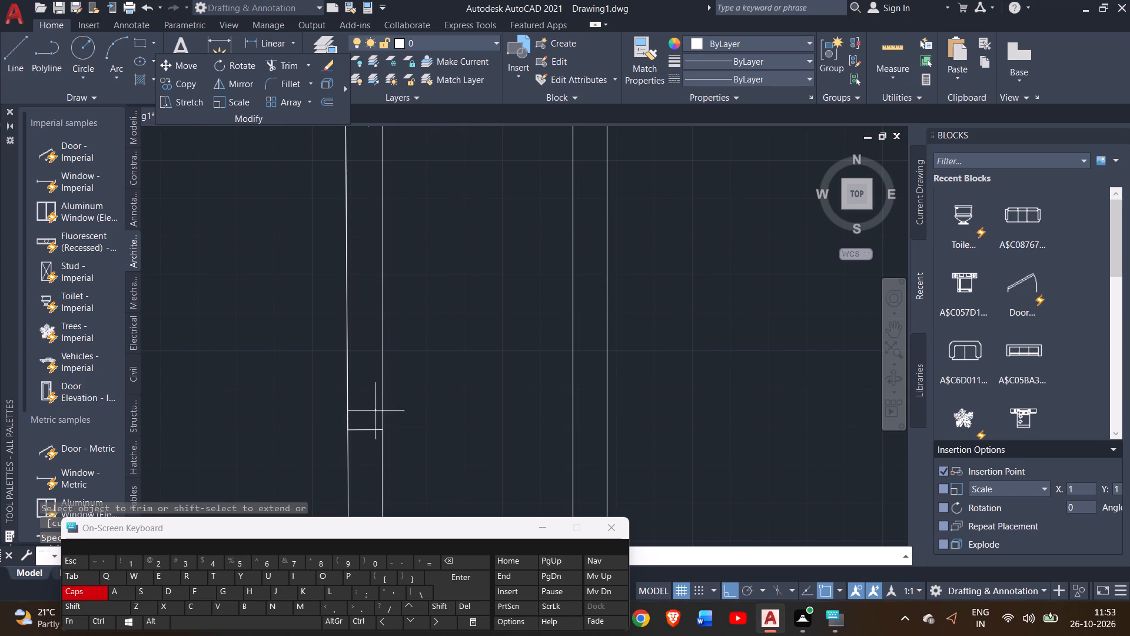
{"action": "left_click_drag", "start_coordinate": [375, 412], "coordinate": [376, 444]}
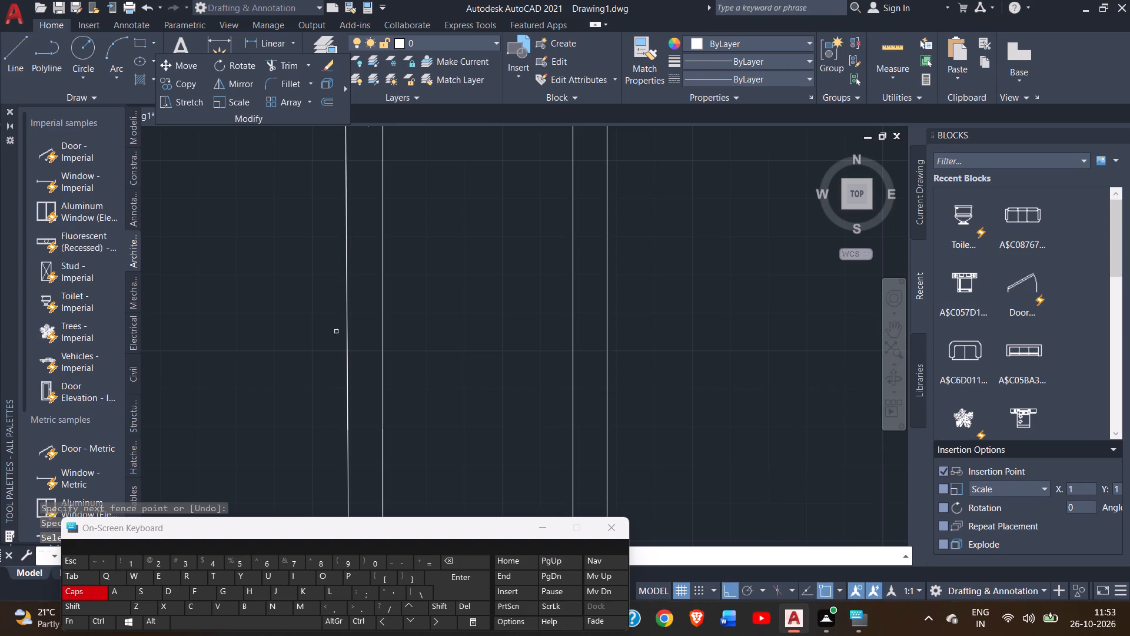
{"action": "scroll", "coordinate": [308, 320], "scroll_direction": "down", "scroll_amount": 4}
{"action": "middle_click_drag", "start_coordinate": [278, 305], "coordinate": [342, 306]}
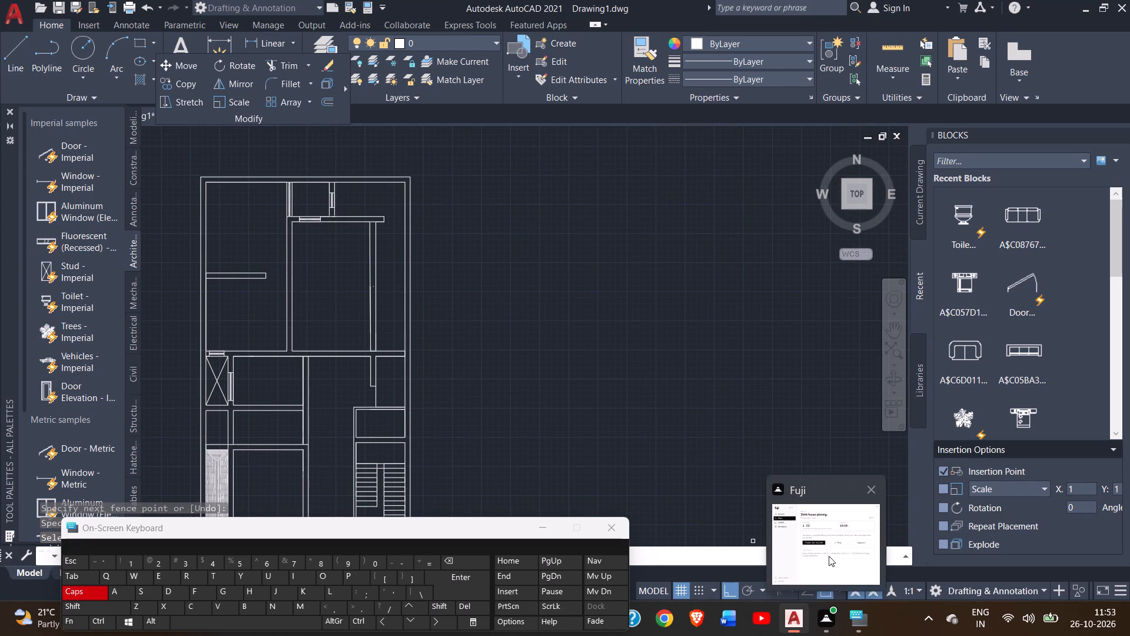
{"action": "right_click", "coordinate": [472, 245]}
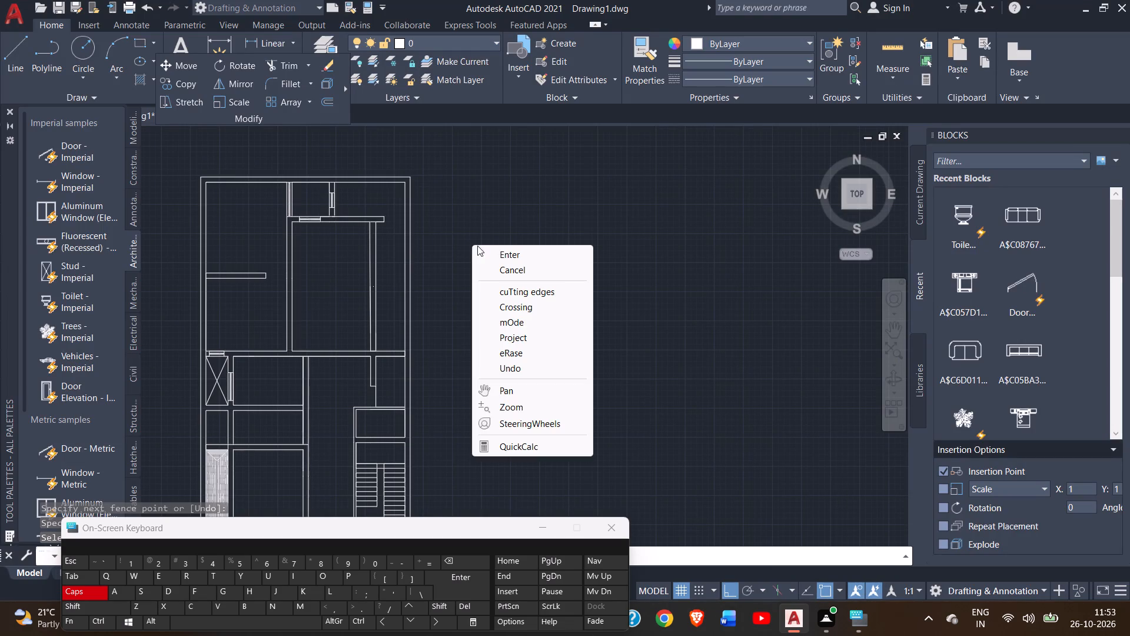
{"action": "left_click", "coordinate": [495, 251]}
Draw a line 12'10" south along the east vertical wall's outer face from the northern horizontal wall, continuing west to the central partition's far face.
{"action": "scroll", "coordinate": [331, 267], "scroll_direction": "up", "scroll_amount": 1}
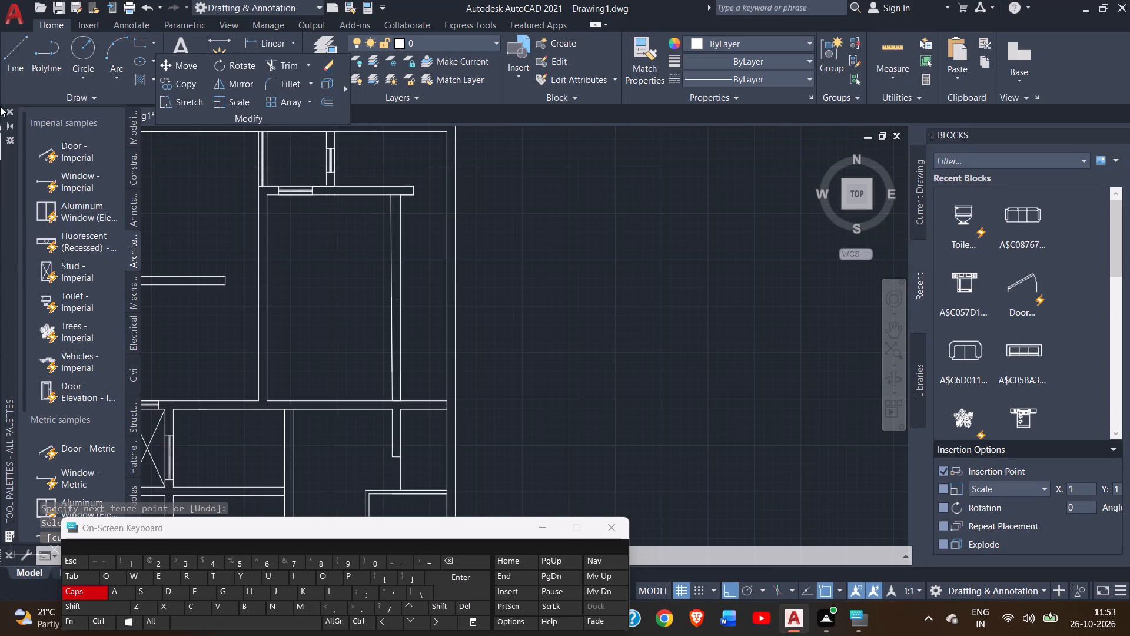
{"action": "left_click", "coordinate": [11, 71]}
{"action": "scroll", "coordinate": [394, 199], "scroll_direction": "up", "scroll_amount": 3}
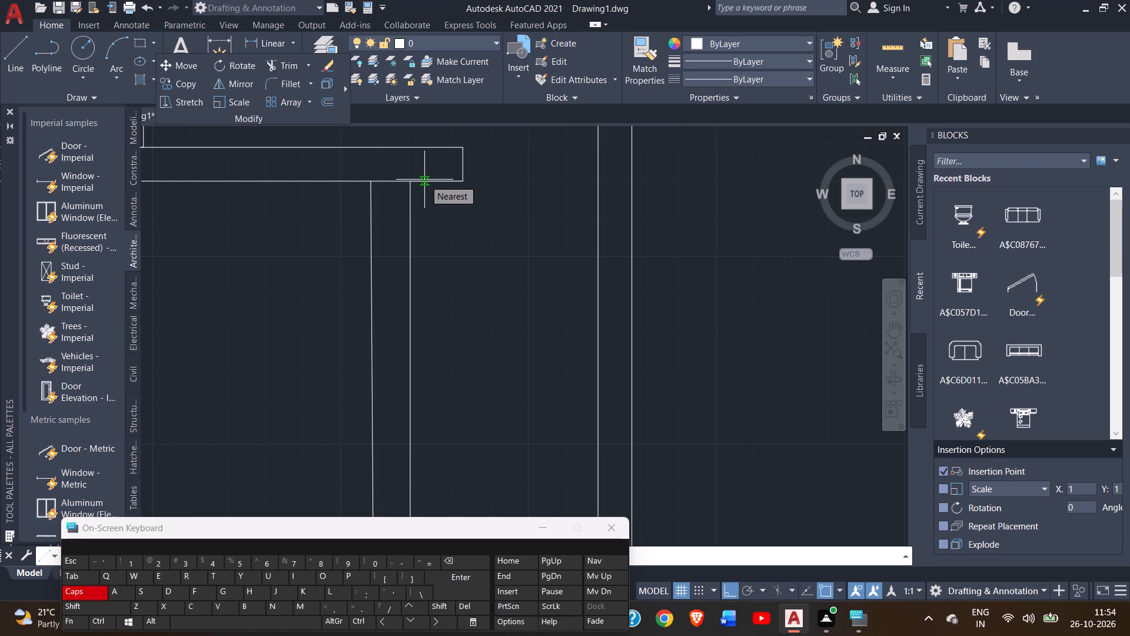
{"action": "left_click", "coordinate": [411, 184]}
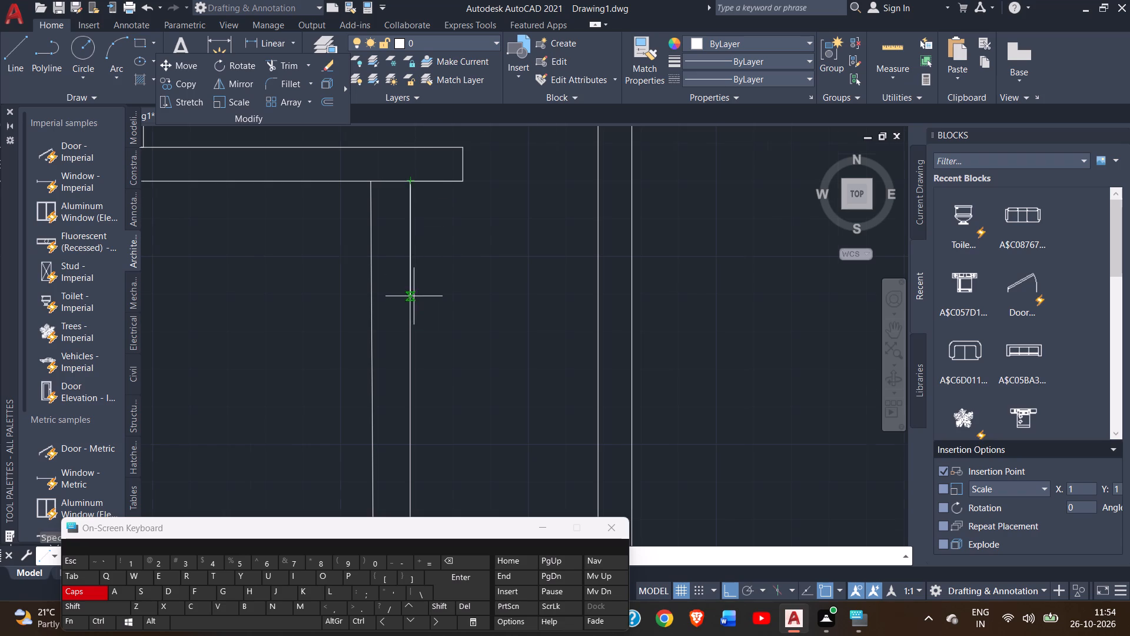
{"action": "scroll", "coordinate": [414, 296], "scroll_direction": "down", "scroll_amount": 3}
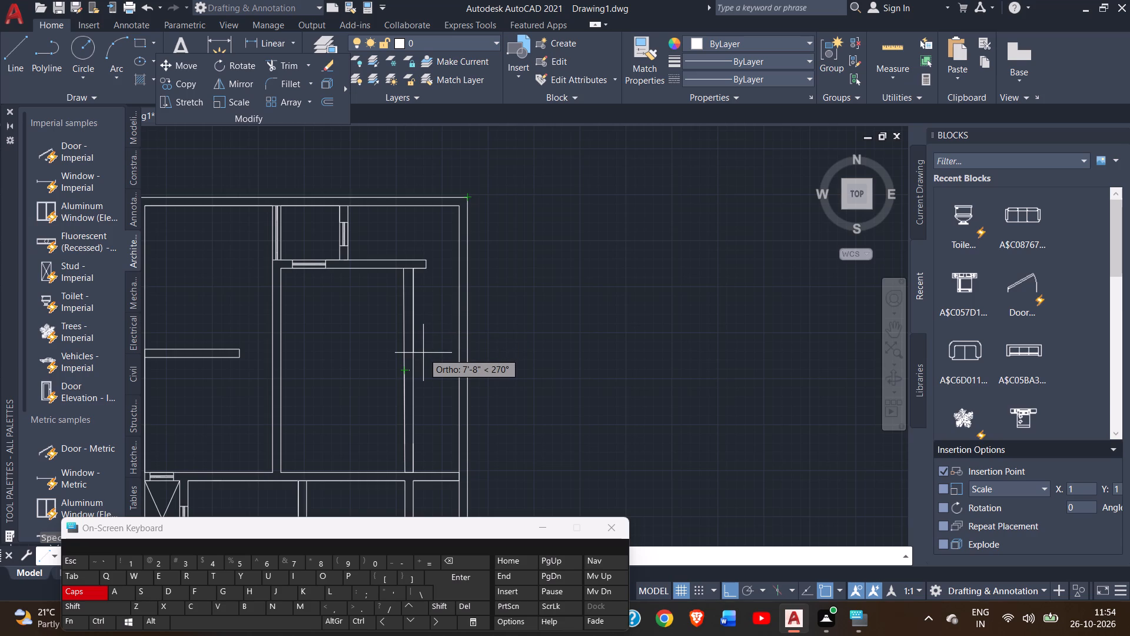
{"action": "type", "text": "12'10"}
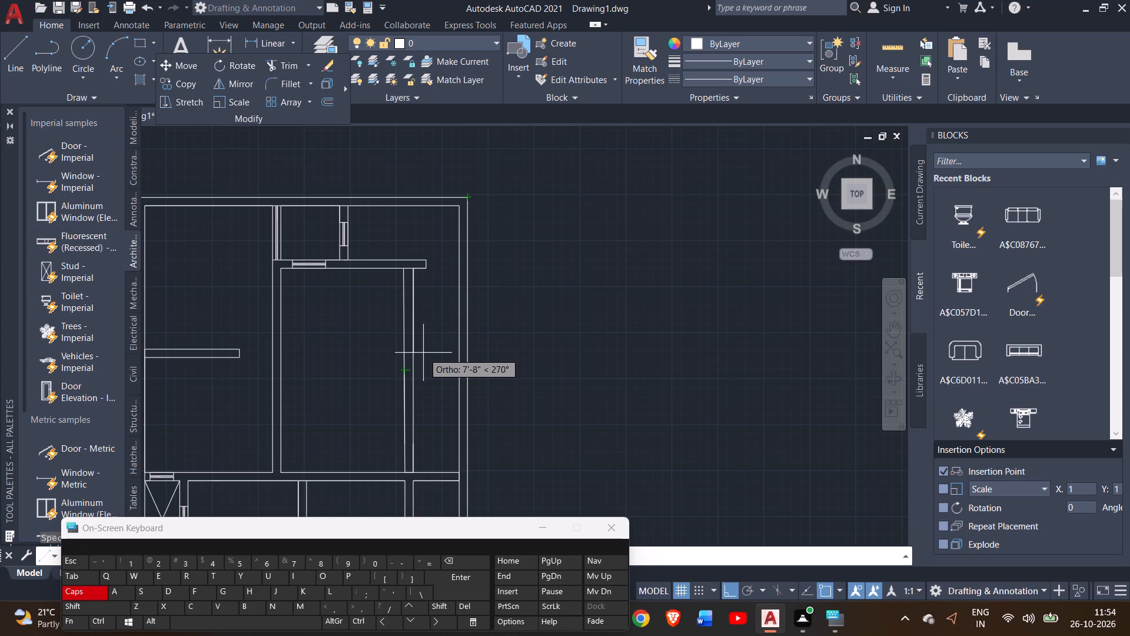
{"action": "key", "text": "shift+quotedbl"}
{"action": "key", "text": "Return"}
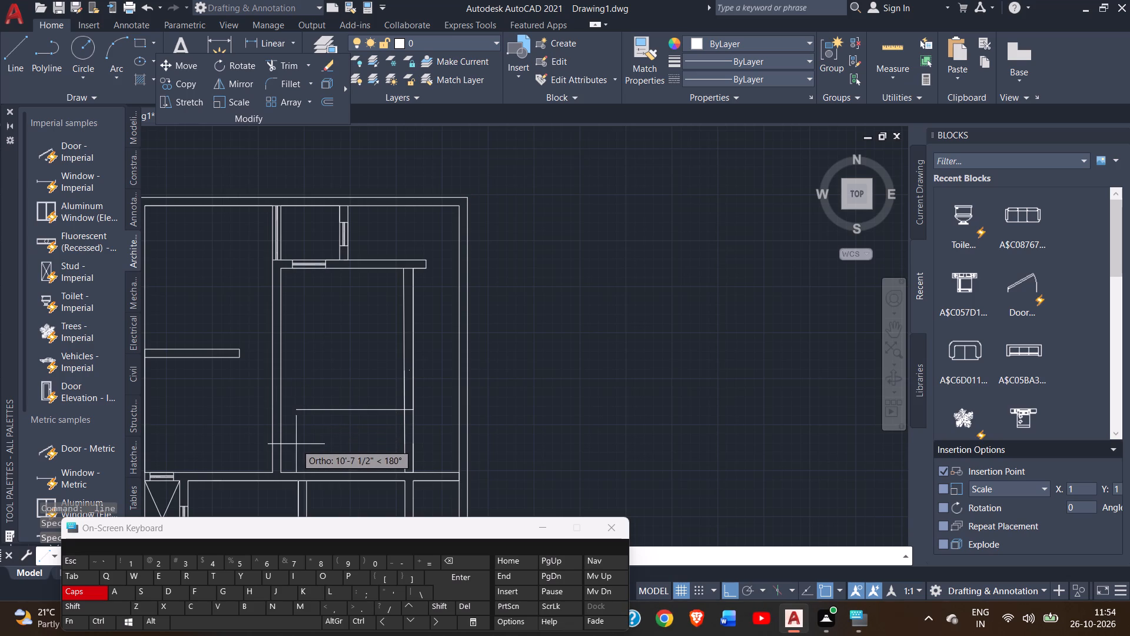
{"action": "left_click", "coordinate": [269, 411]}
Continue the line 9" south and back east to the east vertical wall's outer face, forming a 9" horizontal wall.
{"action": "scroll", "coordinate": [269, 393], "scroll_direction": "up", "scroll_amount": 1}
{"action": "scroll", "coordinate": [268, 419], "scroll_direction": "down", "scroll_amount": 1}
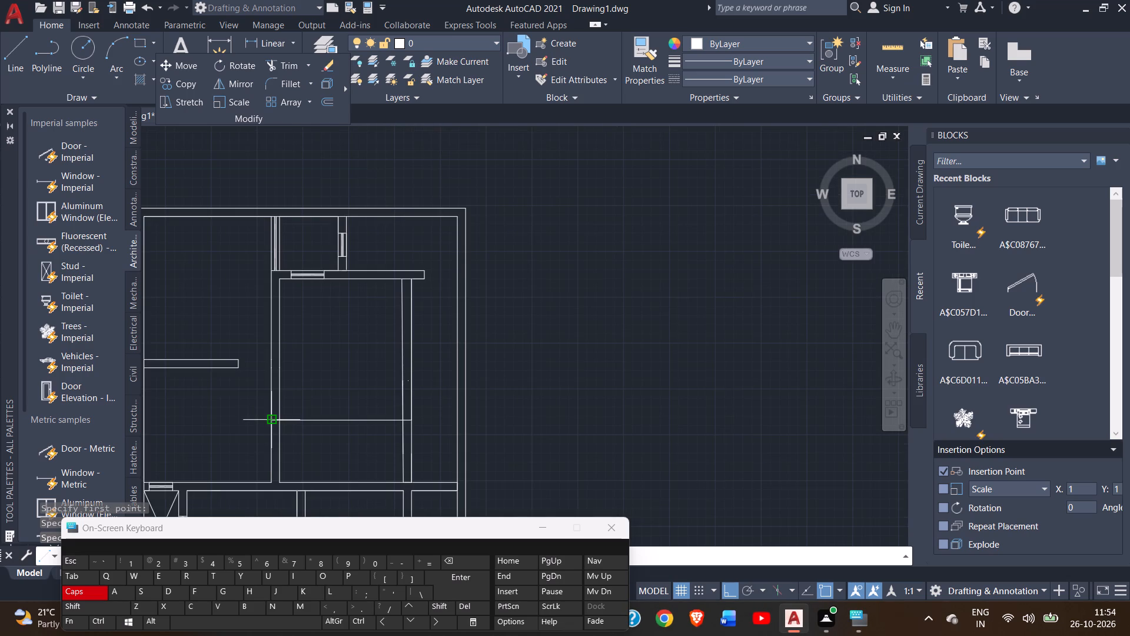
{"action": "key", "text": "9"}
{"action": "key", "text": "shift+quotedbl"}
{"action": "key", "text": "Return"}
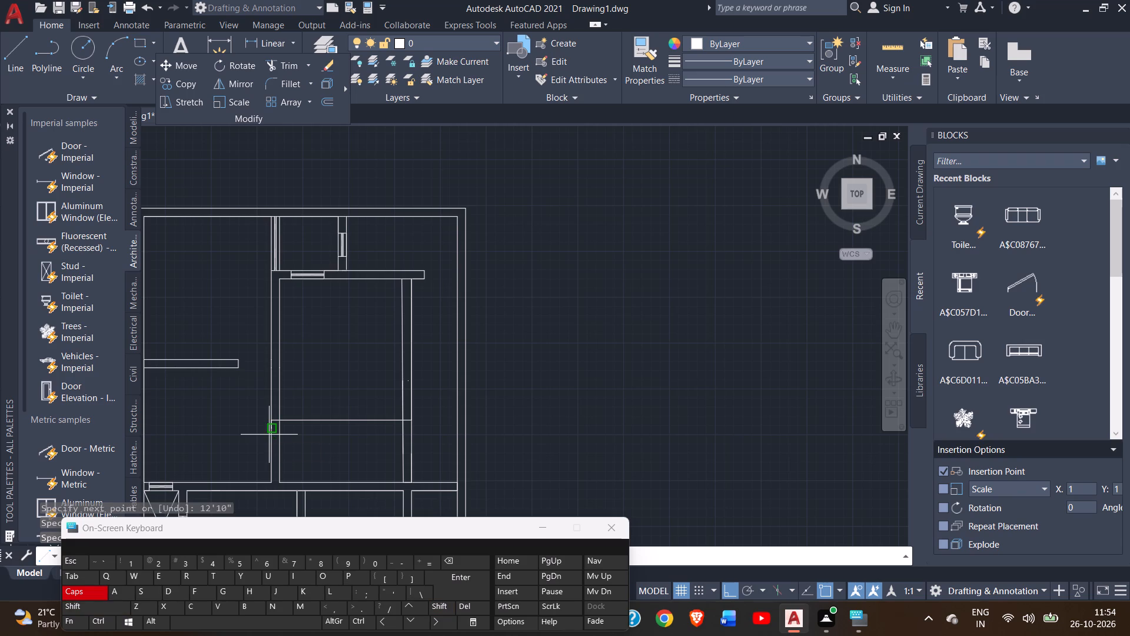
{"action": "scroll", "coordinate": [388, 436], "scroll_direction": "up", "scroll_amount": 2}
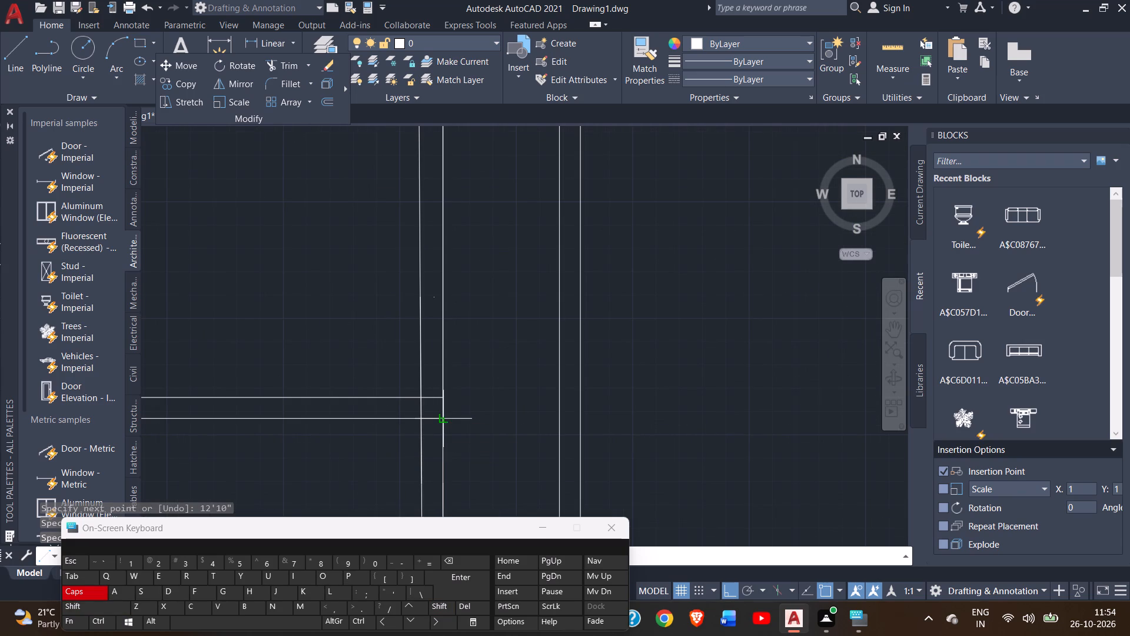
{"action": "left_click", "coordinate": [445, 416]}
{"action": "right_click", "coordinate": [477, 395]}
{"action": "left_click", "coordinate": [505, 405]}
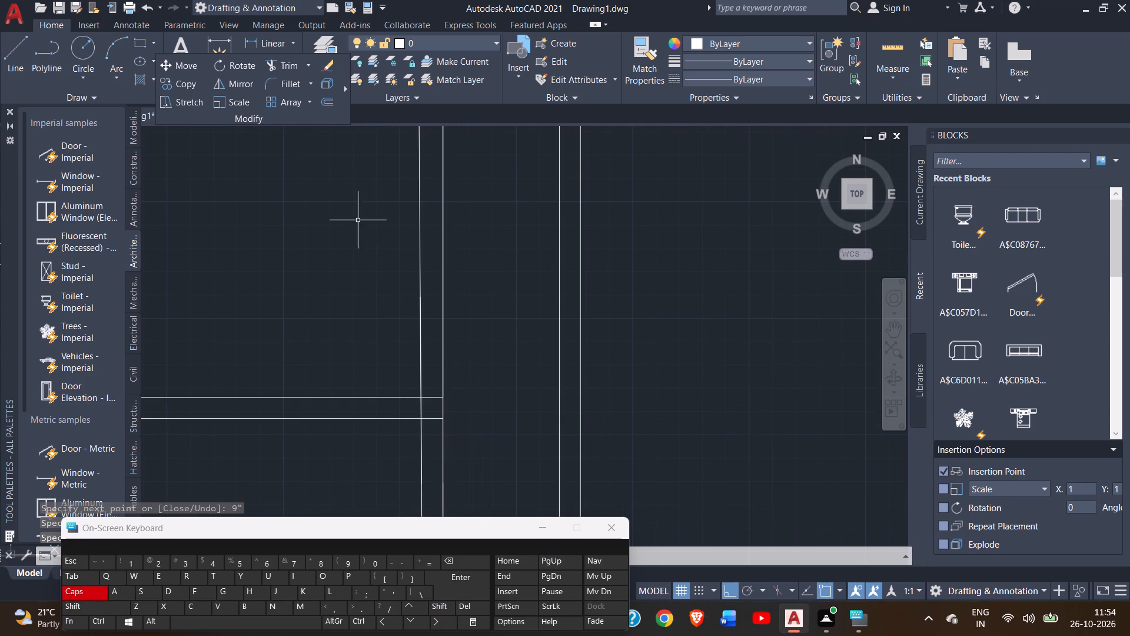
Trim the overlapping lines where the new 9" horizontal wall meets the east vertical wall and the central partition.
{"action": "left_click", "coordinate": [298, 57]}
{"action": "left_click", "coordinate": [291, 69]}
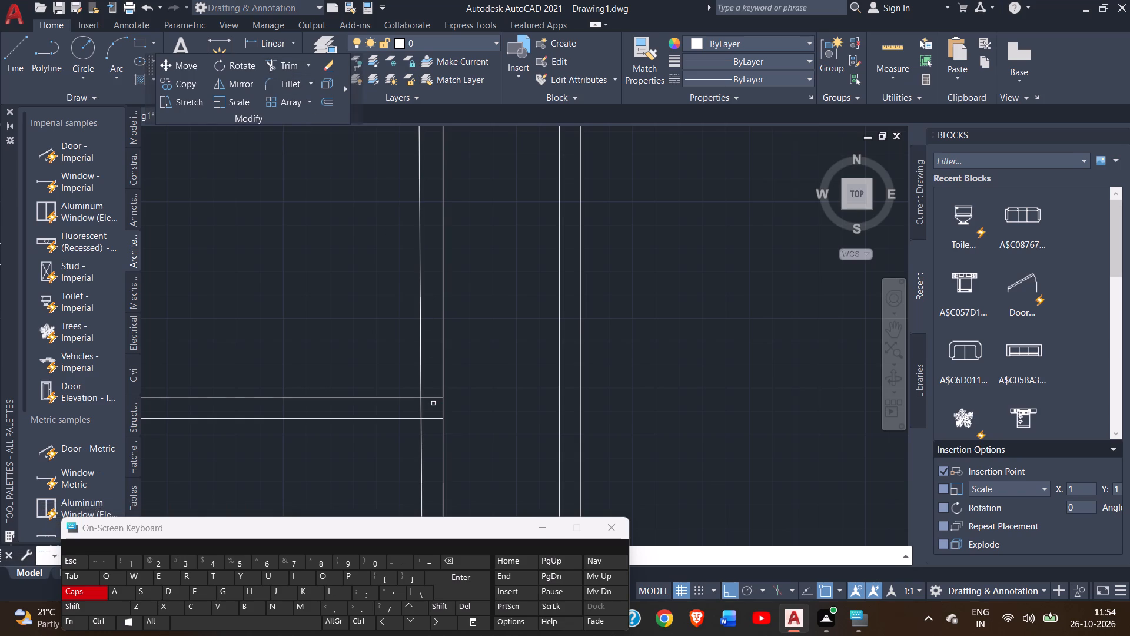
{"action": "left_click_drag", "start_coordinate": [434, 391], "coordinate": [417, 406]}
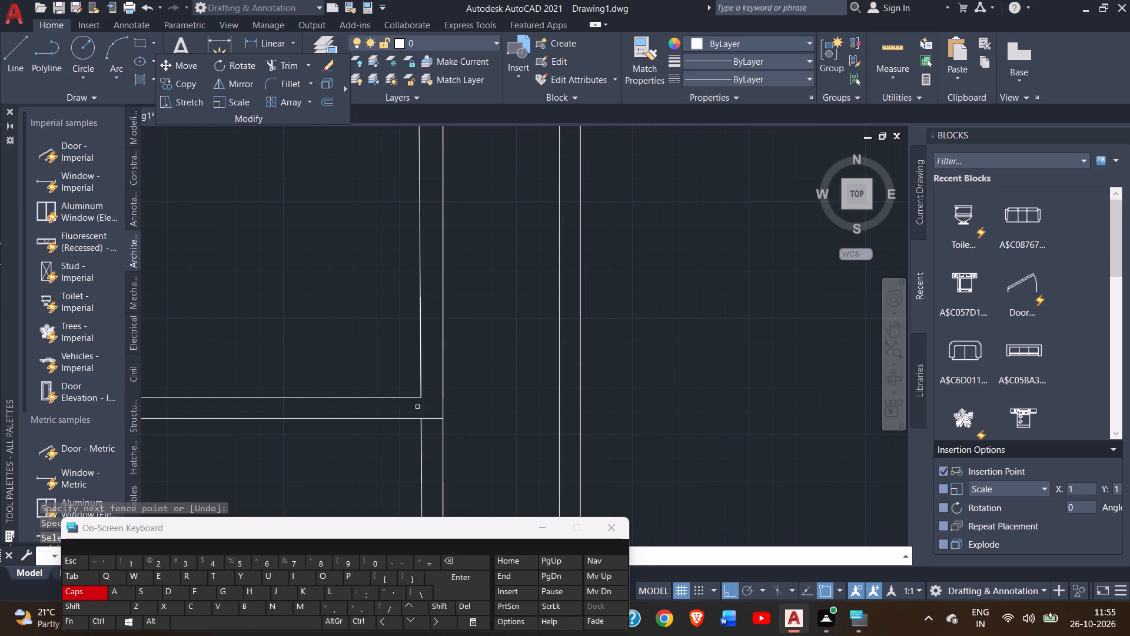
{"action": "scroll", "coordinate": [310, 455], "scroll_direction": "down", "scroll_amount": 2}
{"action": "middle_click_drag", "start_coordinate": [310, 454], "coordinate": [410, 436]}
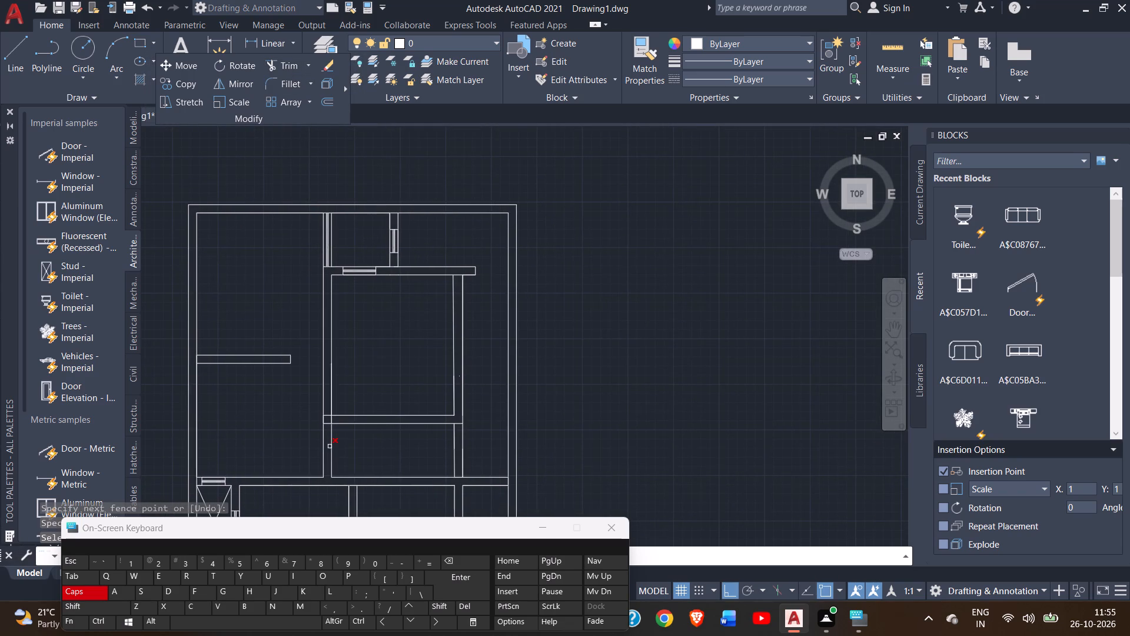
{"action": "scroll", "coordinate": [320, 433], "scroll_direction": "up", "scroll_amount": 3}
{"action": "scroll", "coordinate": [347, 350], "scroll_direction": "up", "scroll_amount": 2}
{"action": "left_click_drag", "start_coordinate": [337, 311], "coordinate": [323, 461]}
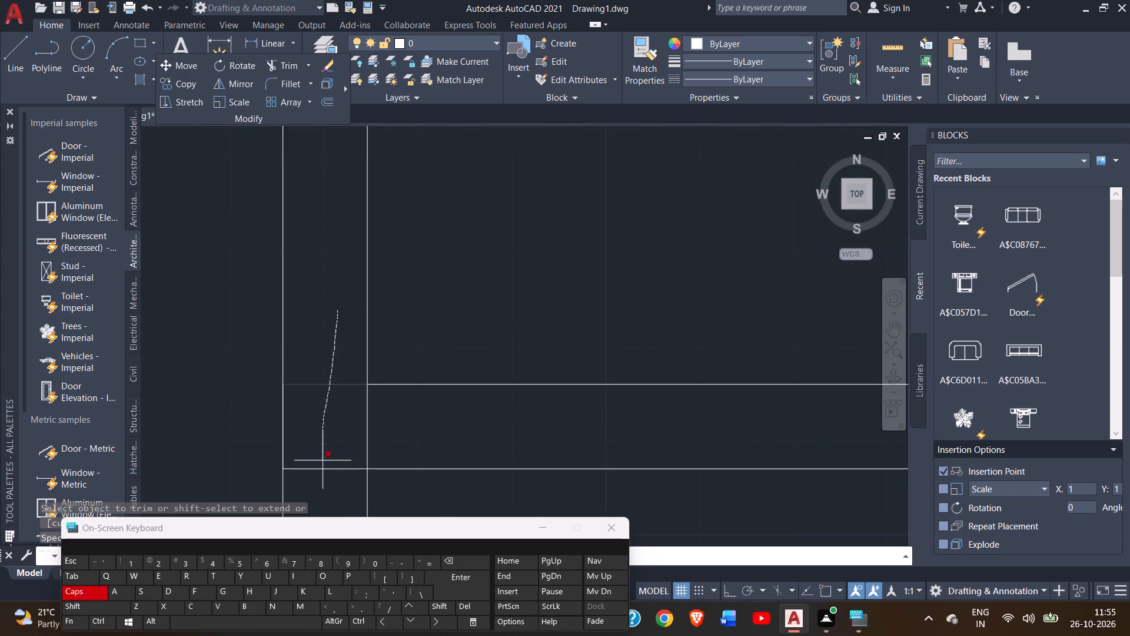
{"action": "left_click_drag", "start_coordinate": [323, 461], "coordinate": [329, 493]}
{"action": "left_click_drag", "start_coordinate": [337, 427], "coordinate": [381, 434]}
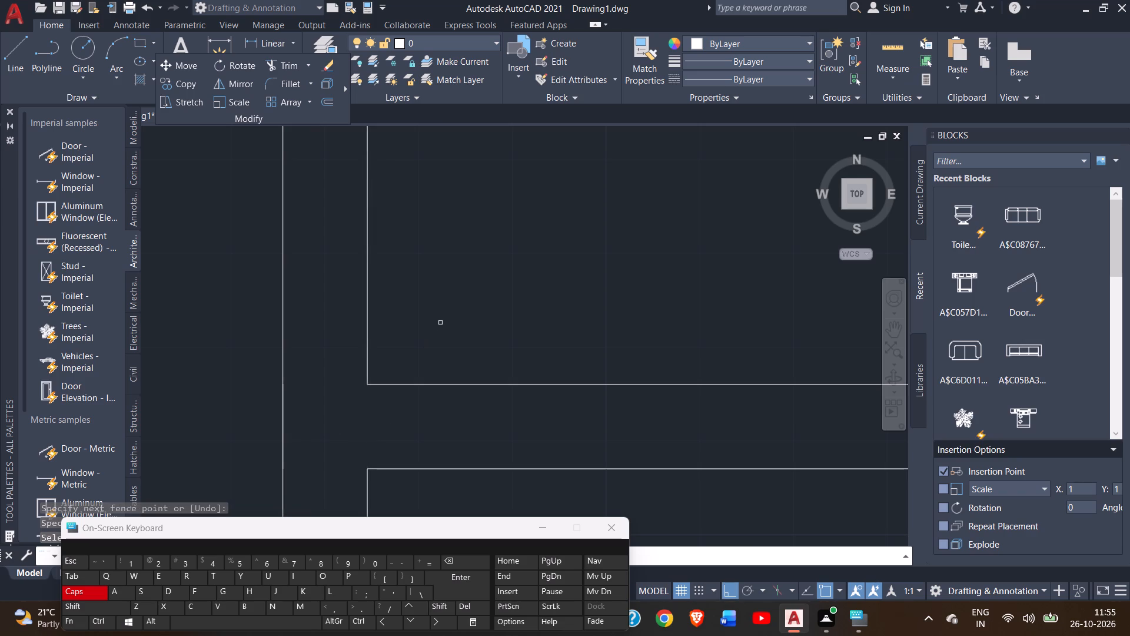
{"action": "scroll", "coordinate": [448, 320], "scroll_direction": "down", "scroll_amount": 4}
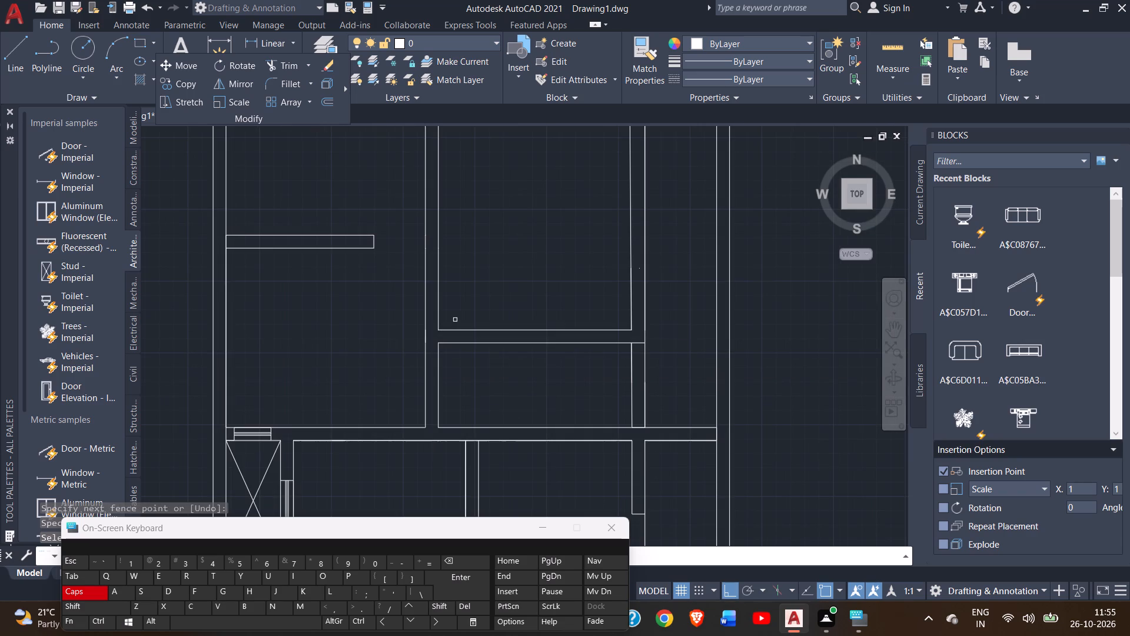
{"action": "right_click", "coordinate": [486, 270]}
{"action": "left_click", "coordinate": [504, 274]}
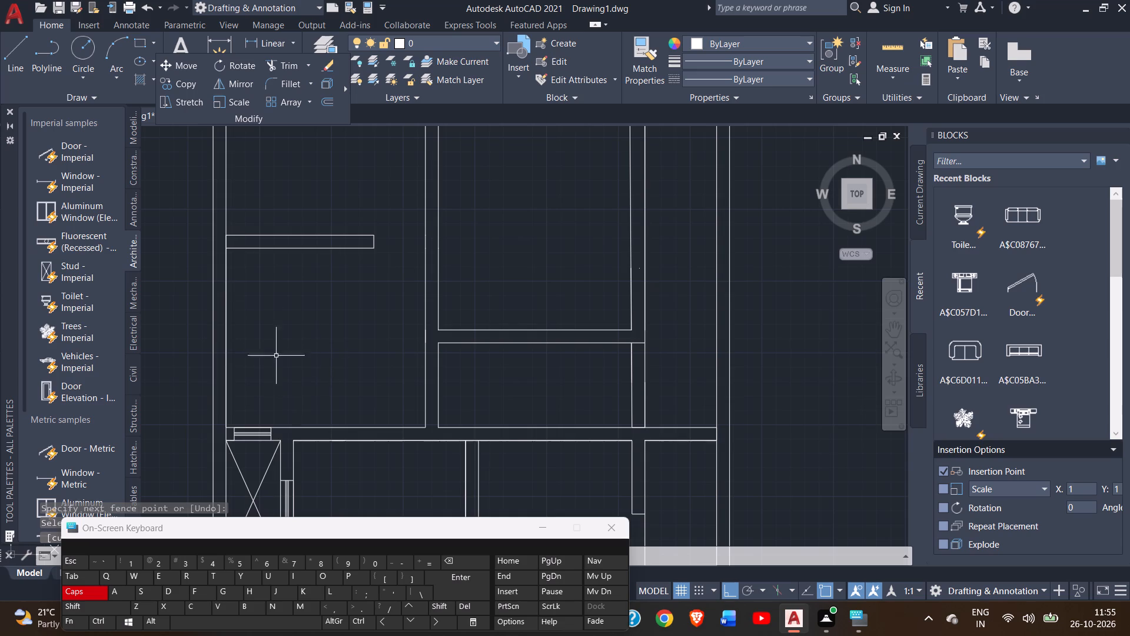
Draw a short line across the central partition's thickness, aligned with the new horizontal wall's south face.
{"action": "left_click", "coordinate": [6, 46]}
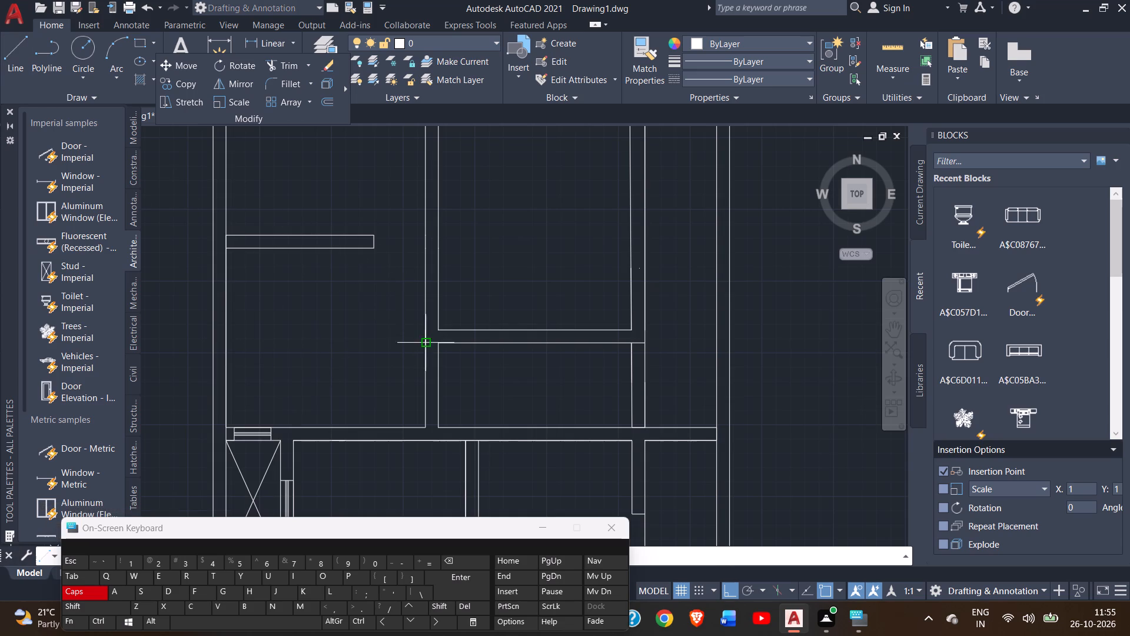
{"action": "left_click", "coordinate": [437, 344]}
{"action": "left_click", "coordinate": [427, 343]}
{"action": "right_click", "coordinate": [415, 318]}
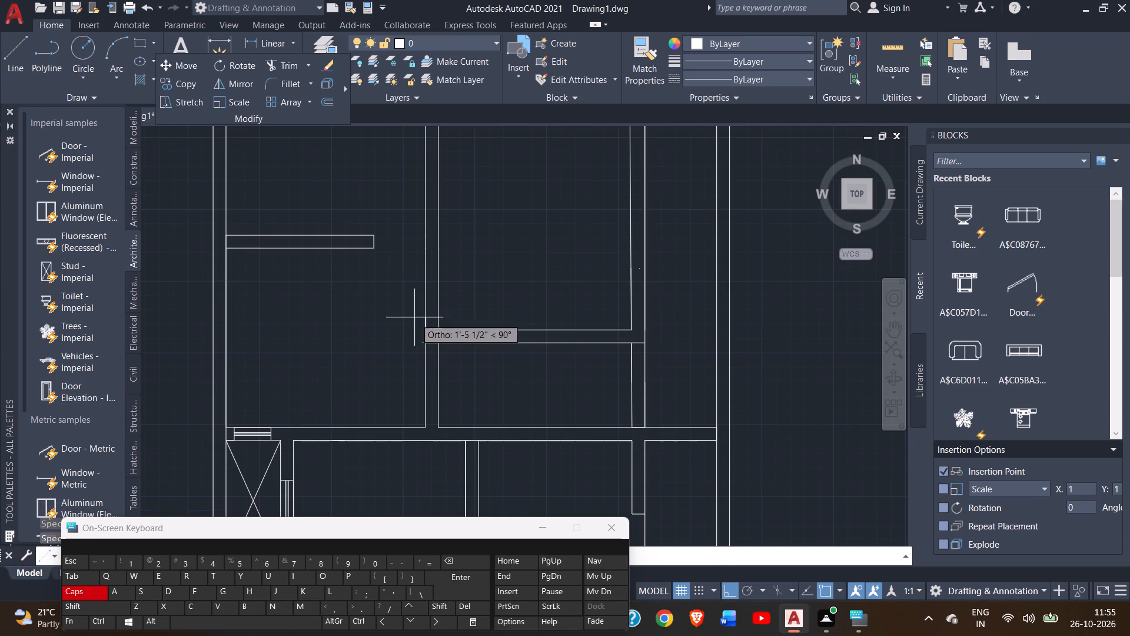
{"action": "left_click", "coordinate": [437, 326]}
{"action": "scroll", "coordinate": [348, 339], "scroll_direction": "down", "scroll_amount": 1}
{"action": "middle_click_drag", "start_coordinate": [348, 339], "coordinate": [387, 319]}
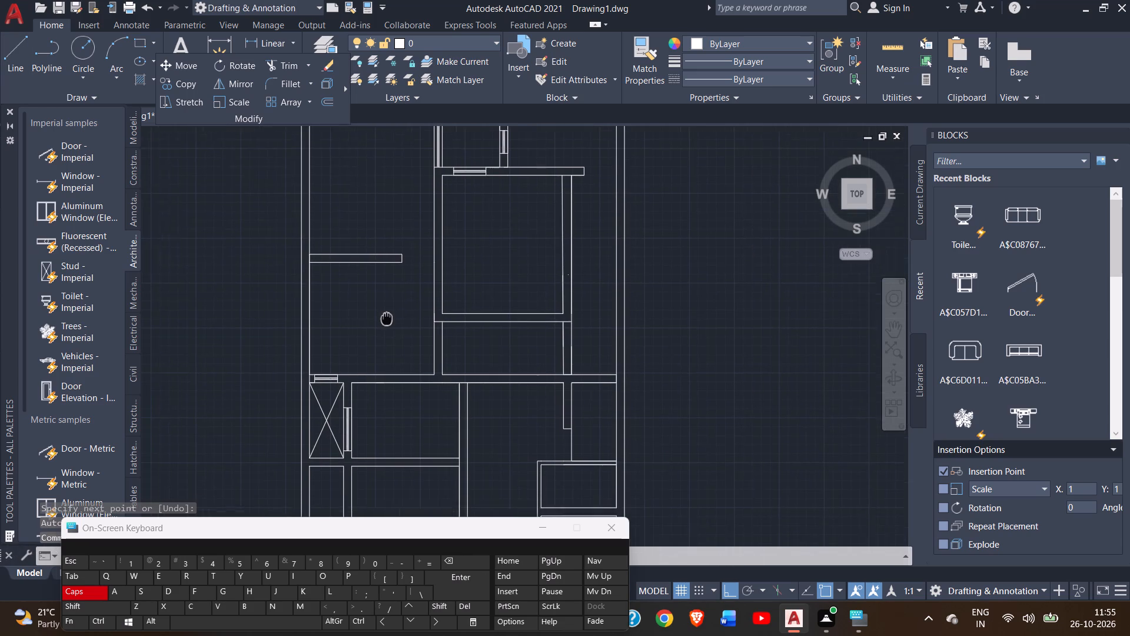
{"action": "middle_click_drag", "start_coordinate": [387, 319], "coordinate": [393, 324]}
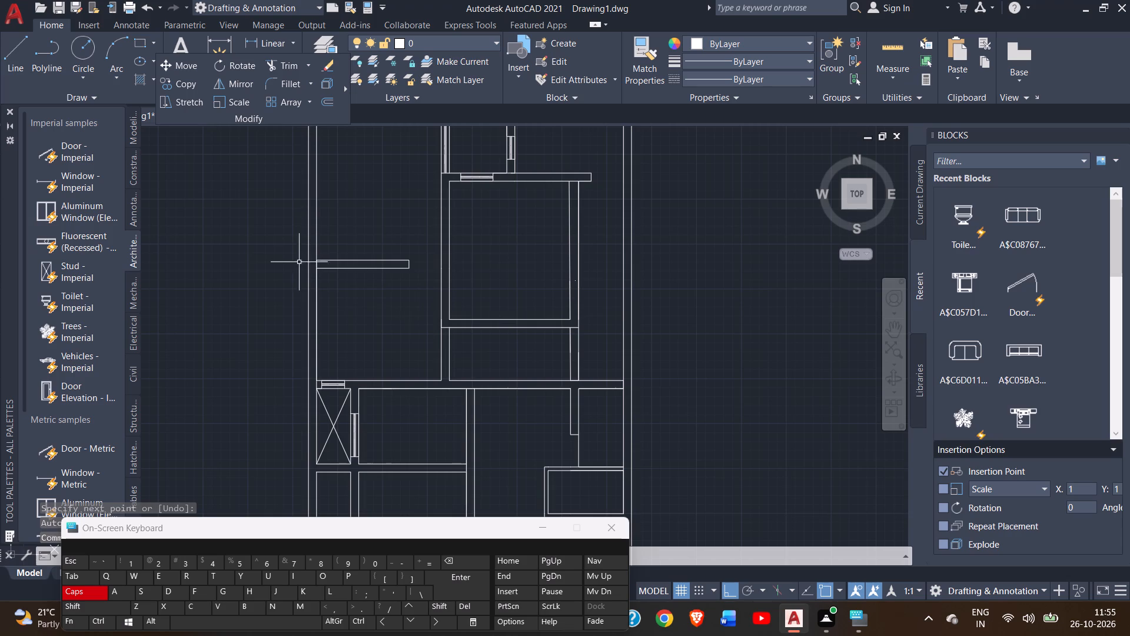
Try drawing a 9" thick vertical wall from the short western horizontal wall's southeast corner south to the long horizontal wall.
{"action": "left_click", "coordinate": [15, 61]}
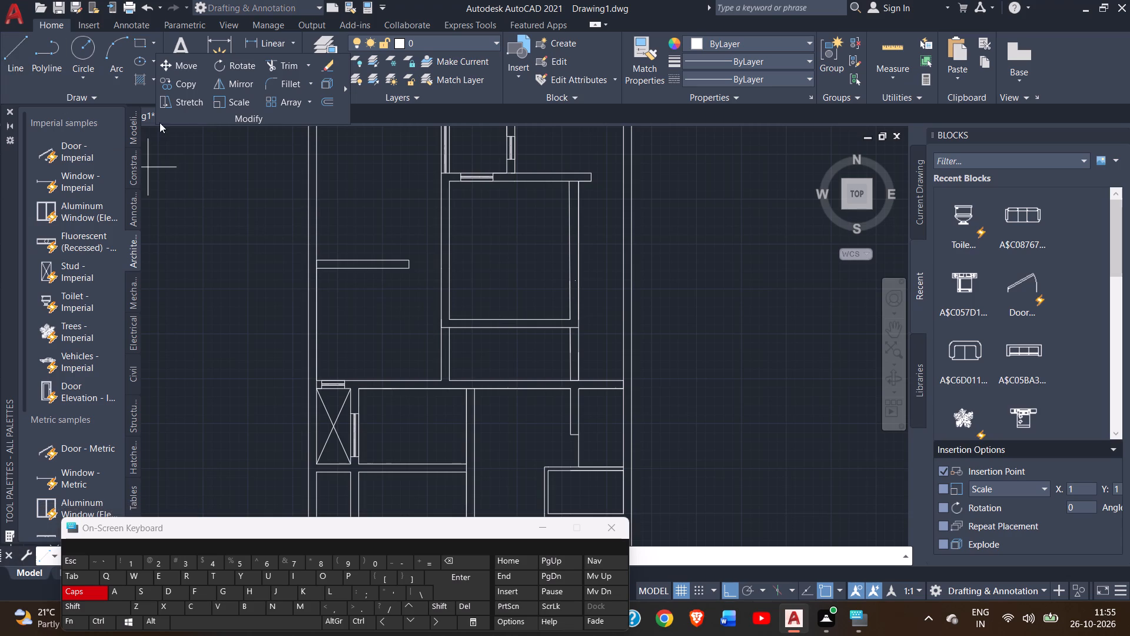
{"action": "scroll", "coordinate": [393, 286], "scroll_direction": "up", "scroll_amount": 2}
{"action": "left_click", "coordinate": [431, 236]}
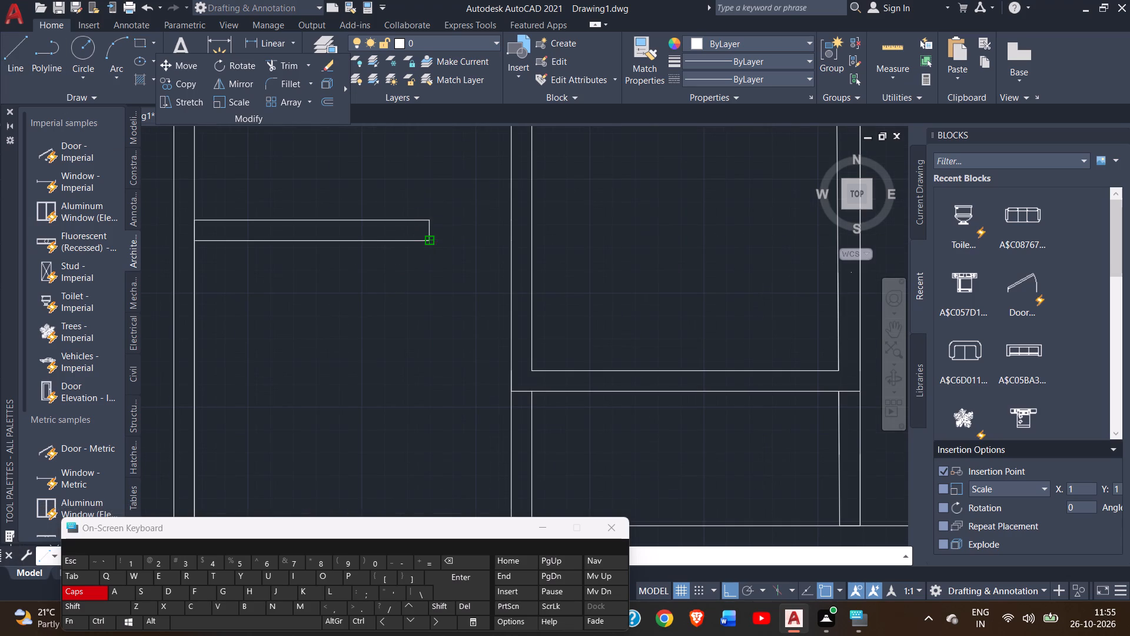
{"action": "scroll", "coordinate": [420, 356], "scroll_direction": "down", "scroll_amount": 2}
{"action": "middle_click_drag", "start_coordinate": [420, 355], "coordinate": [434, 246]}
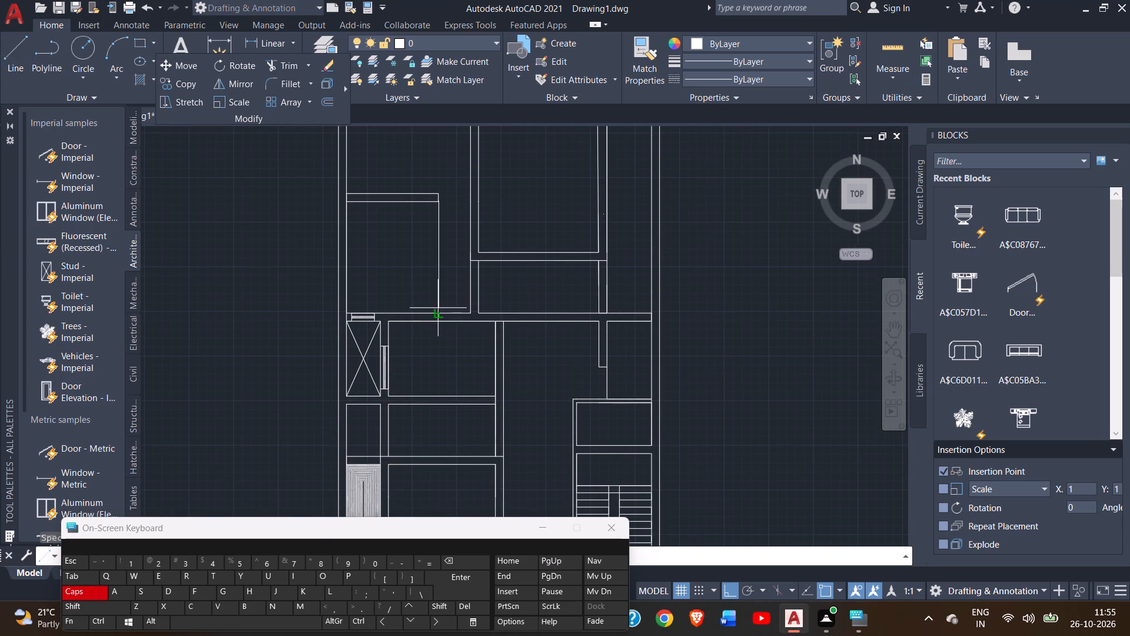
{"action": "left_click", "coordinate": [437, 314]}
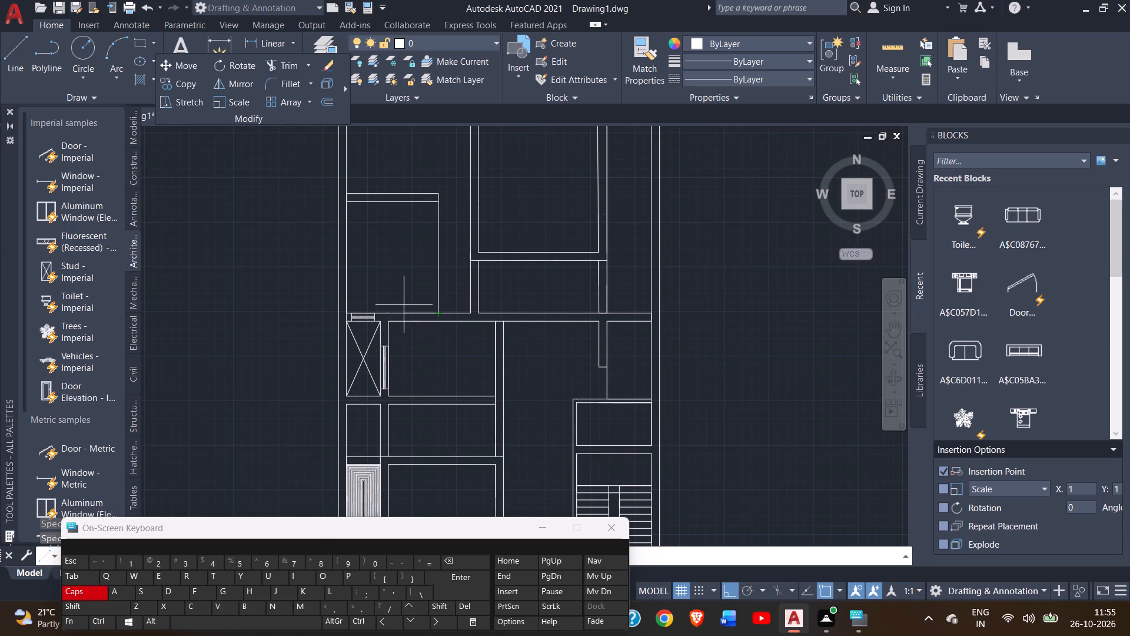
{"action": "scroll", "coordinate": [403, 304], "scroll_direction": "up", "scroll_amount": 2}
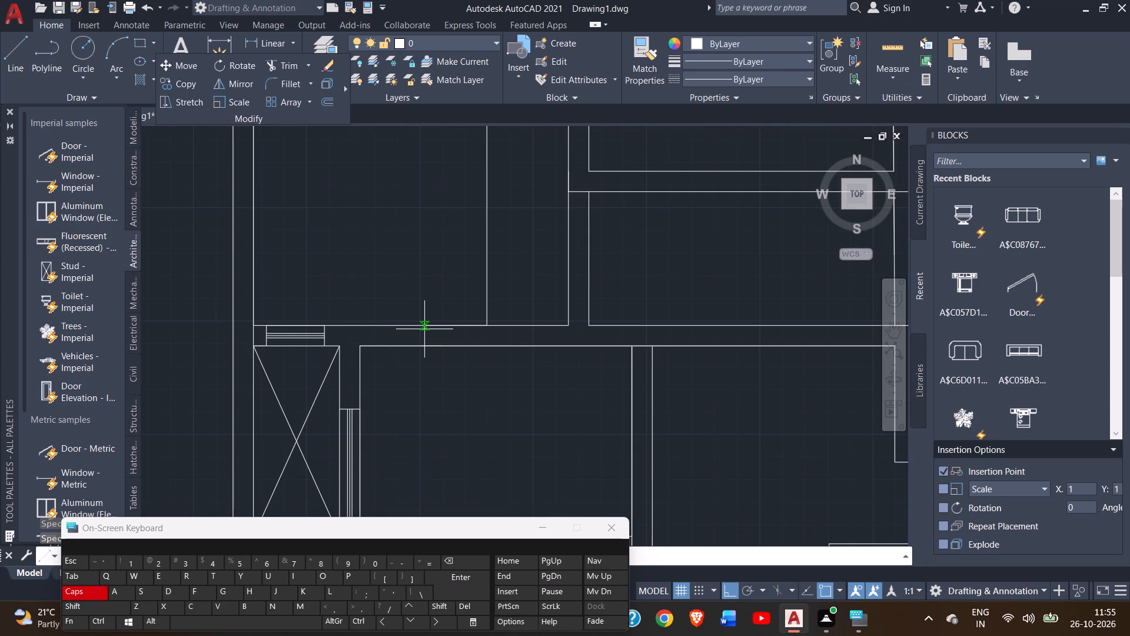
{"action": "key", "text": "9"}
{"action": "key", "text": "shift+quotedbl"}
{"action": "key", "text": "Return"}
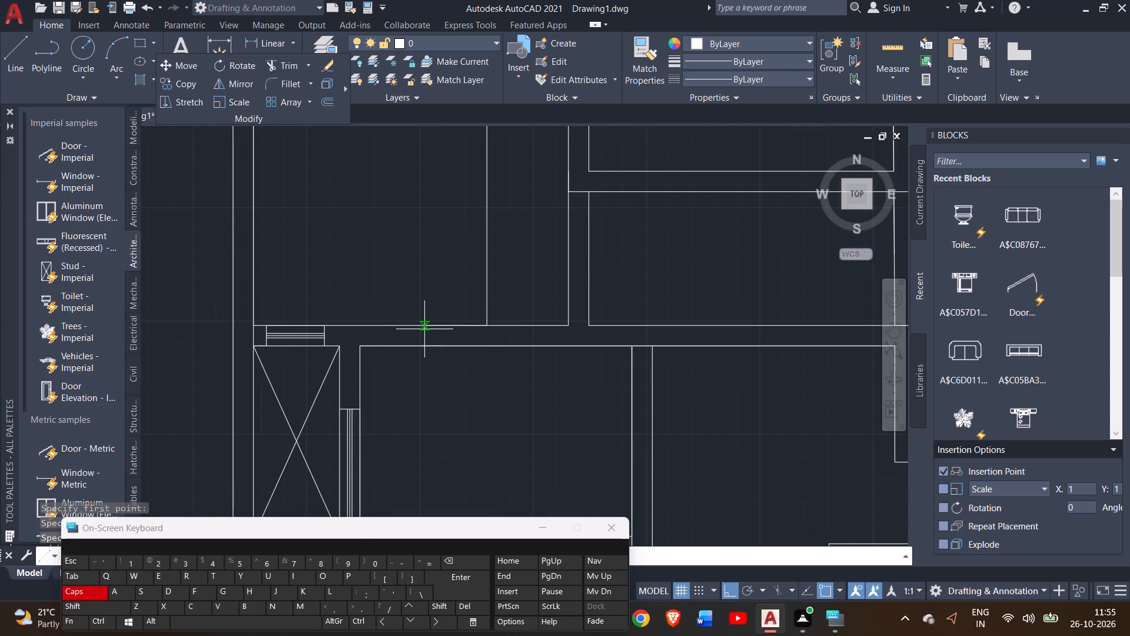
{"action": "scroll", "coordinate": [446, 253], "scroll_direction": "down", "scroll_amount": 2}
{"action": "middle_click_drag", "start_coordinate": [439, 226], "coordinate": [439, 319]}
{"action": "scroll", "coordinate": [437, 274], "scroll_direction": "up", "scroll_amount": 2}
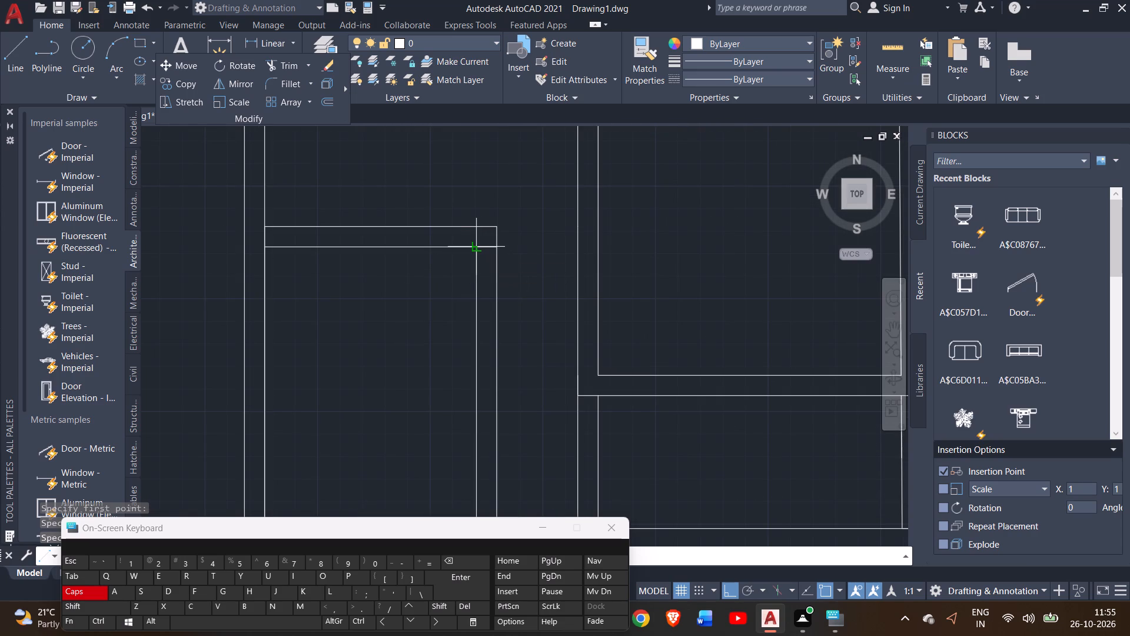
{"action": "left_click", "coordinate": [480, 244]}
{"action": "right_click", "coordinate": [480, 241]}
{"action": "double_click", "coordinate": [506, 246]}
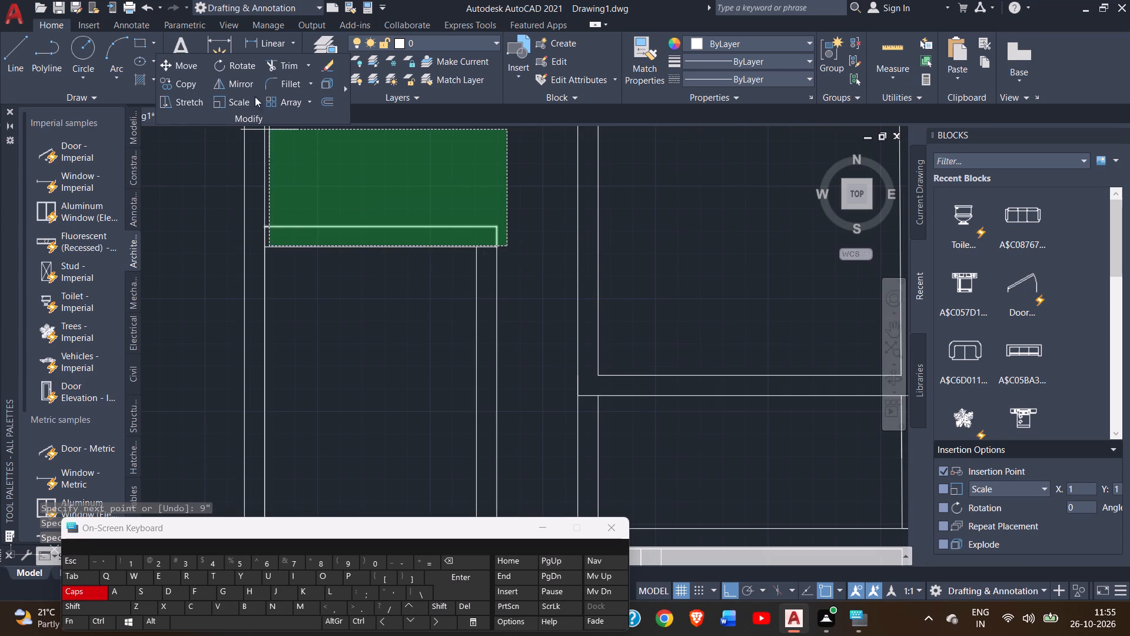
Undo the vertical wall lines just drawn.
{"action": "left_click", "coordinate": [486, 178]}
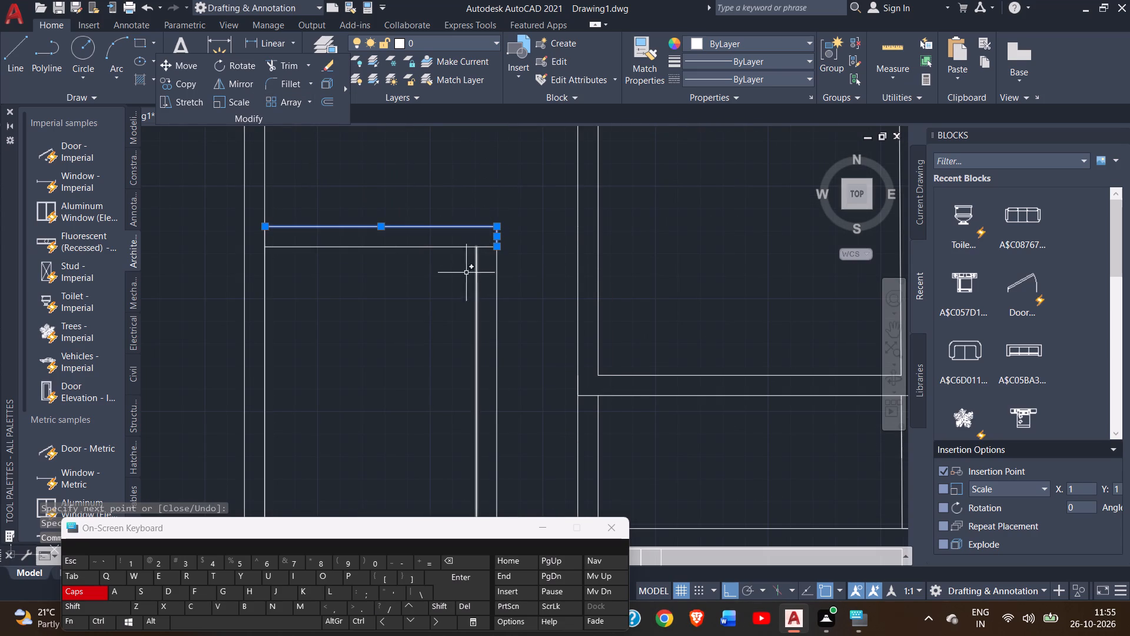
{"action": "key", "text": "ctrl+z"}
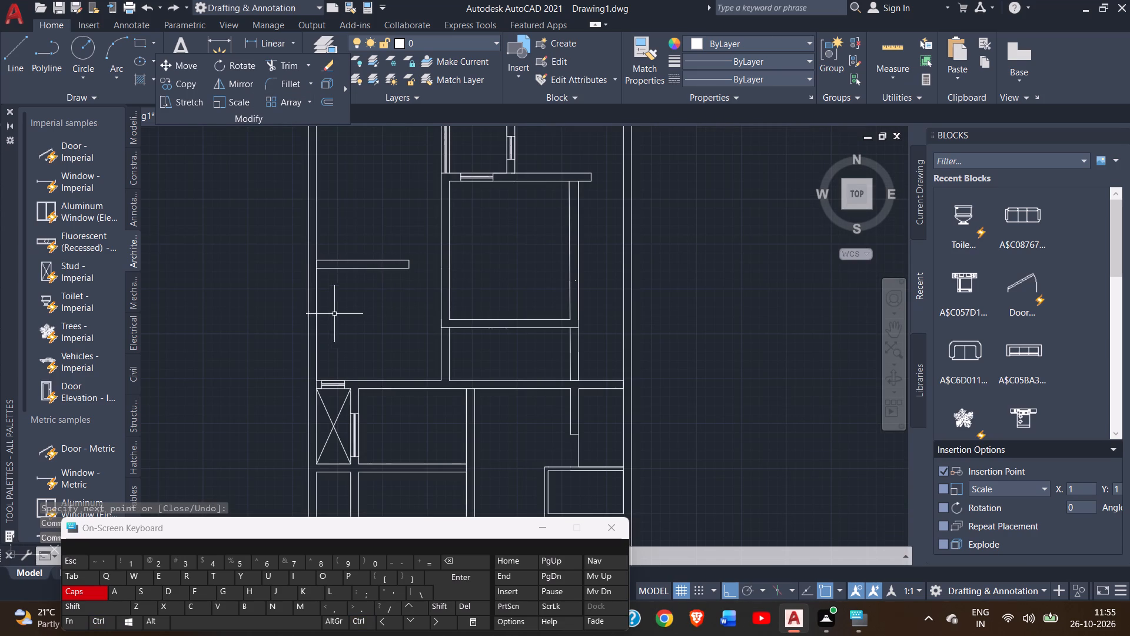
Draw a line from the short western wall's southeast corner to the long horizontal wall, 9" west, and back north to the short wall's south face.
{"action": "left_click", "coordinate": [2, 55]}
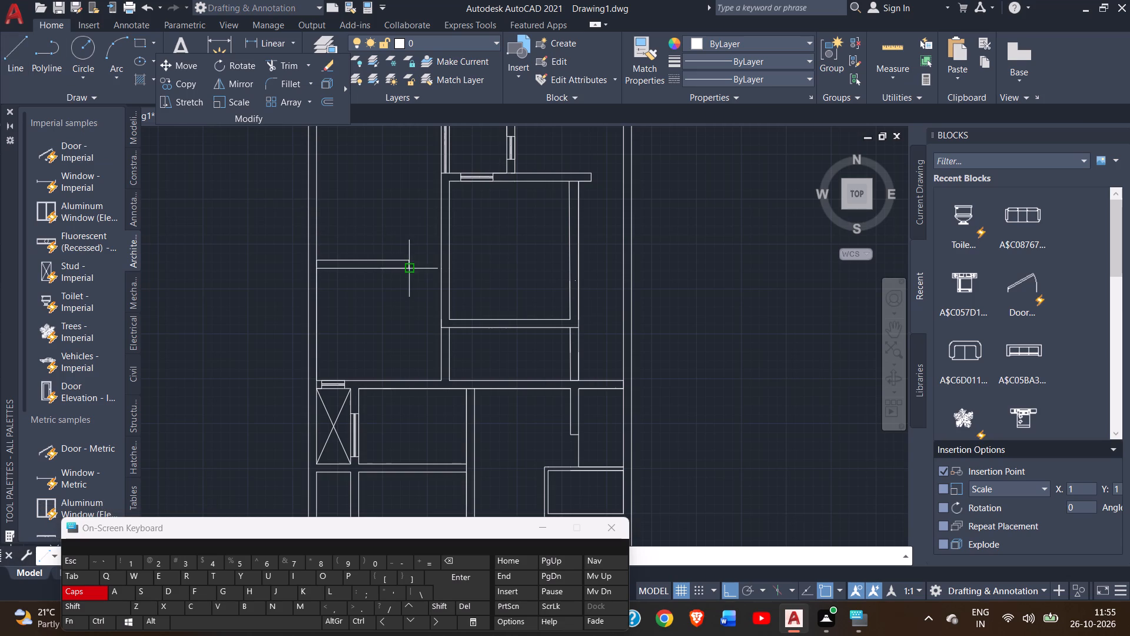
{"action": "left_click", "coordinate": [407, 269]}
{"action": "left_click", "coordinate": [407, 377]}
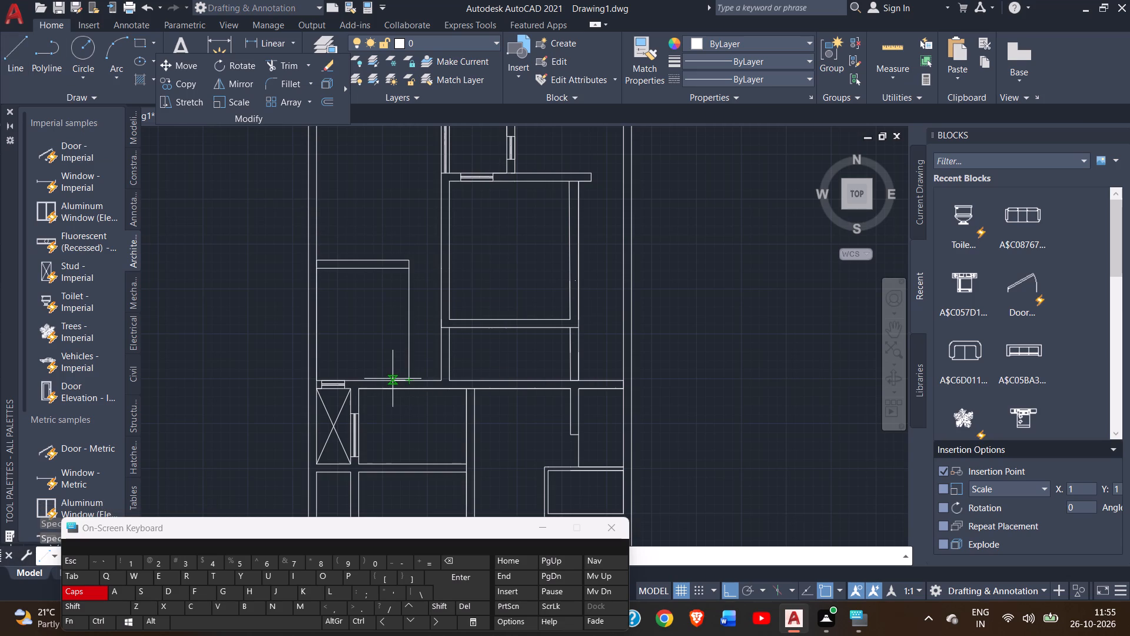
{"action": "key", "text": "9"}
{"action": "key", "text": "shift+quotedbl"}
{"action": "key", "text": "Return"}
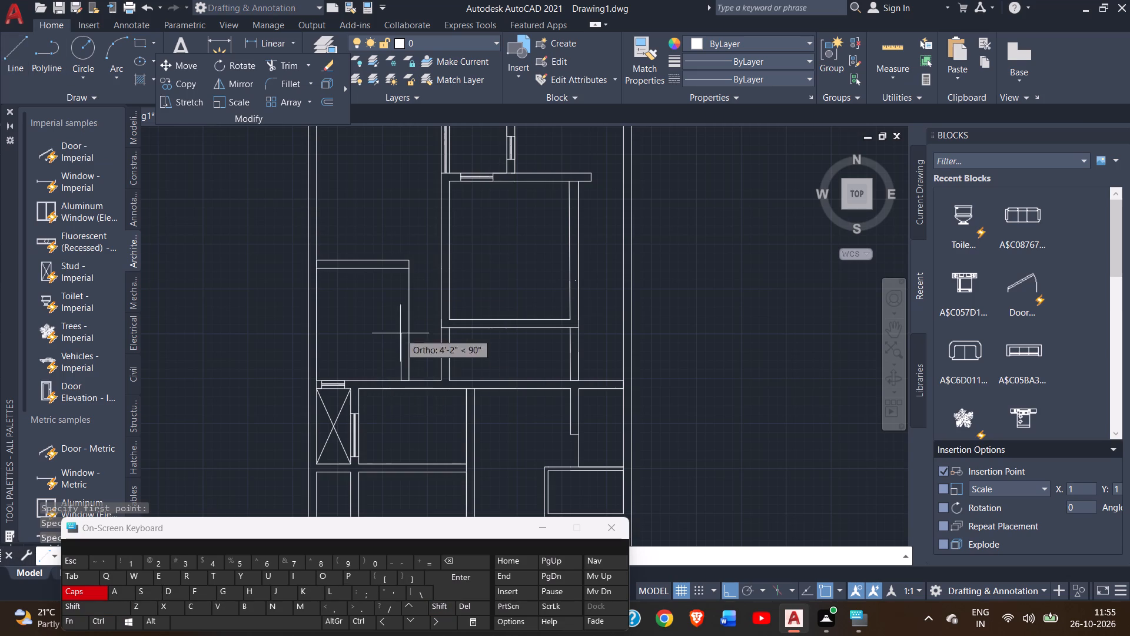
{"action": "scroll", "coordinate": [398, 315], "scroll_direction": "up", "scroll_amount": 3}
{"action": "scroll", "coordinate": [389, 177], "scroll_direction": "down", "scroll_amount": 2}
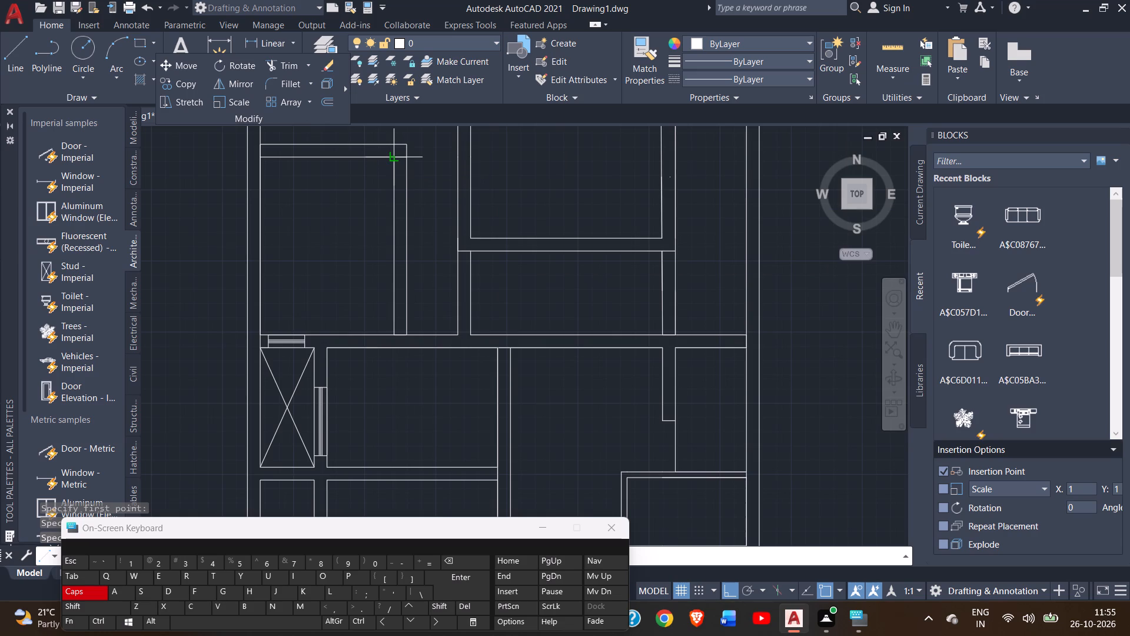
{"action": "left_click", "coordinate": [396, 157]}
{"action": "right_click", "coordinate": [400, 173]}
{"action": "left_click", "coordinate": [433, 184]}
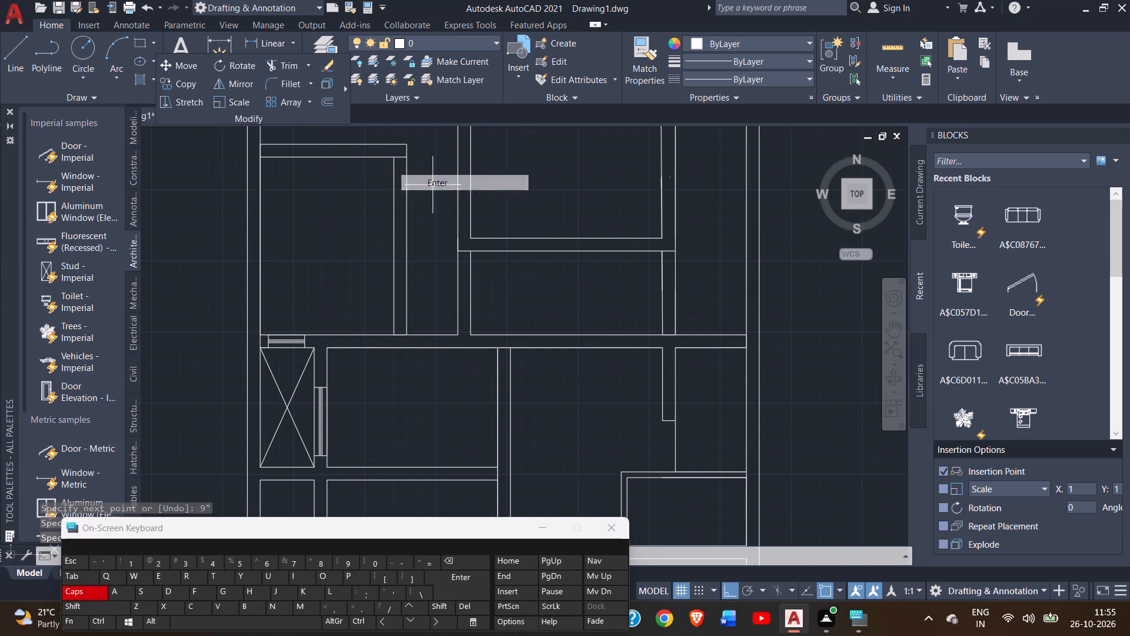
Trim the short wall's south-face segment between the two new vertical lines so the walls join at the corner.
{"action": "left_click", "coordinate": [290, 63]}
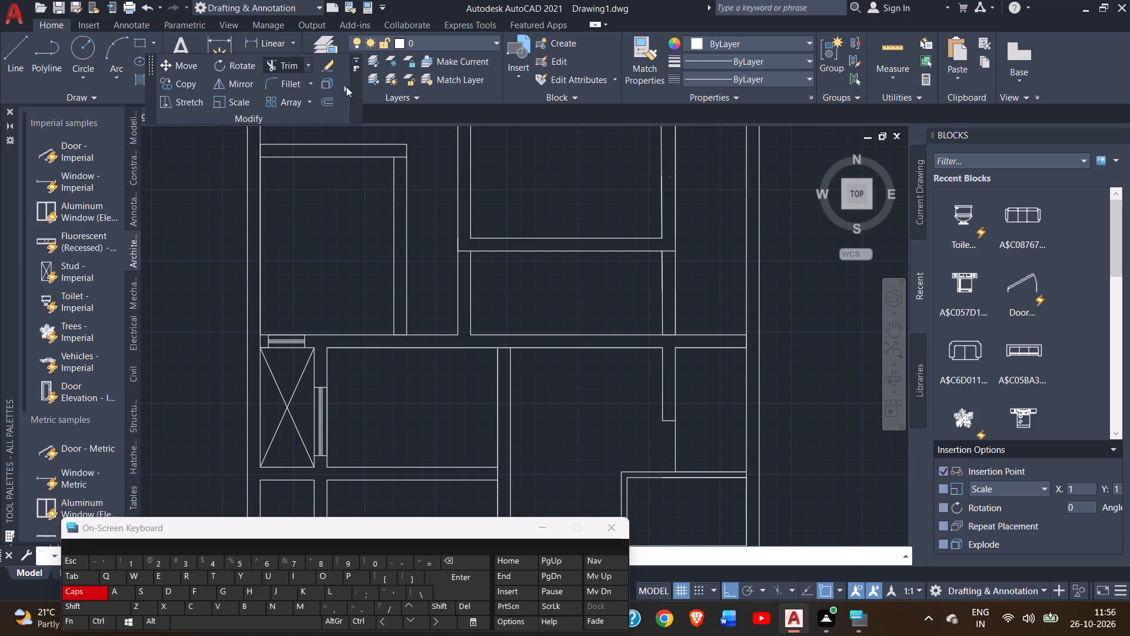
{"action": "scroll", "coordinate": [398, 150], "scroll_direction": "up", "scroll_amount": 2}
{"action": "left_click_drag", "start_coordinate": [400, 153], "coordinate": [406, 179]}
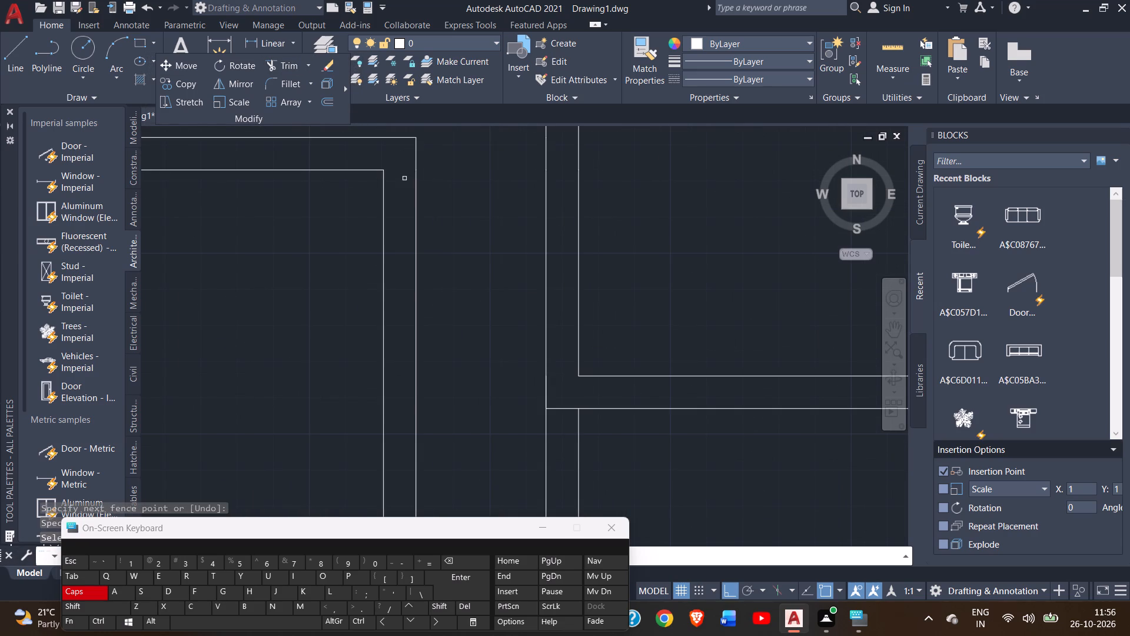
{"action": "right_click", "coordinate": [404, 176]}
{"action": "left_click", "coordinate": [438, 183]}
{"action": "scroll", "coordinate": [441, 234], "scroll_direction": "down", "scroll_amount": 2}
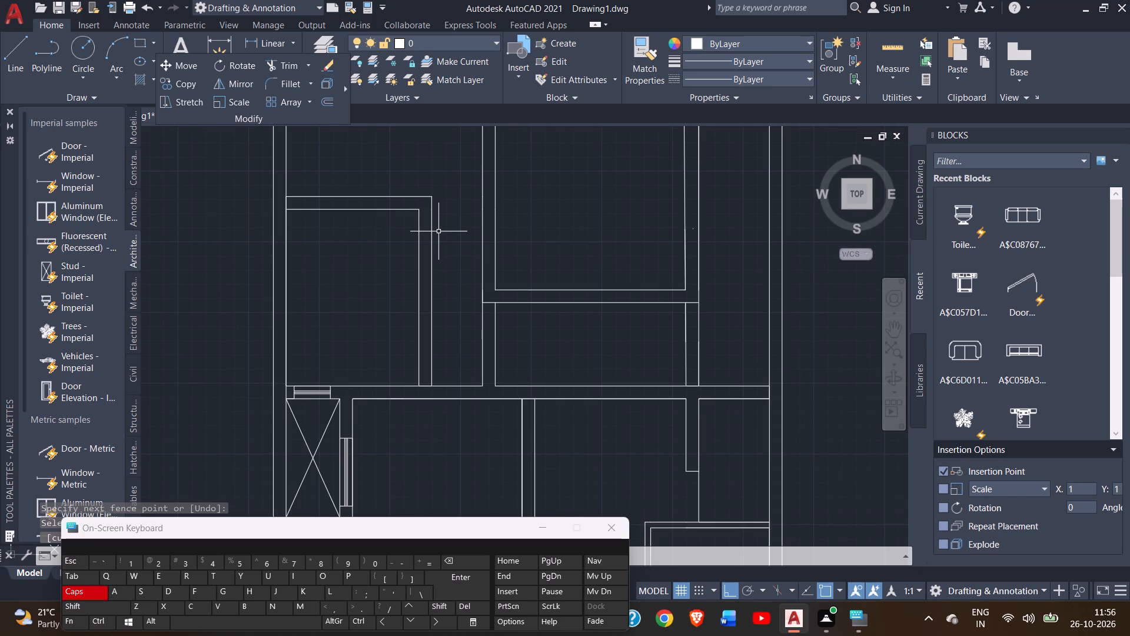
Draw a line 3' south from the inner corner along the vertical wall's west face and across to its east face.
{"action": "double_click", "coordinate": [8, 68]}
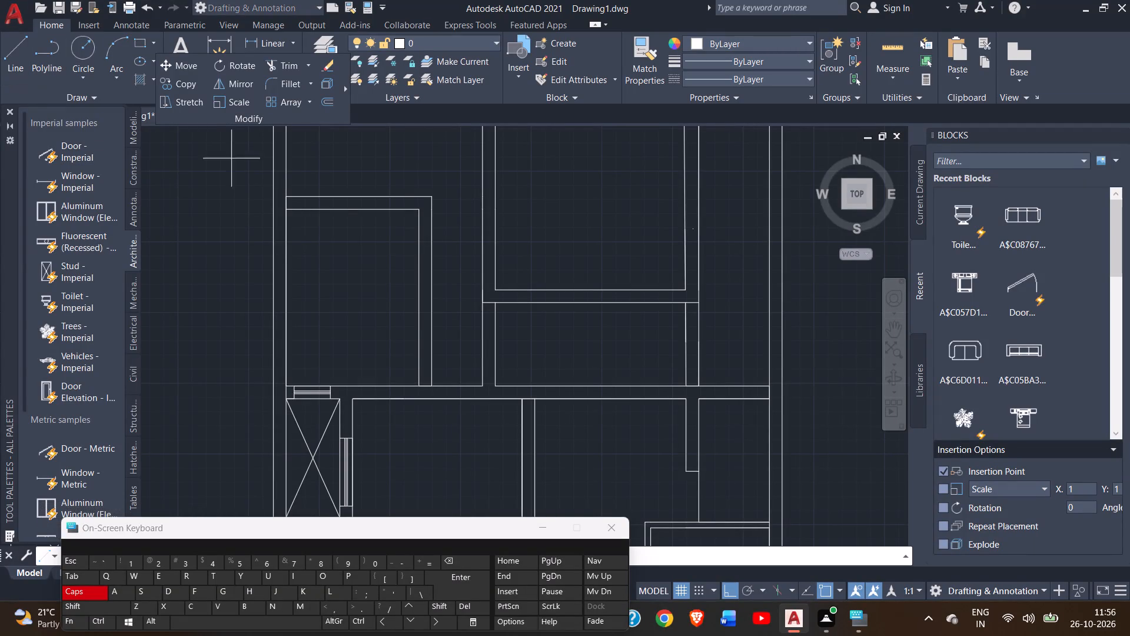
{"action": "left_click", "coordinate": [416, 211]}
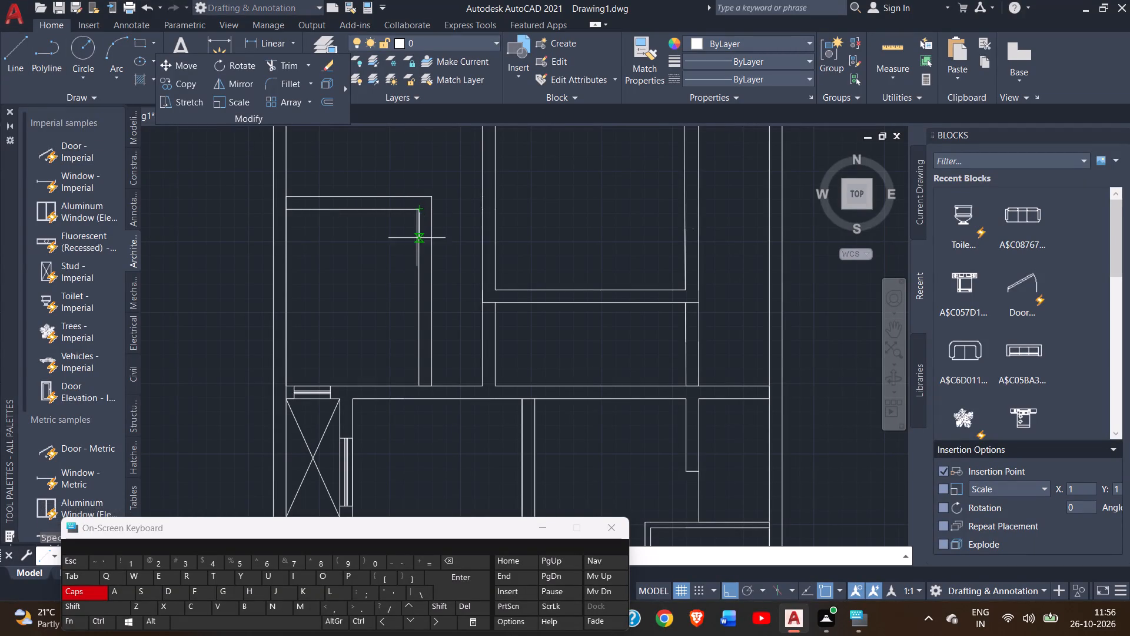
{"action": "type", "text": "3'"}
{"action": "key", "text": "Return"}
{"action": "scroll", "coordinate": [428, 259], "scroll_direction": "up", "scroll_amount": 3}
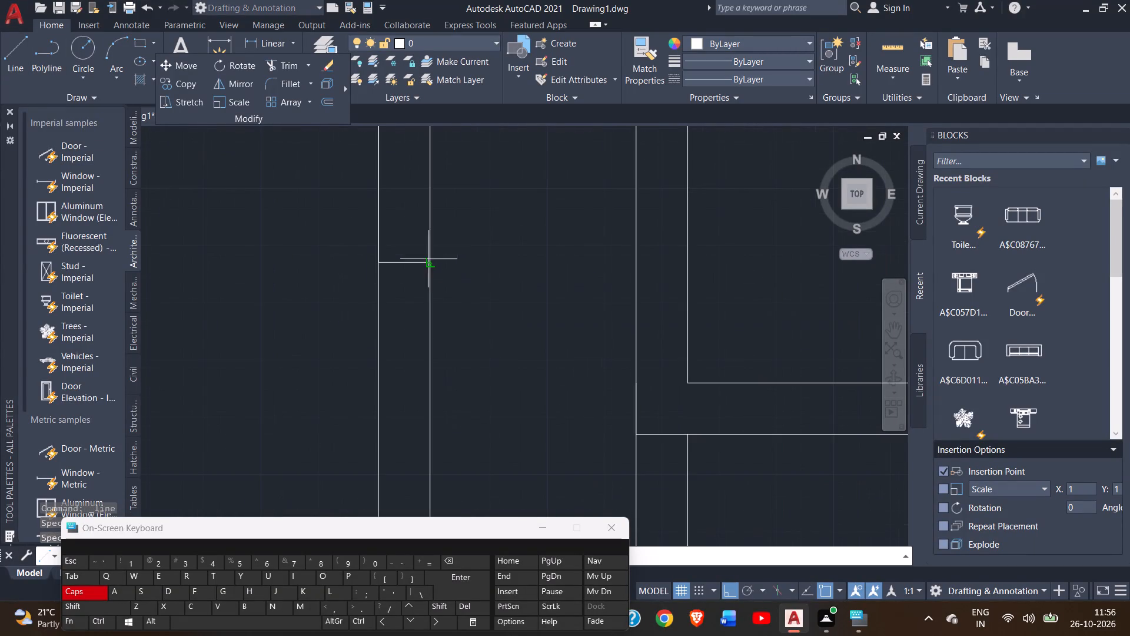
{"action": "double_click", "coordinate": [433, 260]}
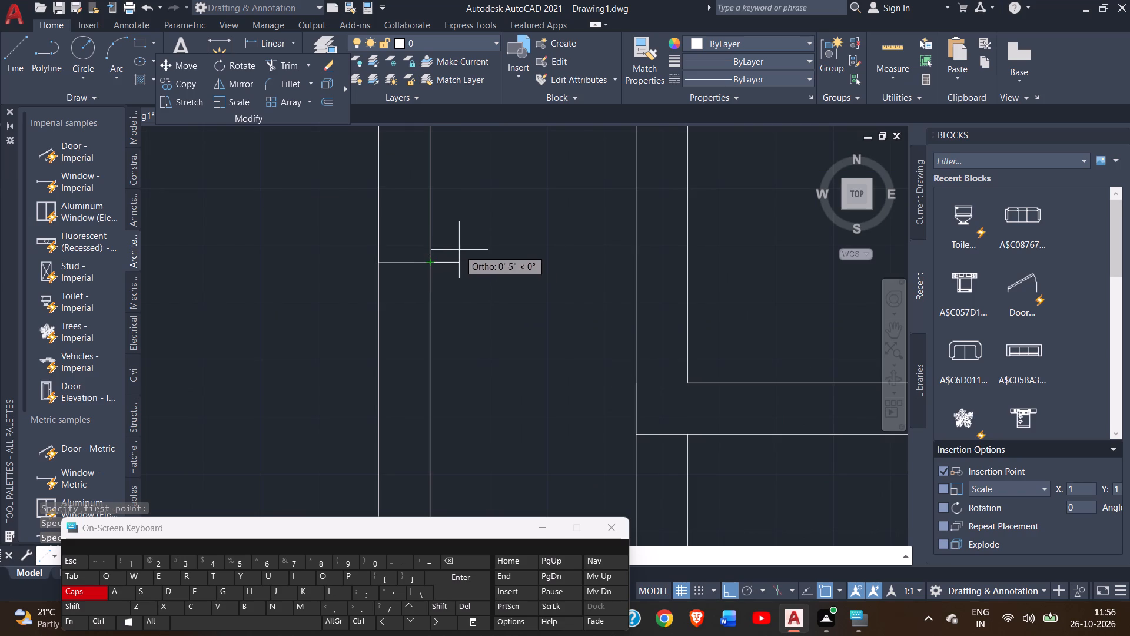
{"action": "right_click", "coordinate": [459, 250]}
{"action": "left_click", "coordinate": [483, 254]}
{"action": "scroll", "coordinate": [495, 263], "scroll_direction": "down", "scroll_amount": 3}
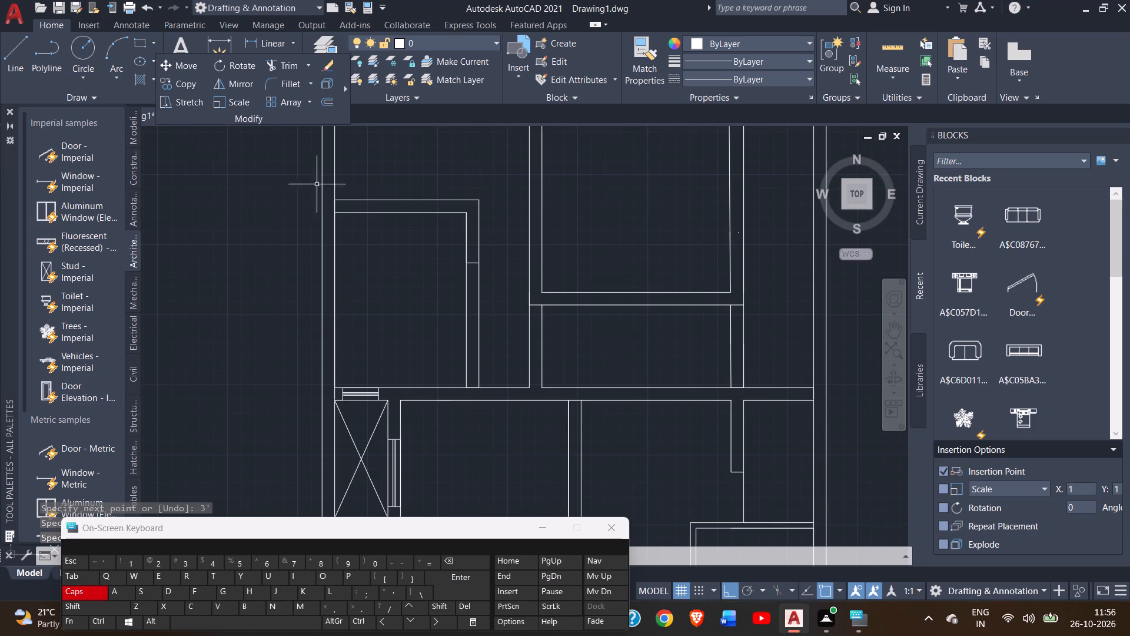
Draw a line from the inner corner across the vertical wall's thickness, continuing the short wall's south face to the east face.
{"action": "left_click", "coordinate": [6, 58]}
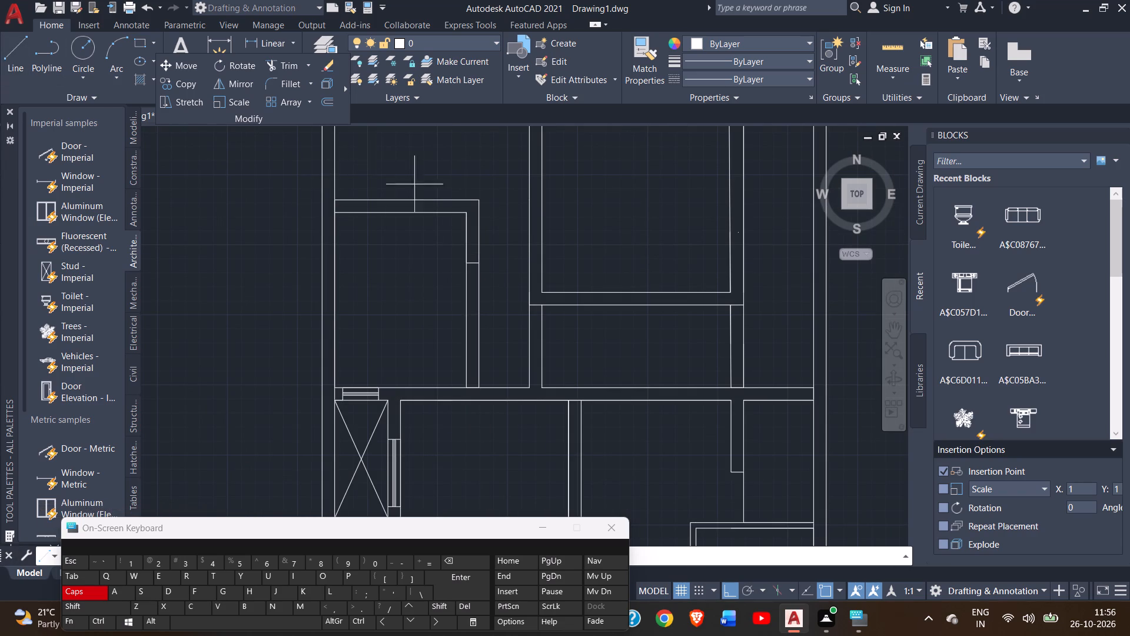
{"action": "scroll", "coordinate": [447, 193], "scroll_direction": "up", "scroll_amount": 3}
{"action": "left_click", "coordinate": [519, 271]}
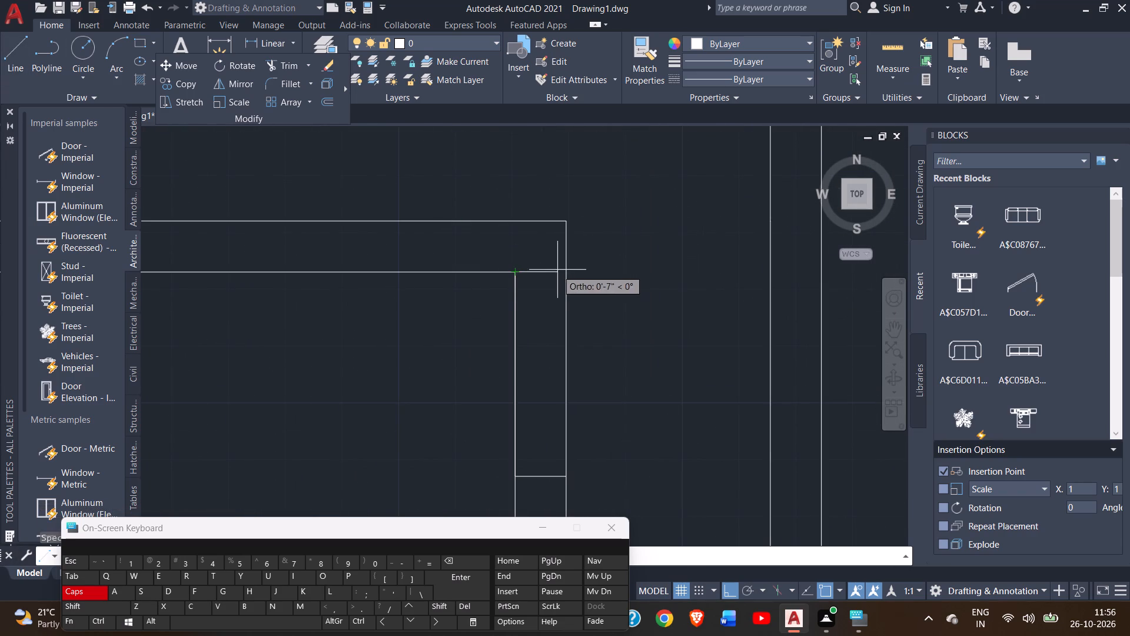
{"action": "double_click", "coordinate": [567, 273]}
{"action": "right_click", "coordinate": [587, 250]}
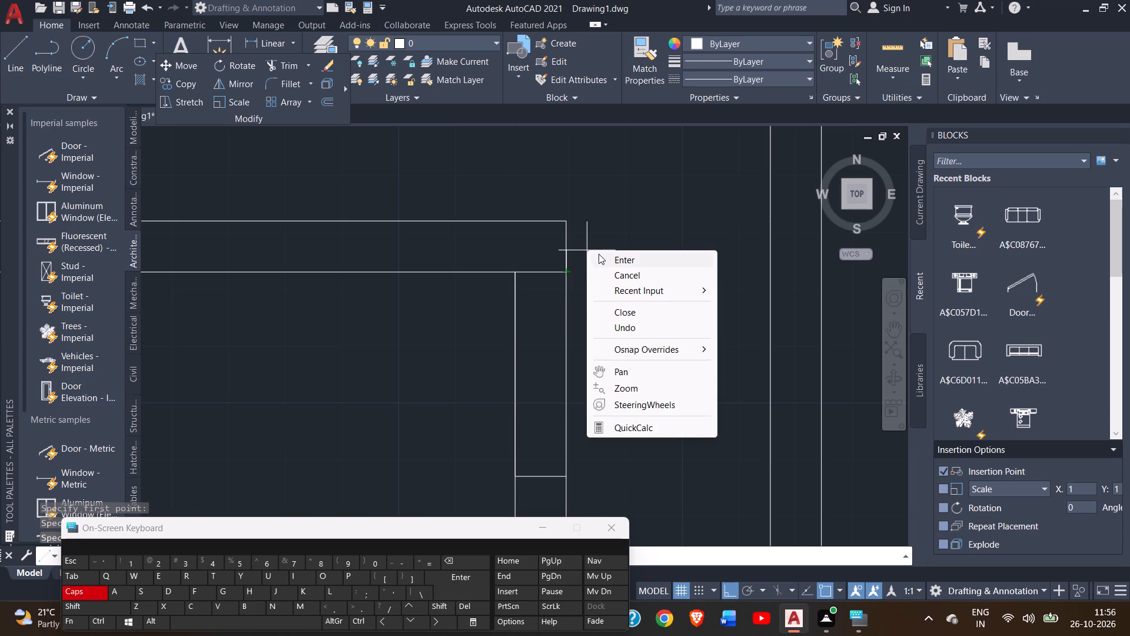
{"action": "left_click", "coordinate": [599, 254]}
Trim both faces of the vertical wall between the two cross lines to form a 3' opening.
{"action": "left_click", "coordinate": [273, 59]}
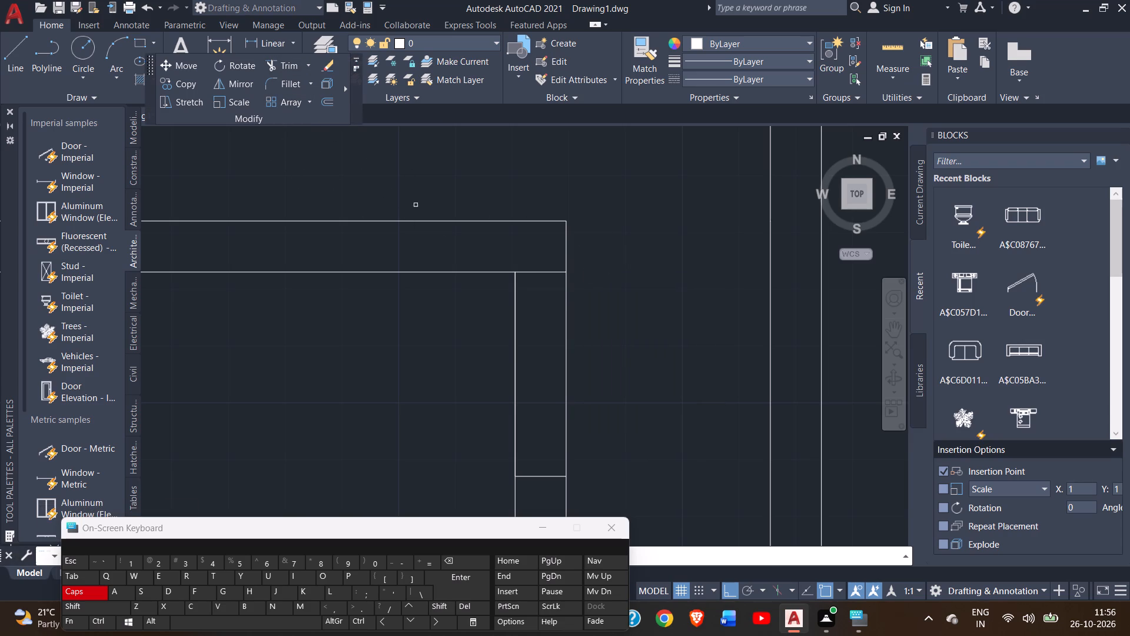
{"action": "left_click_drag", "start_coordinate": [642, 367], "coordinate": [476, 381]}
{"action": "right_click", "coordinate": [523, 357]}
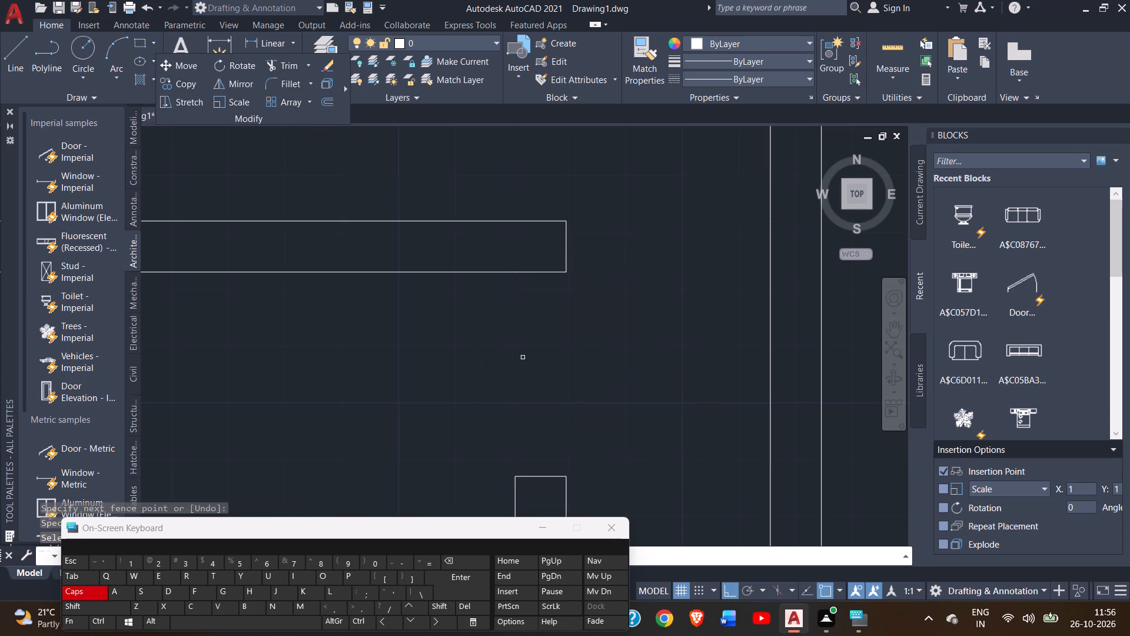
{"action": "left_click", "coordinate": [551, 362]}
{"action": "scroll", "coordinate": [590, 349], "scroll_direction": "down", "scroll_amount": 4}
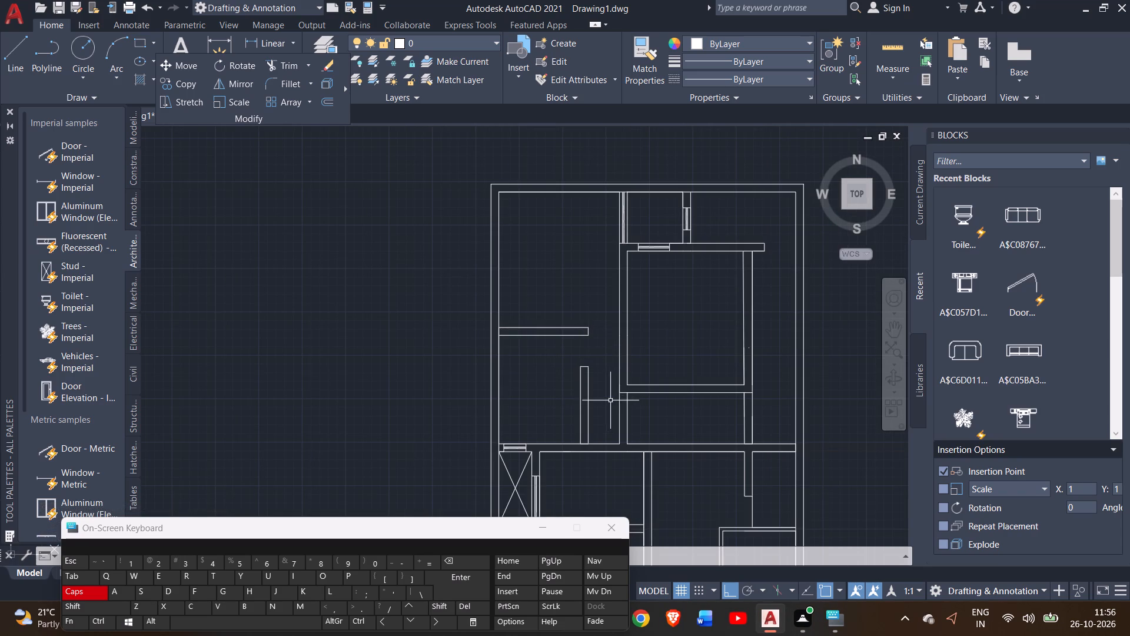
Trim away the central partition's two lines between the central room's south wall and the long horizontal wall.
{"action": "scroll", "coordinate": [611, 397], "scroll_direction": "up", "scroll_amount": 1}
{"action": "left_click", "coordinate": [281, 68]}
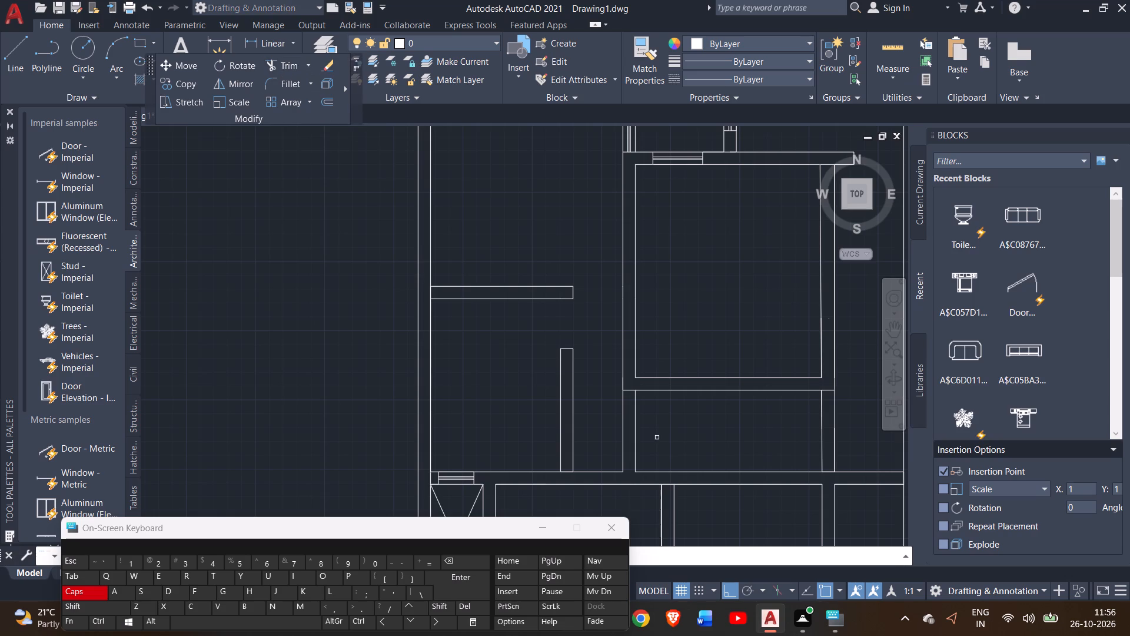
{"action": "left_click_drag", "start_coordinate": [677, 428], "coordinate": [613, 420]}
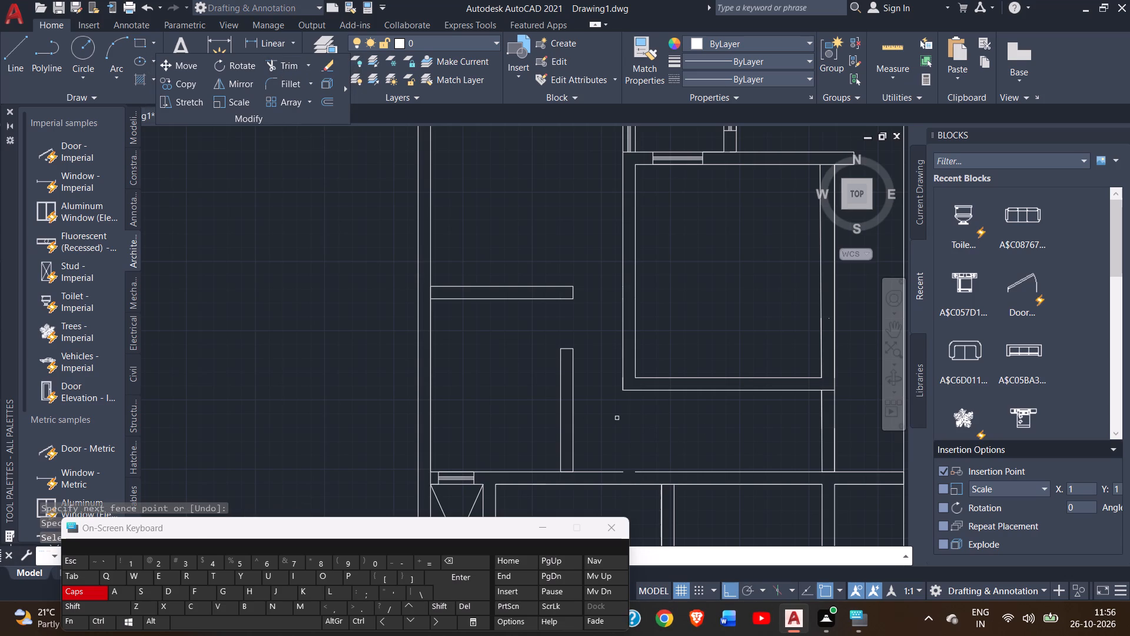
{"action": "right_click", "coordinate": [622, 412]}
{"action": "left_click", "coordinate": [660, 208]}
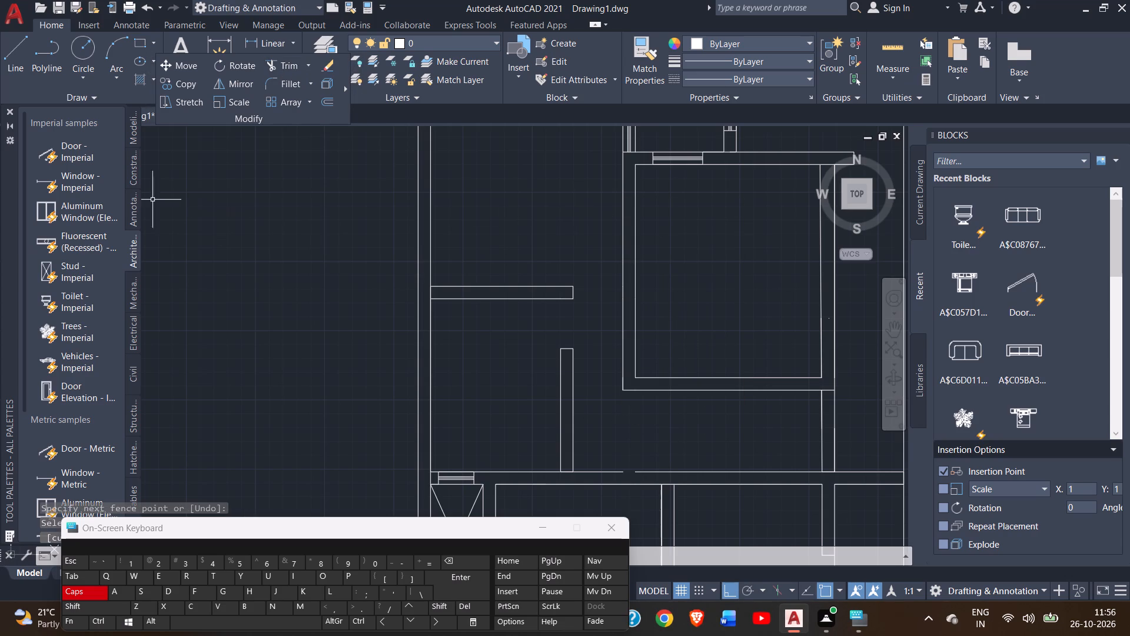
Draw a line closing the gap in the long horizontal wall's north face where the central partition was trimmed away.
{"action": "double_click", "coordinate": [0, 58]}
{"action": "left_click", "coordinate": [14, 58]}
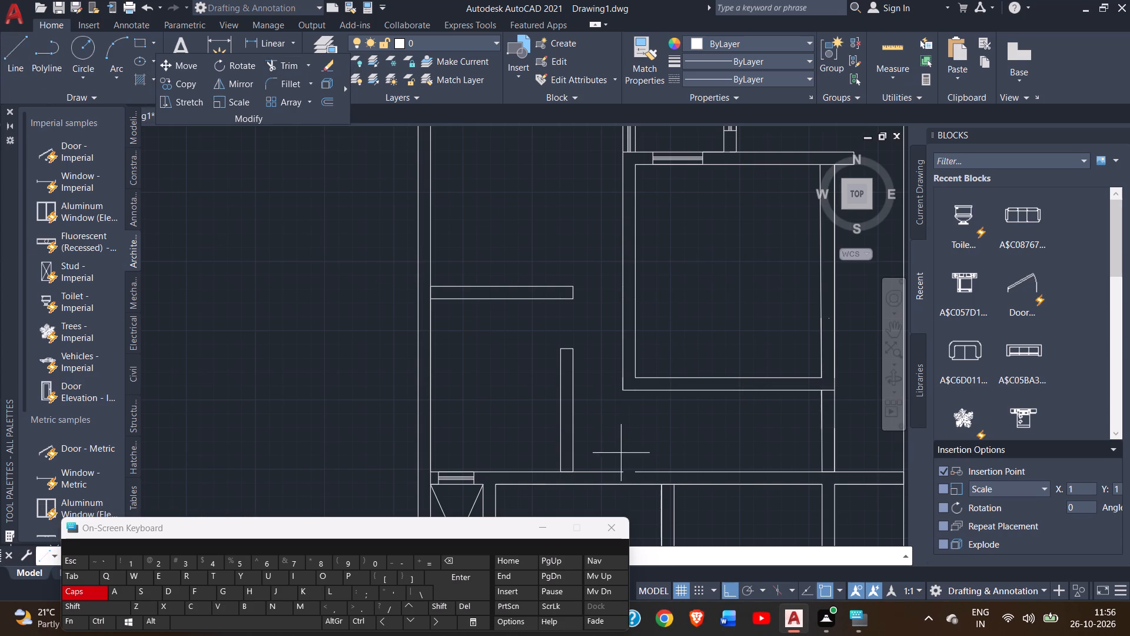
{"action": "scroll", "coordinate": [624, 463], "scroll_direction": "up", "scroll_amount": 3}
{"action": "left_click", "coordinate": [604, 496]}
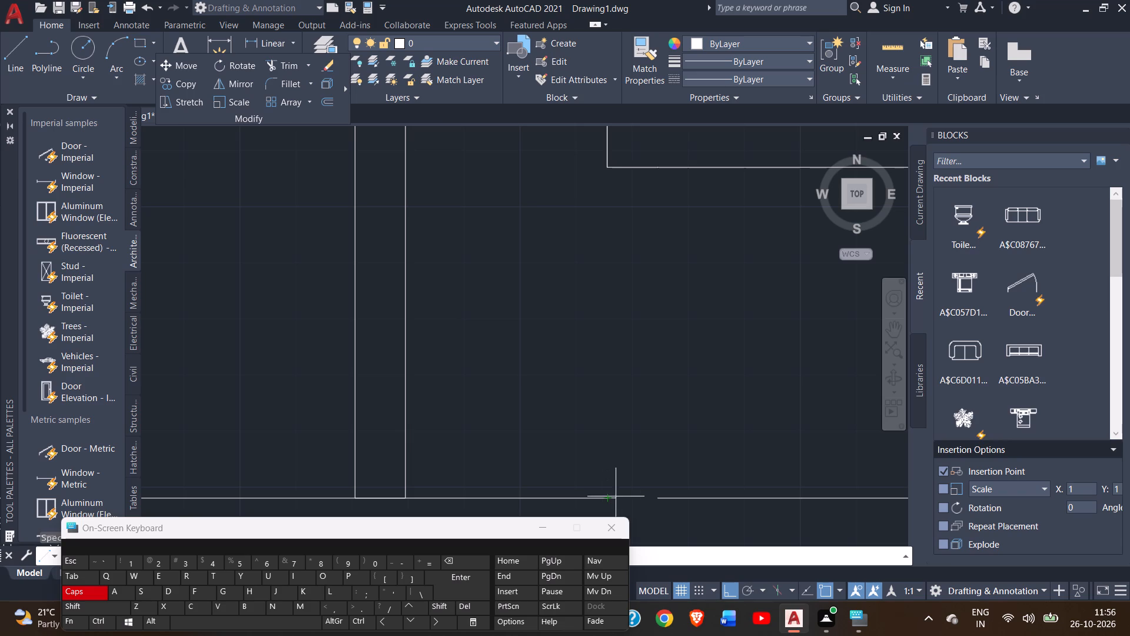
{"action": "left_click", "coordinate": [659, 496]}
{"action": "right_click", "coordinate": [662, 449]}
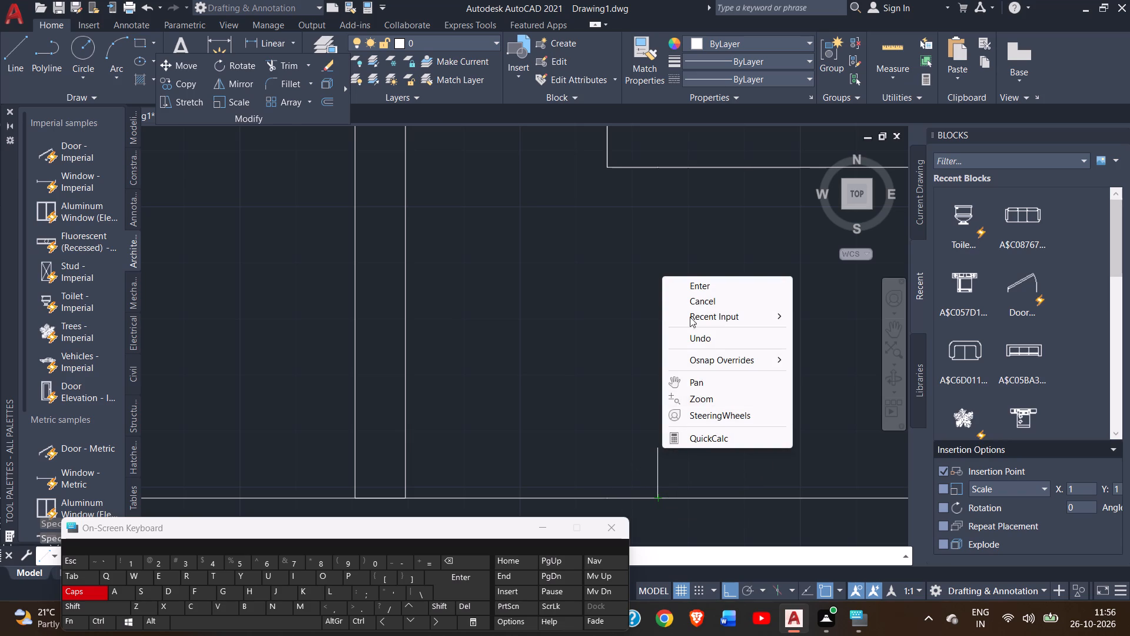
{"action": "left_click", "coordinate": [692, 286]}
{"action": "scroll", "coordinate": [628, 372], "scroll_direction": "down", "scroll_amount": 3}
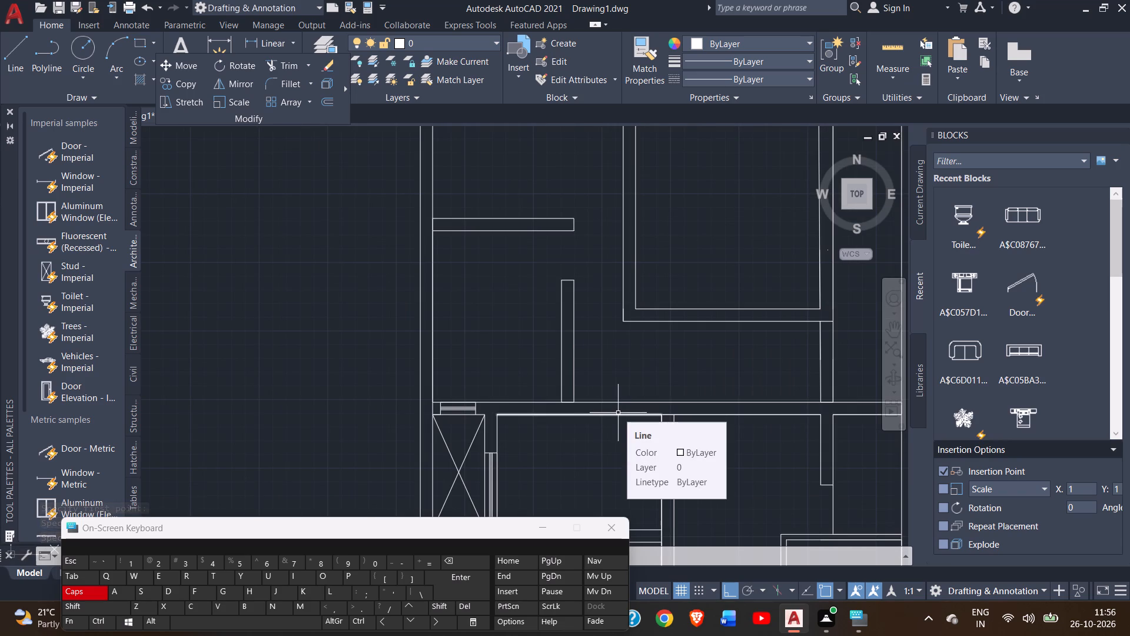
Draw a line from the central room's inner southwest corner across its west wall, 3' north along the outer face, and back across.
{"action": "left_click", "coordinate": [18, 57]}
{"action": "scroll", "coordinate": [627, 299], "scroll_direction": "up", "scroll_amount": 2}
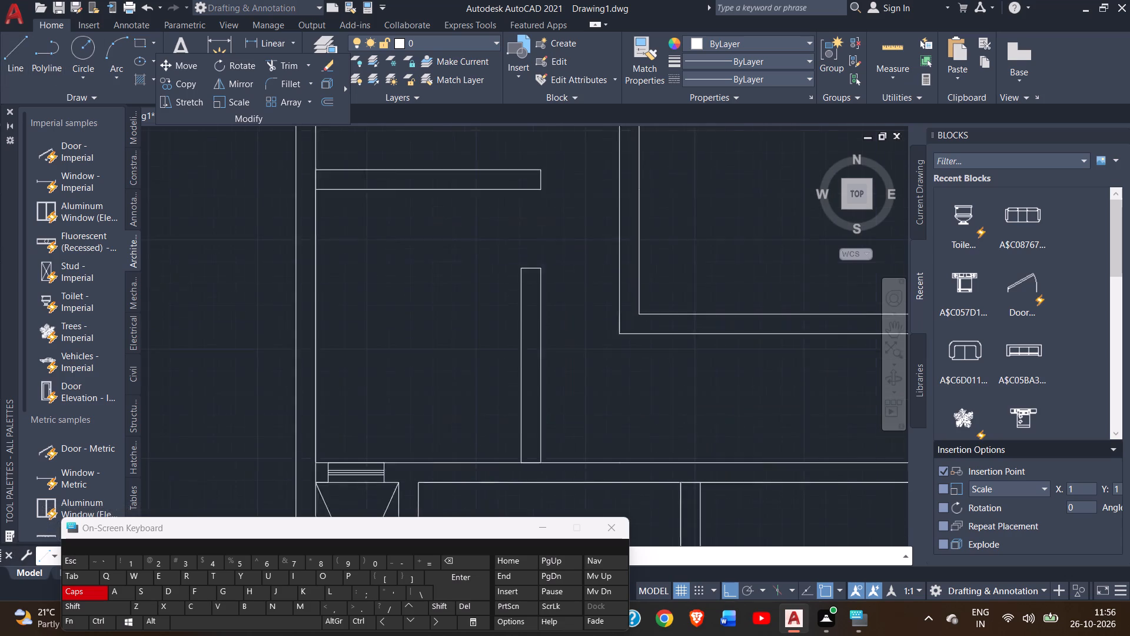
{"action": "left_click", "coordinate": [644, 320]}
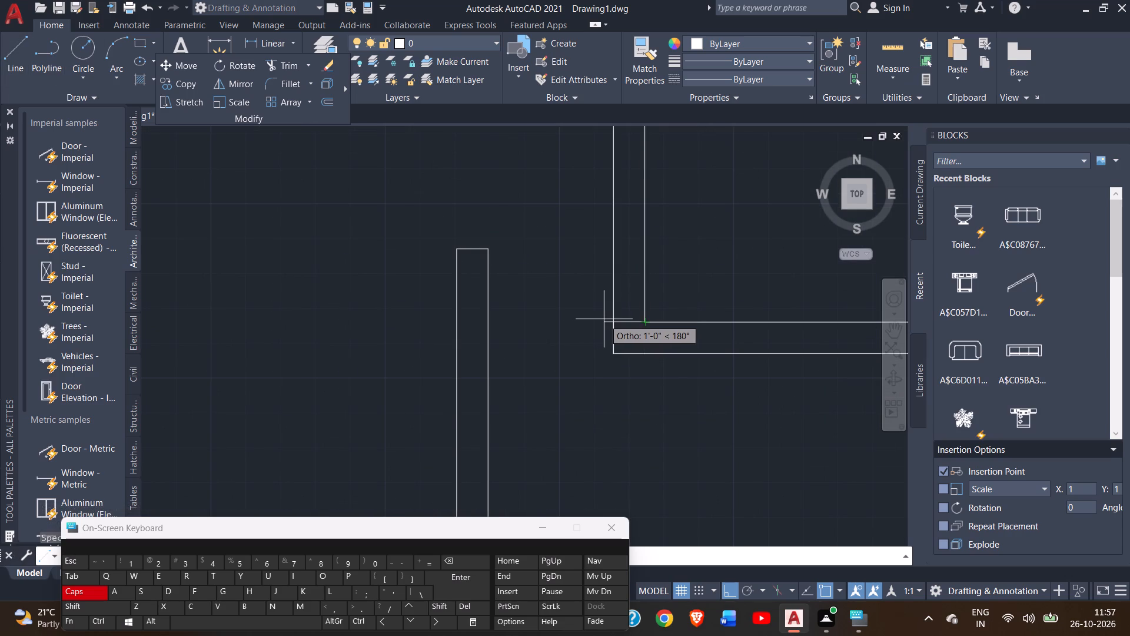
{"action": "left_click", "coordinate": [613, 322]}
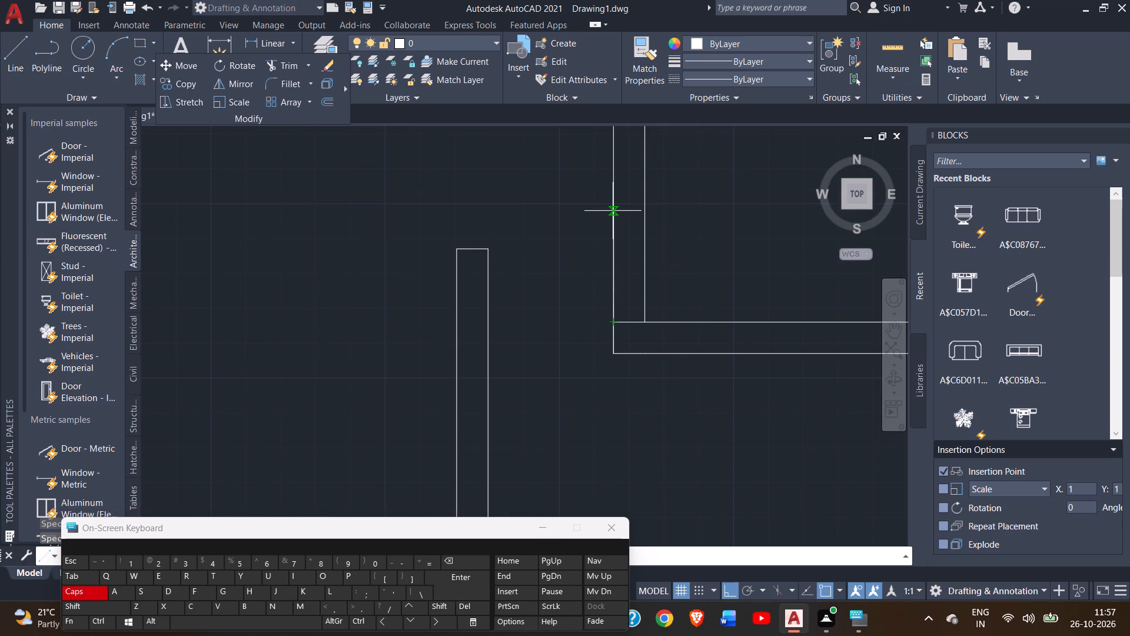
{"action": "type", "text": "3'"}
{"action": "key", "text": "Return"}
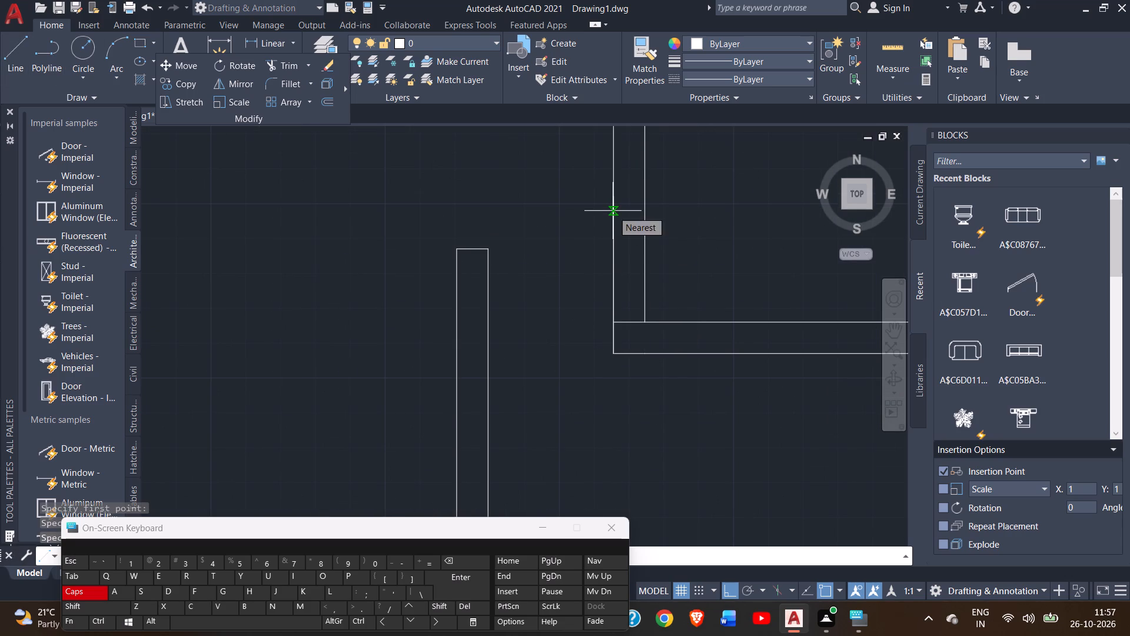
{"action": "left_click", "coordinate": [646, 196]}
{"action": "right_click", "coordinate": [667, 175]}
{"action": "left_click", "coordinate": [704, 181]}
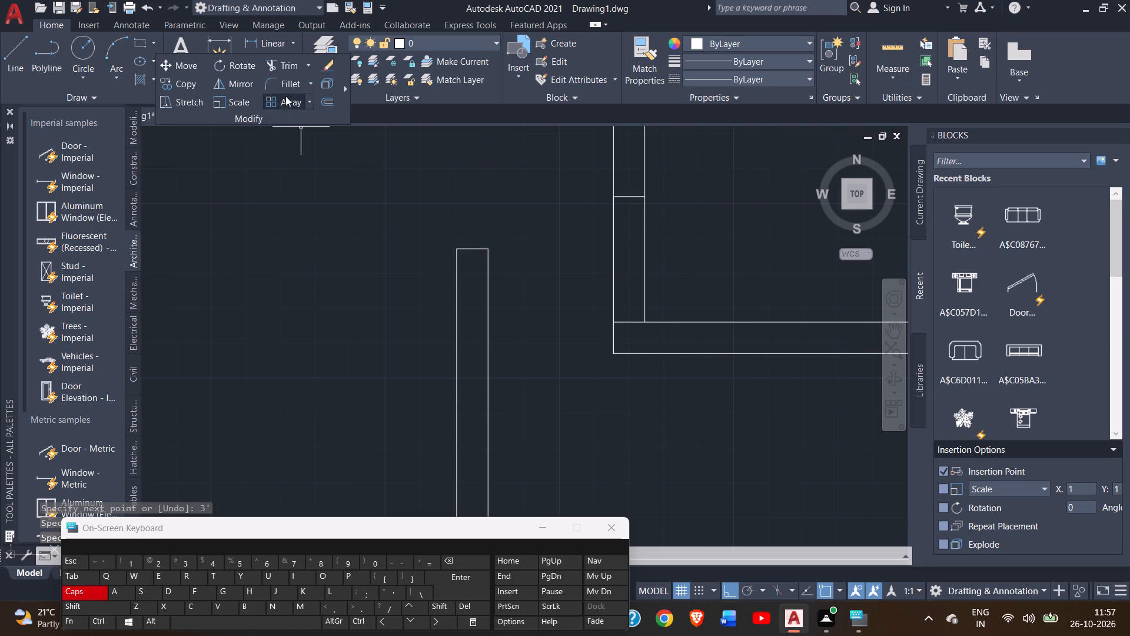
Trim both faces of the central room's west wall between the two cross lines to form a 3' opening.
{"action": "left_click", "coordinate": [275, 65]}
{"action": "left_click_drag", "start_coordinate": [694, 229], "coordinate": [605, 244]}
{"action": "right_click", "coordinate": [670, 260]}
{"action": "left_click", "coordinate": [724, 266]}
{"action": "scroll", "coordinate": [722, 266], "scroll_direction": "down", "scroll_amount": 3}
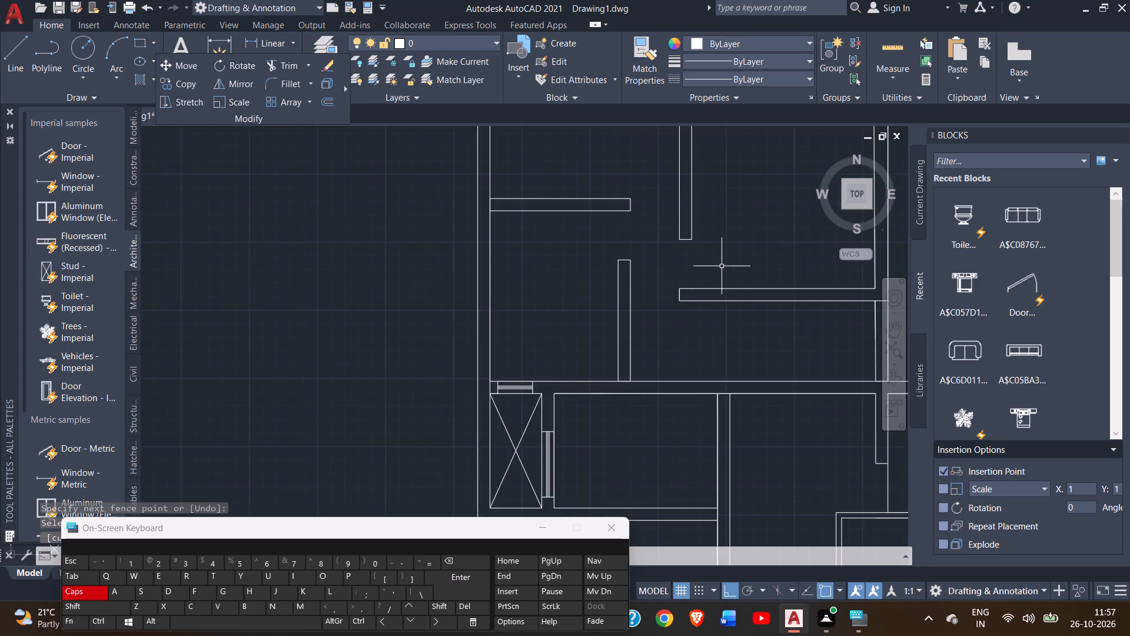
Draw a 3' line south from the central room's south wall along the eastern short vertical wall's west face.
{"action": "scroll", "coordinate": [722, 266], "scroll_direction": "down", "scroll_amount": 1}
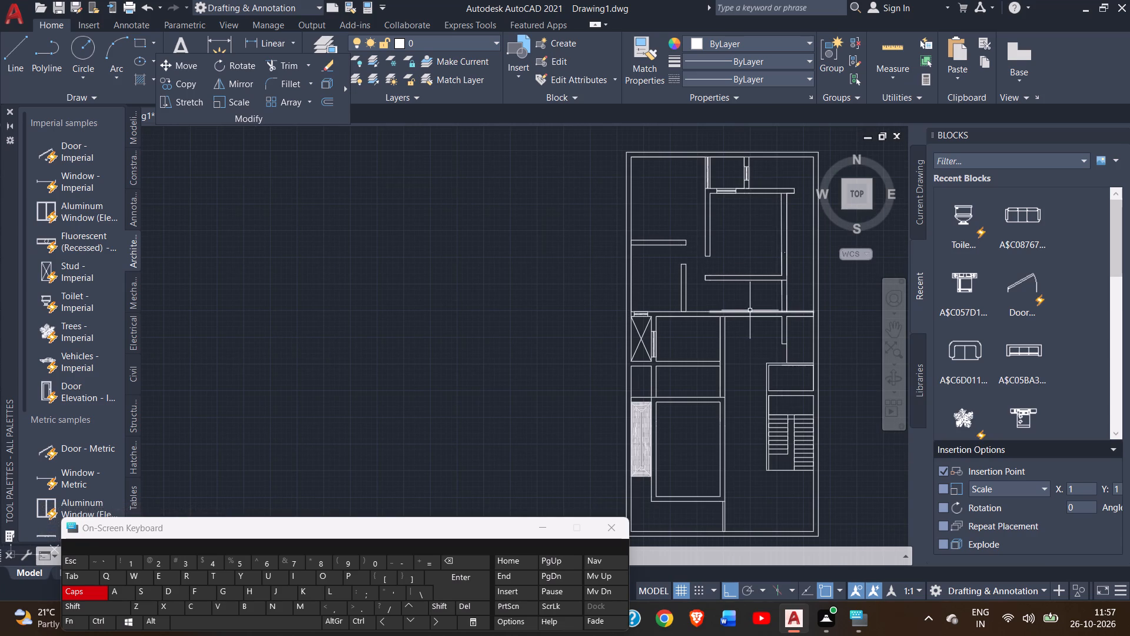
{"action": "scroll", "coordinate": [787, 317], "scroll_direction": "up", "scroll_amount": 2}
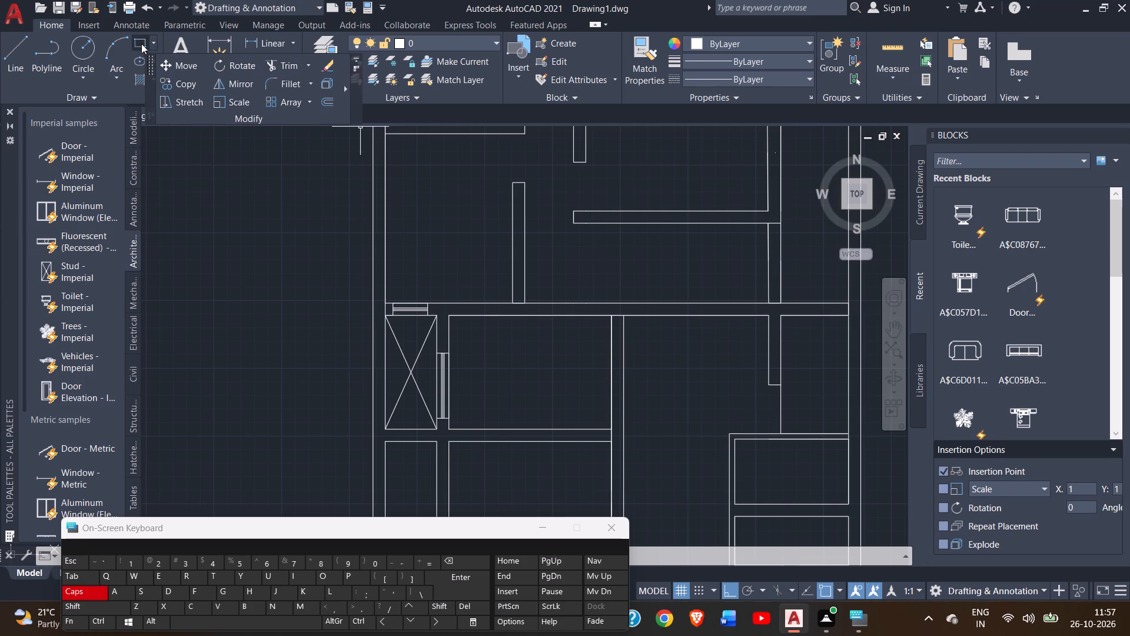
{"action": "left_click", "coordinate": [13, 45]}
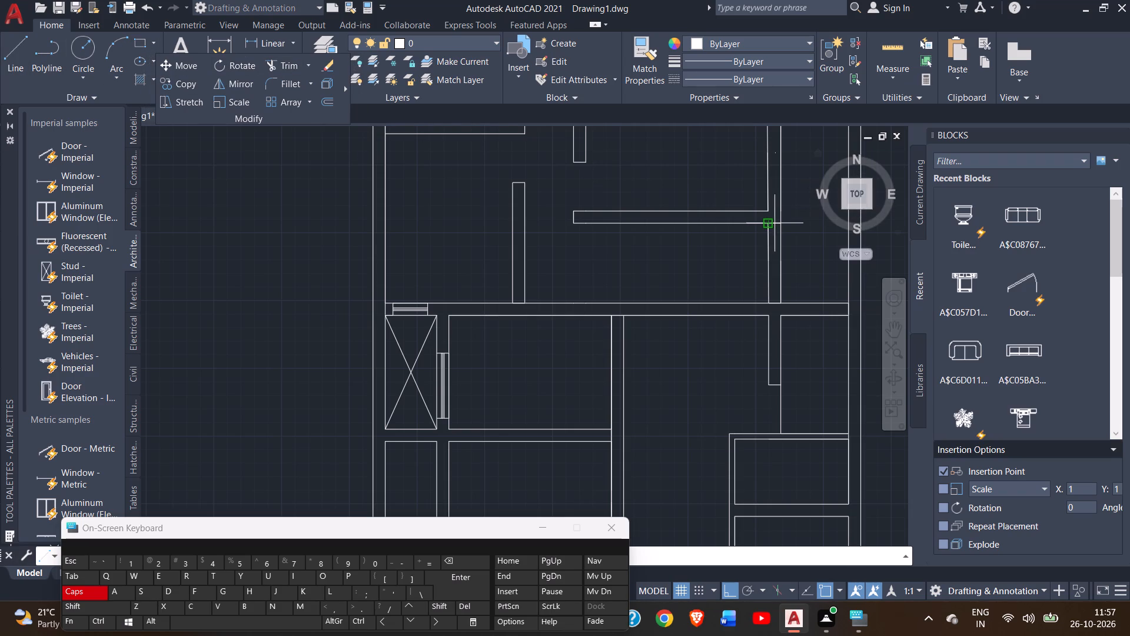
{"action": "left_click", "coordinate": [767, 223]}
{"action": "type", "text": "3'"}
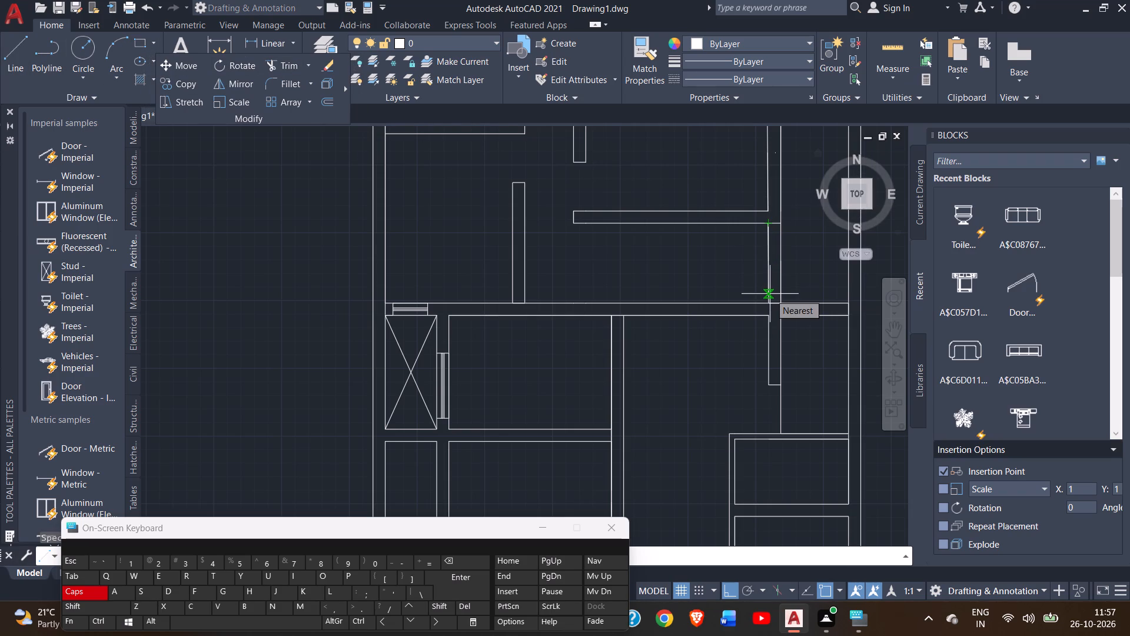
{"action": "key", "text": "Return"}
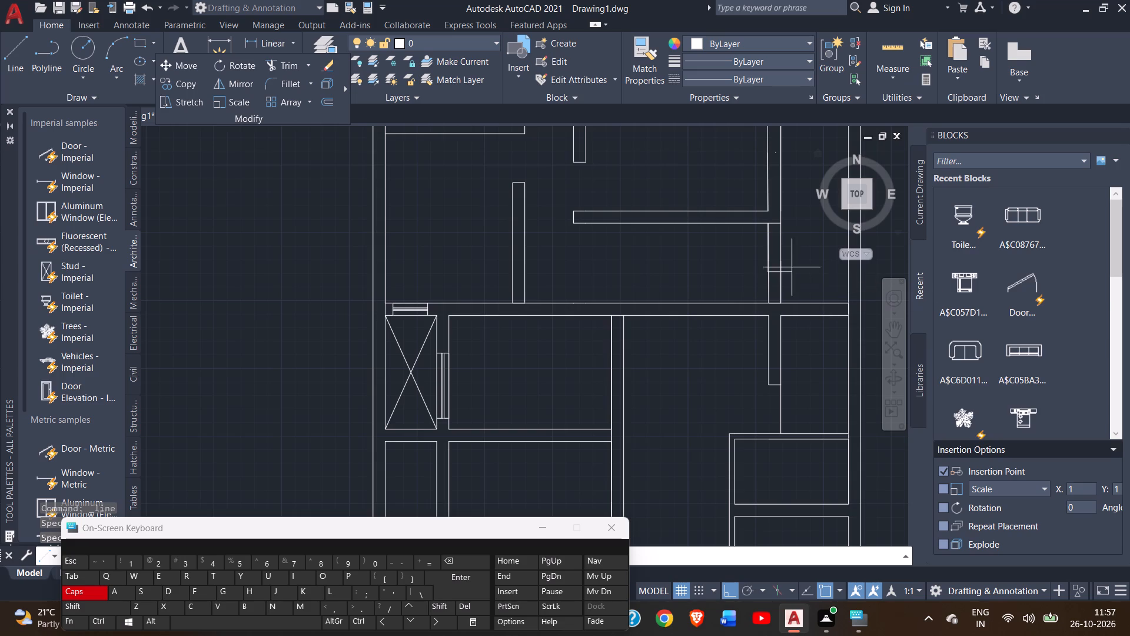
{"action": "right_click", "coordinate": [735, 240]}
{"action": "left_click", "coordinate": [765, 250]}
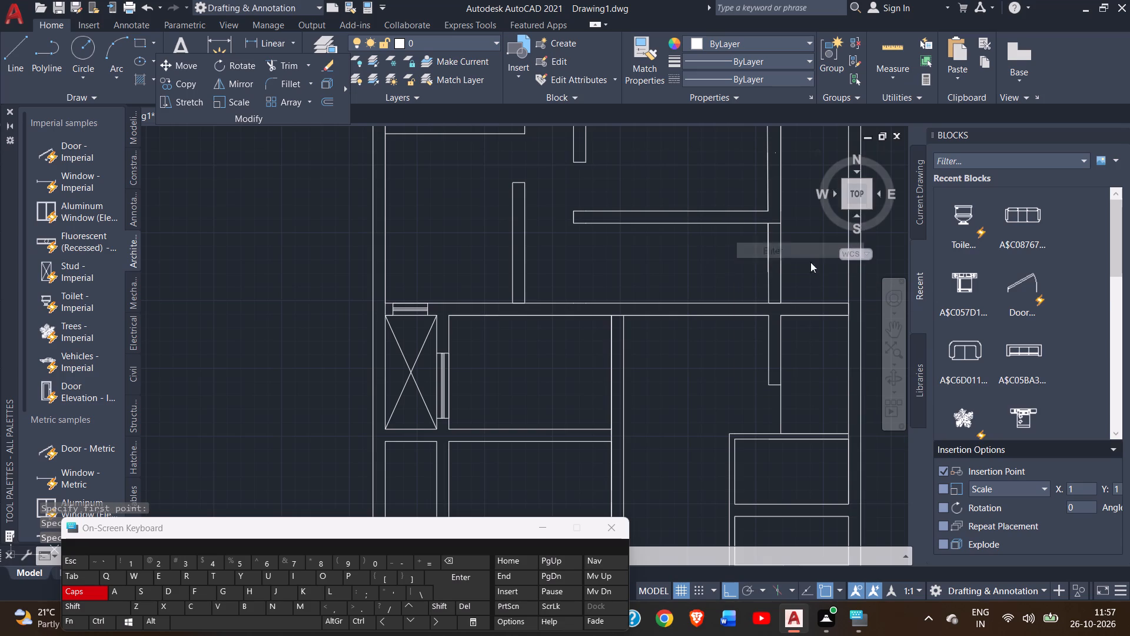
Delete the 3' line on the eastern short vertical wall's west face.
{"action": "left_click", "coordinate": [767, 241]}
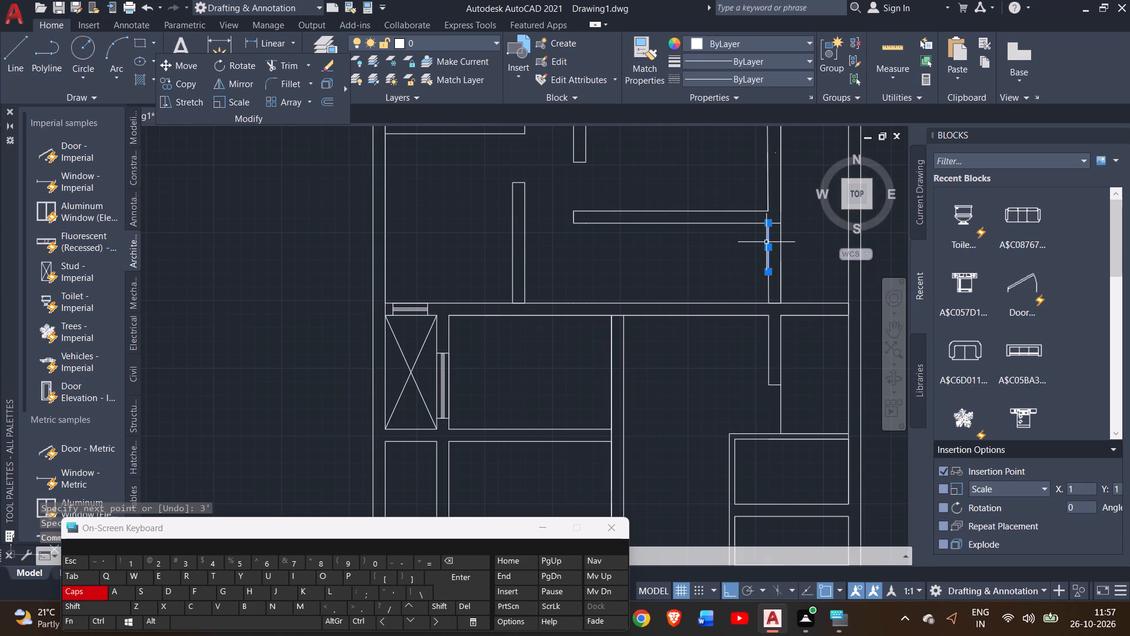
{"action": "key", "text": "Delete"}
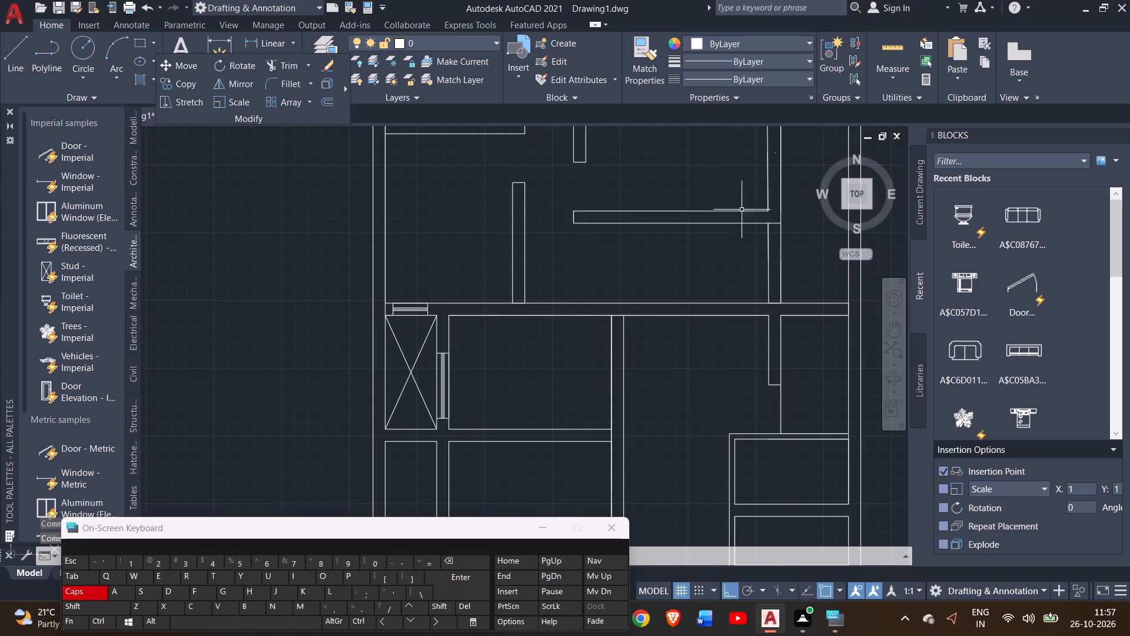
Draw a line 3' north from the long horizontal wall along the eastern short vertical wall's west face and across to its east face.
{"action": "left_click", "coordinate": [25, 59]}
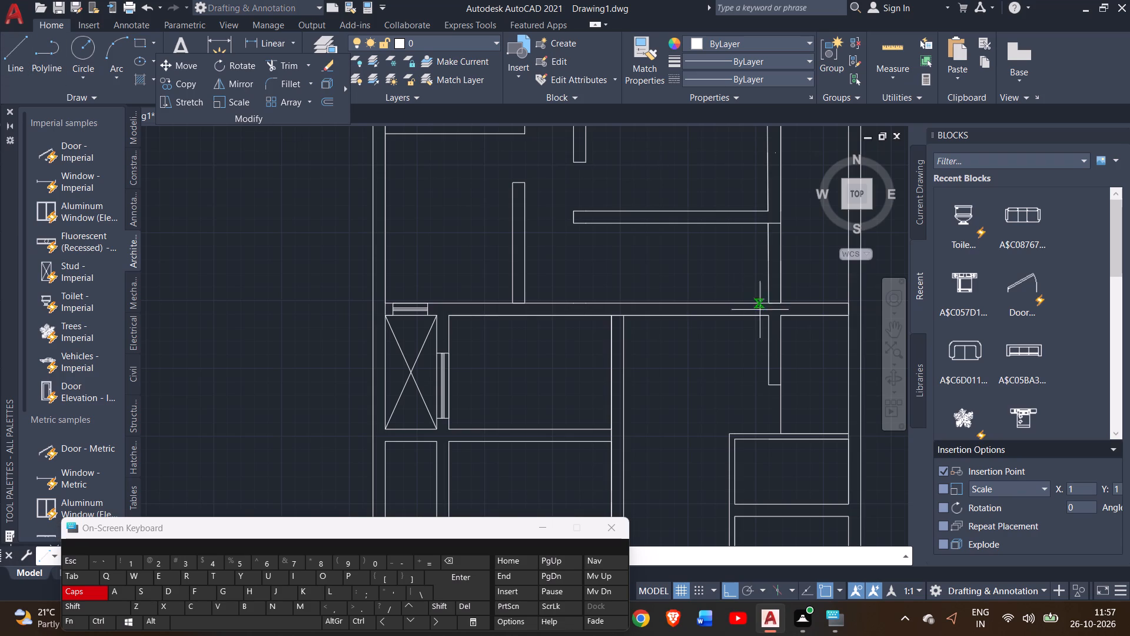
{"action": "scroll", "coordinate": [763, 299], "scroll_direction": "up", "scroll_amount": 2}
{"action": "left_click", "coordinate": [771, 310]}
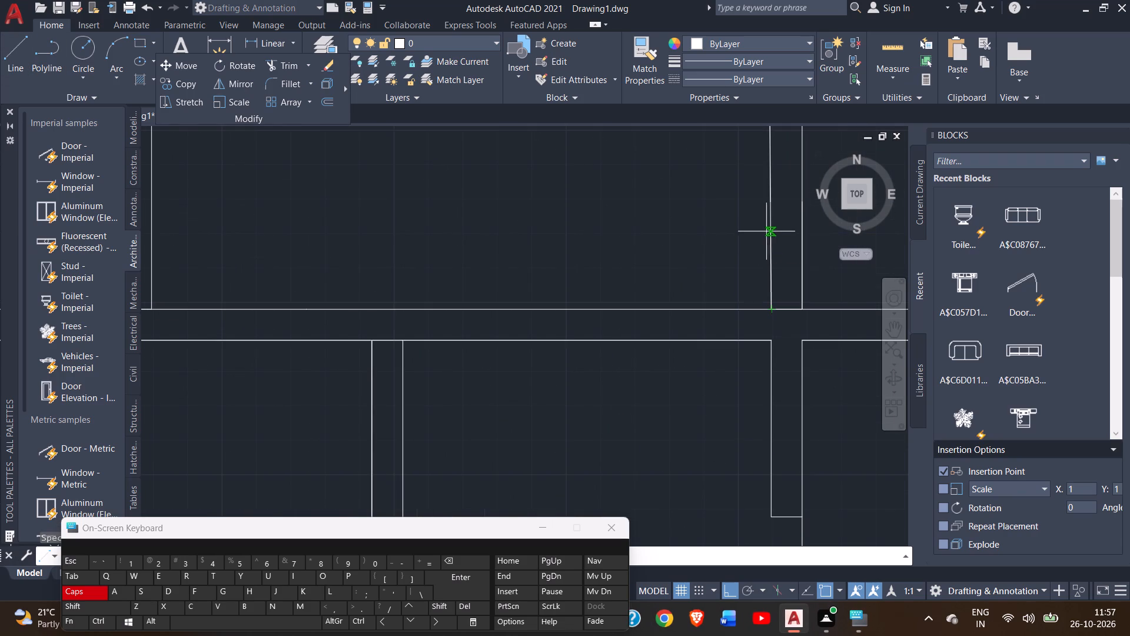
{"action": "type", "text": "3'"}
{"action": "key", "text": "Return"}
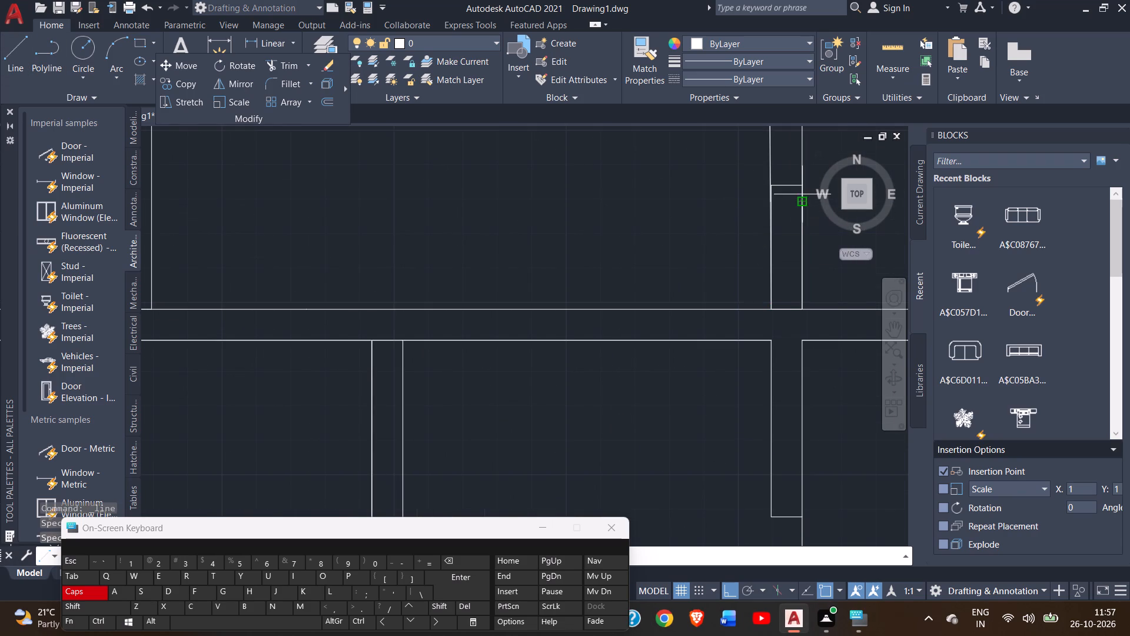
{"action": "left_click", "coordinate": [804, 189]}
{"action": "right_click", "coordinate": [818, 174]}
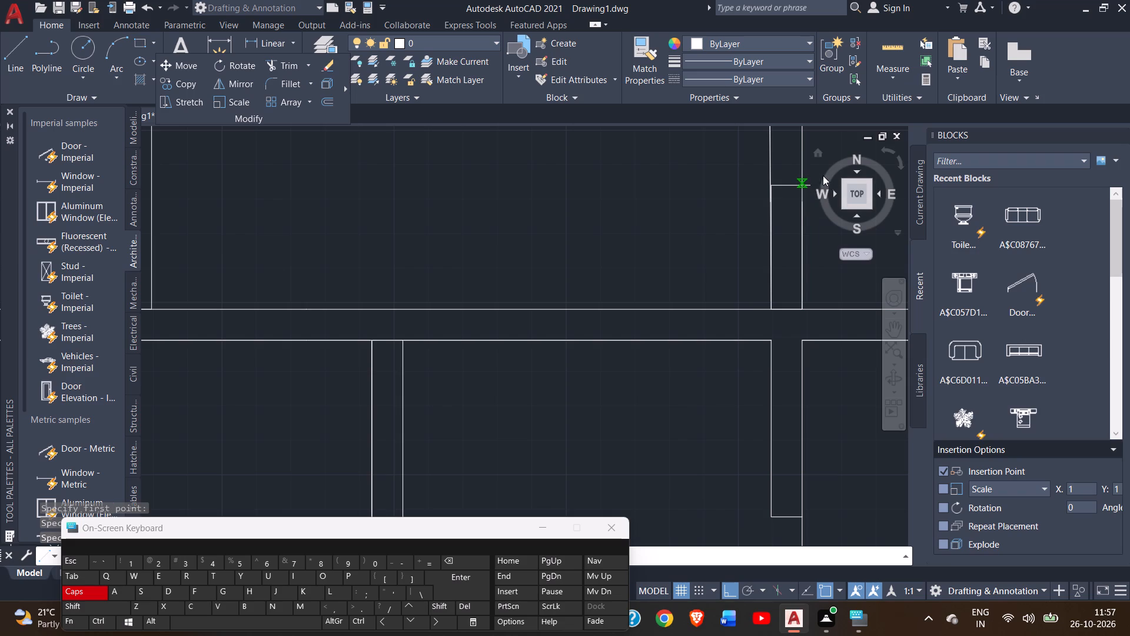
{"action": "right_click", "coordinate": [803, 165]}
{"action": "left_click", "coordinate": [817, 171]}
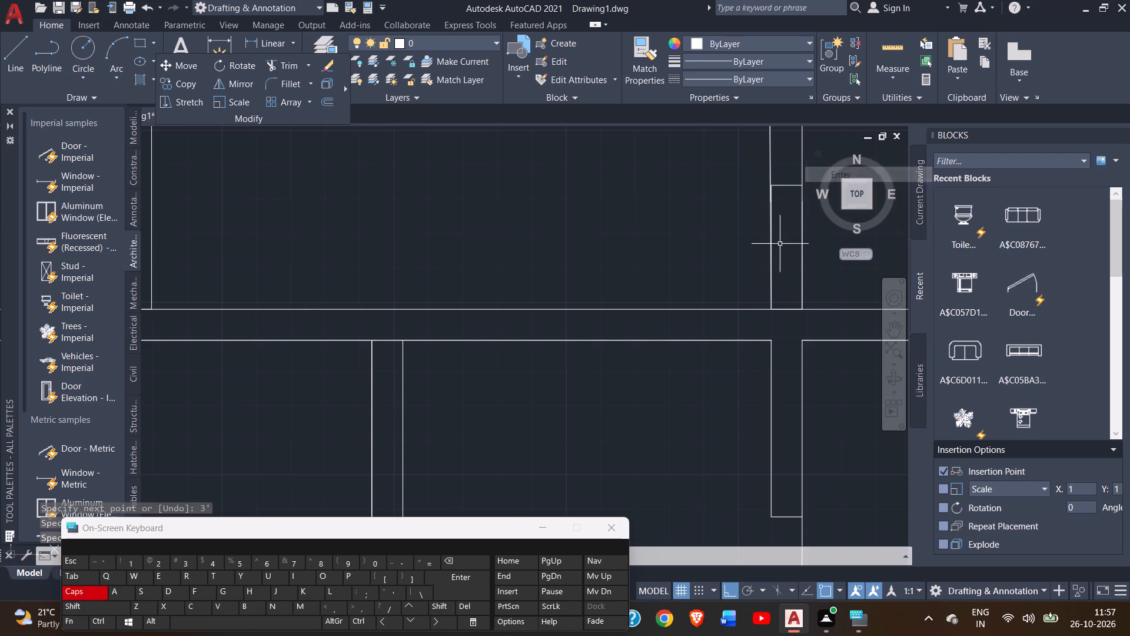
Trim both faces of the eastern short vertical wall between the new cross line and the long horizontal wall to form a 3' opening.
{"action": "scroll", "coordinate": [761, 278], "scroll_direction": "down", "scroll_amount": 1}
{"action": "middle_click_drag", "start_coordinate": [758, 277], "coordinate": [671, 263]}
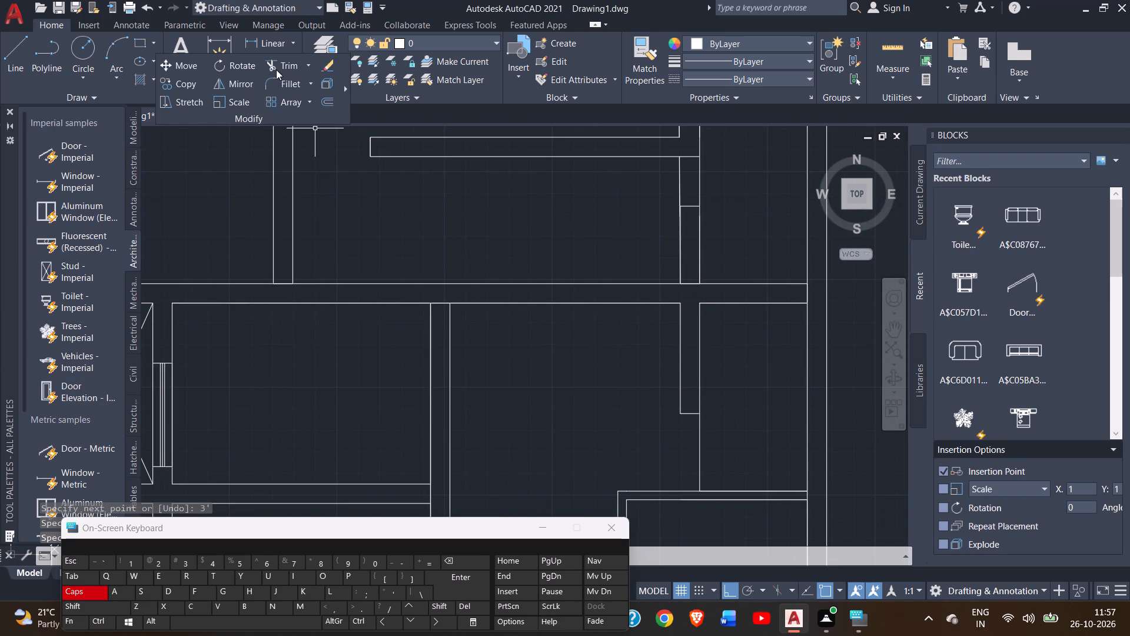
{"action": "left_click", "coordinate": [280, 65]}
{"action": "left_click_drag", "start_coordinate": [648, 242], "coordinate": [767, 249]}
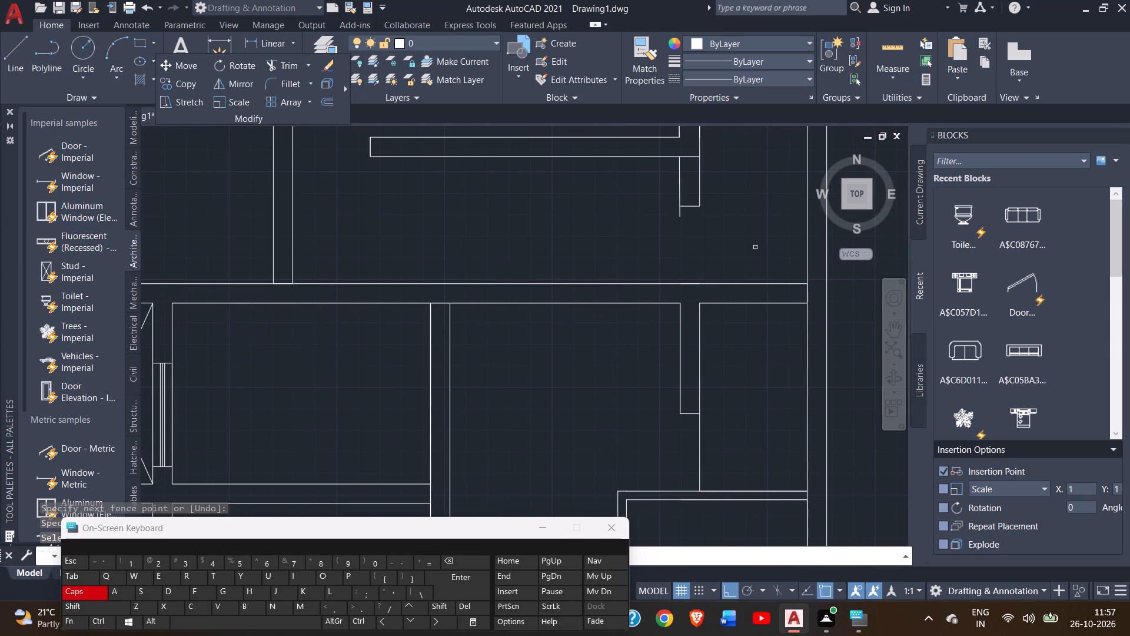
{"action": "right_click", "coordinate": [730, 226]}
{"action": "double_click", "coordinate": [699, 224]}
{"action": "right_click", "coordinate": [613, 228]}
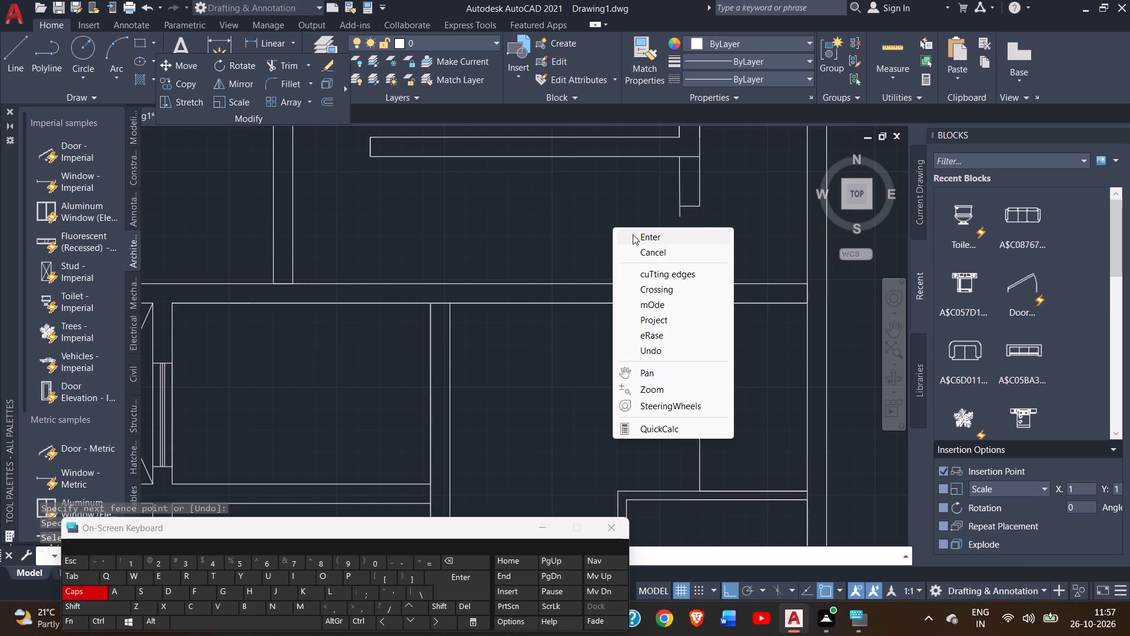
{"action": "double_click", "coordinate": [633, 234]}
{"action": "left_click", "coordinate": [647, 214]}
Draw a tiny line joining the cross line's west end to the short vertical wall's west face.
{"action": "scroll", "coordinate": [668, 203], "scroll_direction": "up", "scroll_amount": 3}
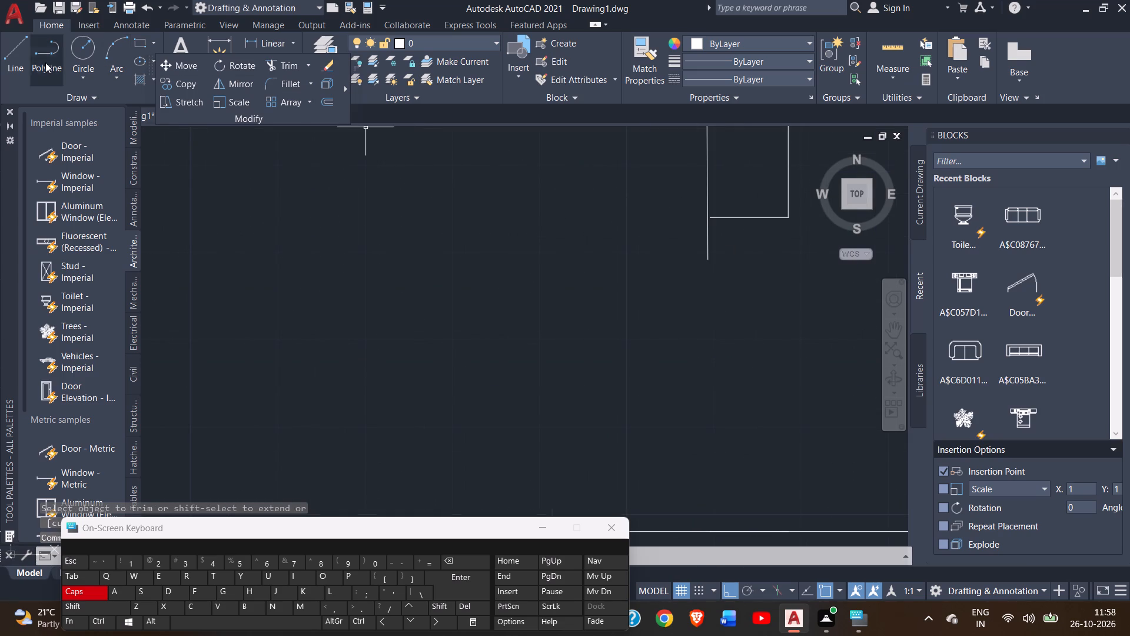
{"action": "left_click", "coordinate": [25, 64]}
{"action": "scroll", "coordinate": [718, 220], "scroll_direction": "up", "scroll_amount": 2}
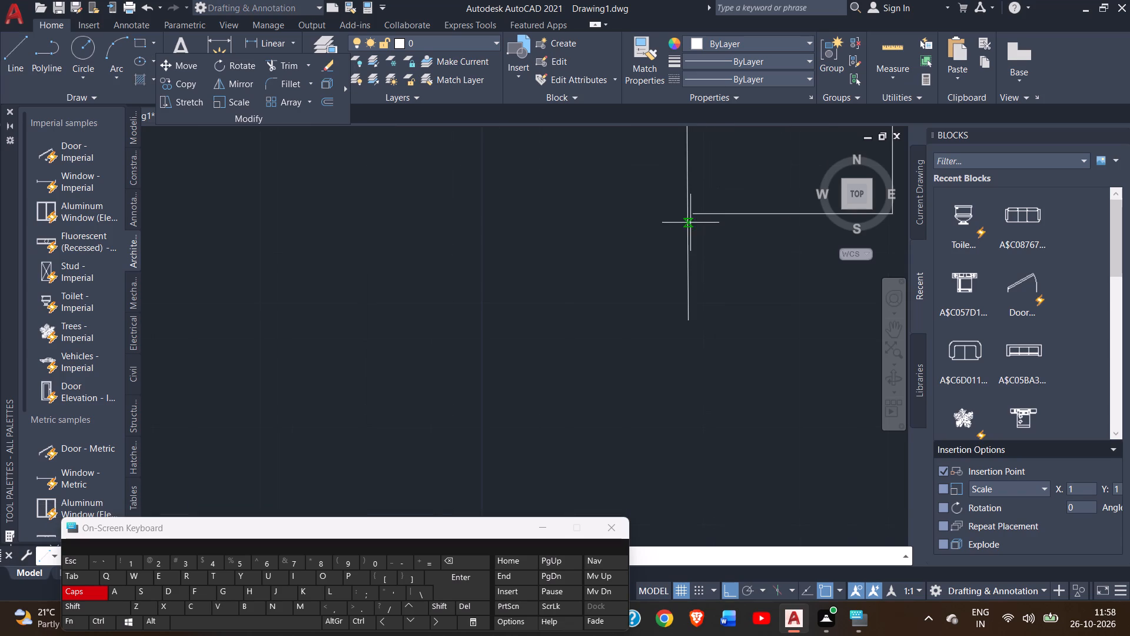
{"action": "left_click", "coordinate": [690, 214]}
{"action": "left_click", "coordinate": [686, 213]}
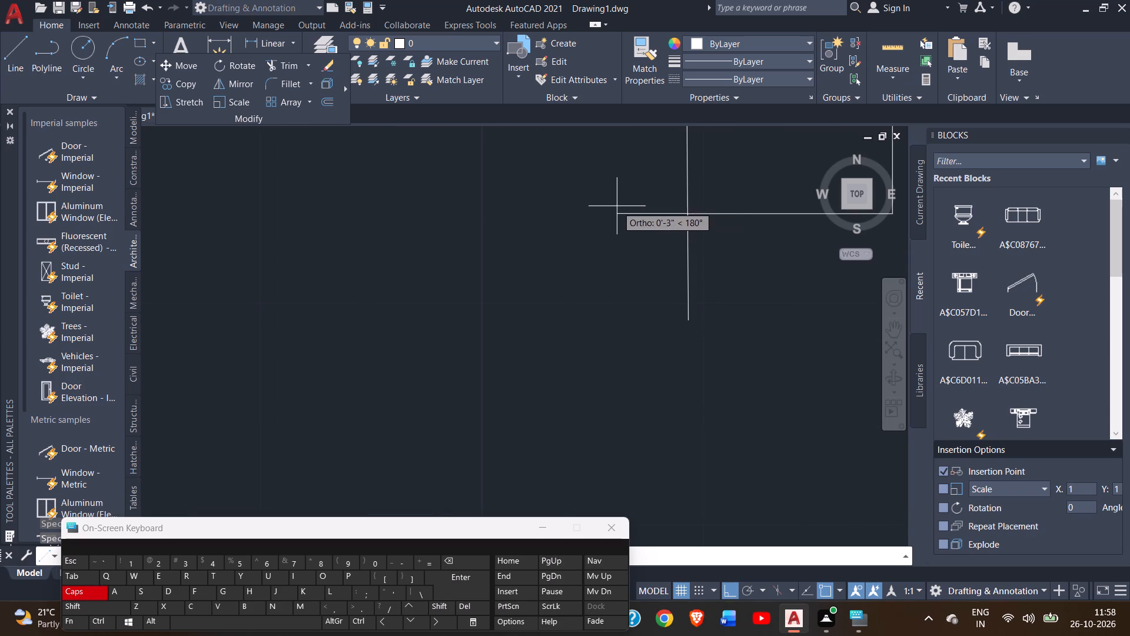
{"action": "right_click", "coordinate": [616, 206]}
{"action": "left_click", "coordinate": [655, 213]}
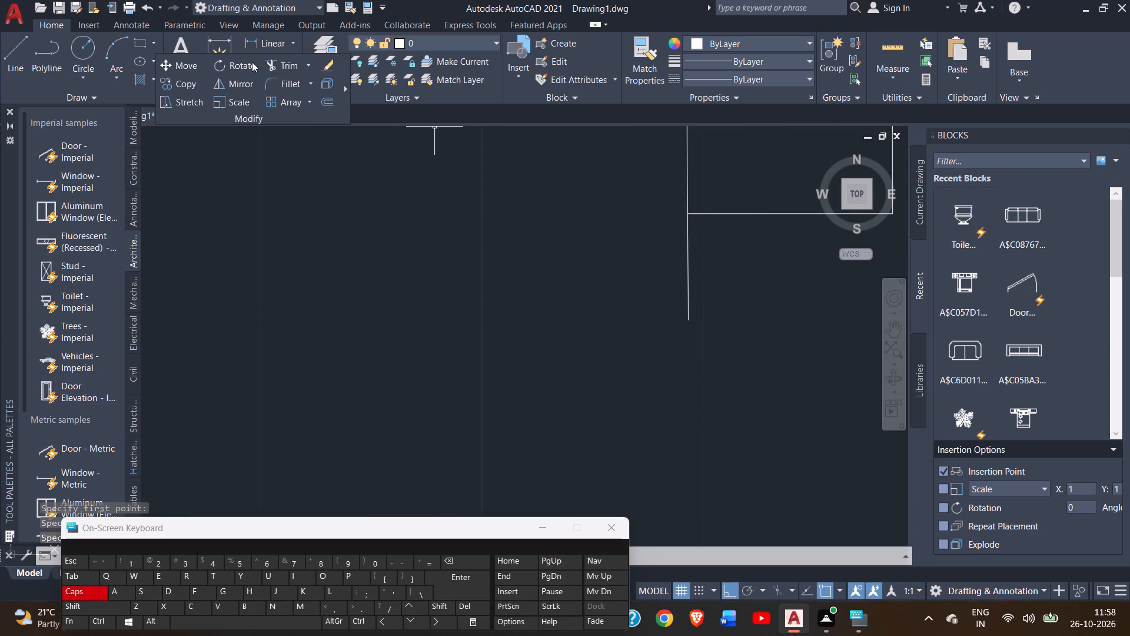
Trim the leftover stub of the short vertical wall's west face that extends south of the cross line.
{"action": "left_click", "coordinate": [276, 62]}
{"action": "left_click_drag", "start_coordinate": [703, 253], "coordinate": [678, 264]}
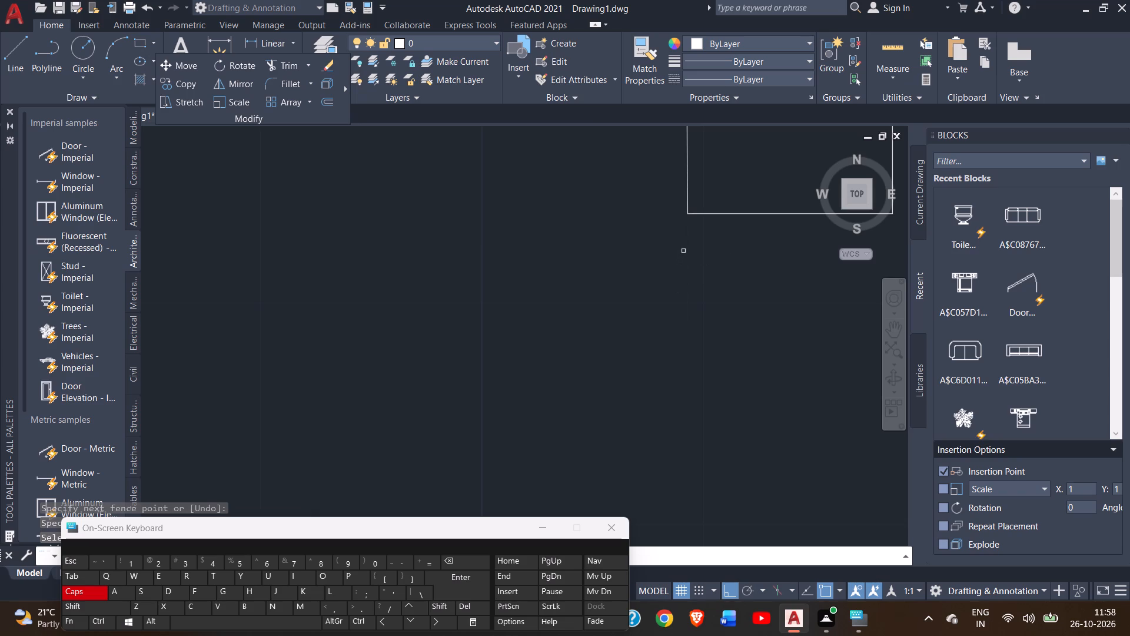
{"action": "right_click", "coordinate": [671, 250]}
{"action": "double_click", "coordinate": [689, 261]}
{"action": "scroll", "coordinate": [686, 261], "scroll_direction": "down", "scroll_amount": 3}
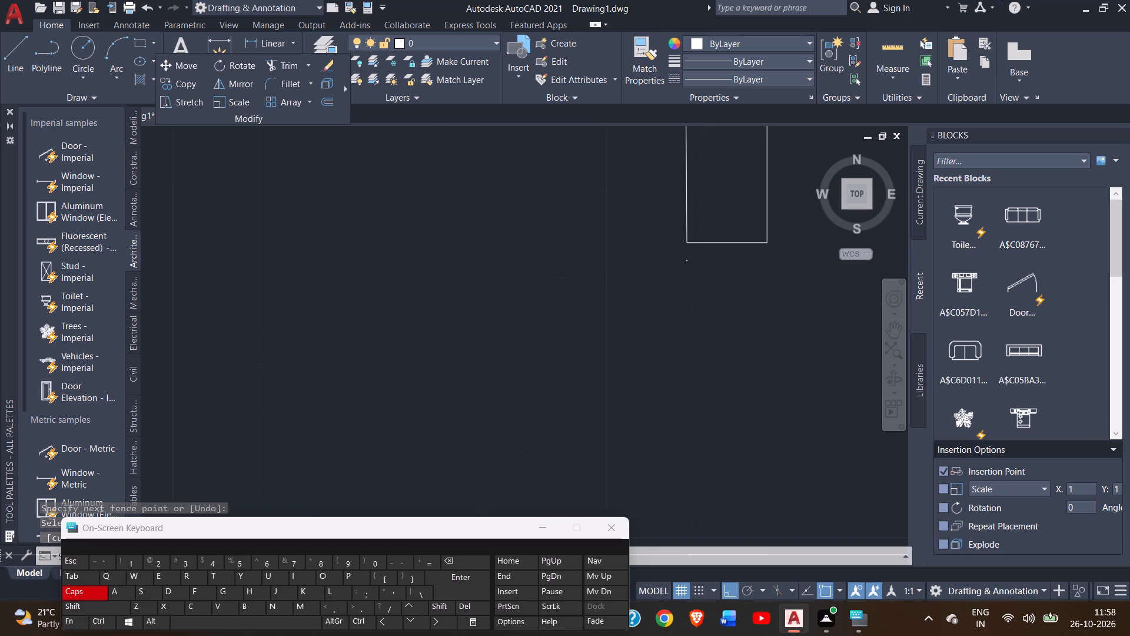
Draw a 4' window outline in the upper central room's east wall, just north of its south wall, with cross lines at both ends.
{"action": "scroll", "coordinate": [684, 261], "scroll_direction": "down", "scroll_amount": 3}
{"action": "left_click", "coordinate": [629, 273]}
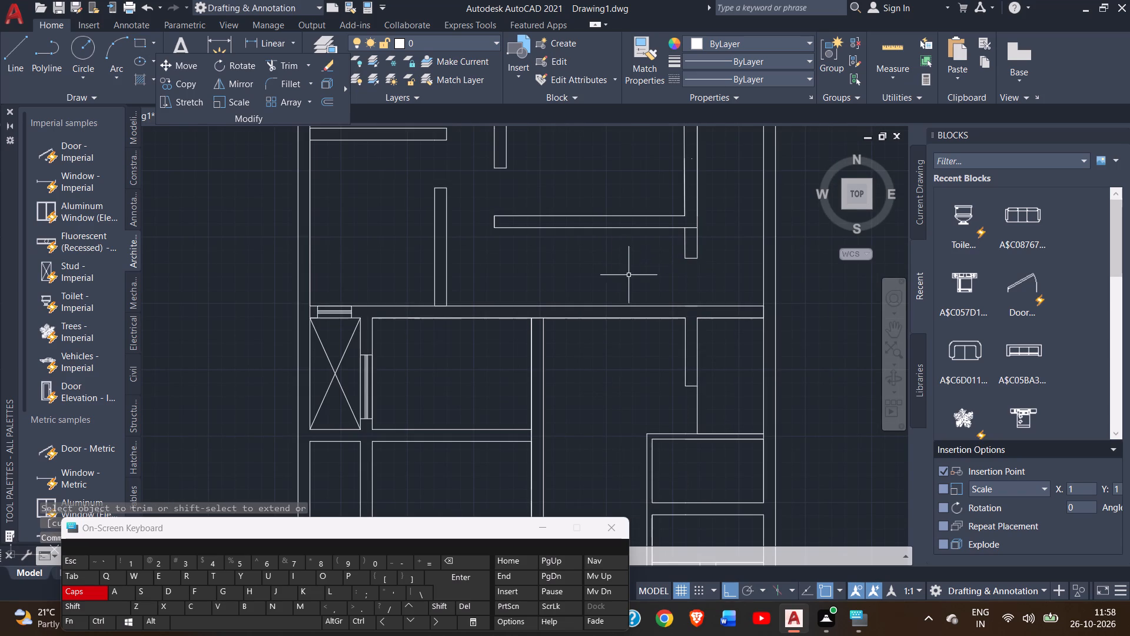
{"action": "scroll", "coordinate": [669, 376], "scroll_direction": "down", "scroll_amount": 2}
{"action": "middle_click_drag", "start_coordinate": [745, 343], "coordinate": [730, 270]}
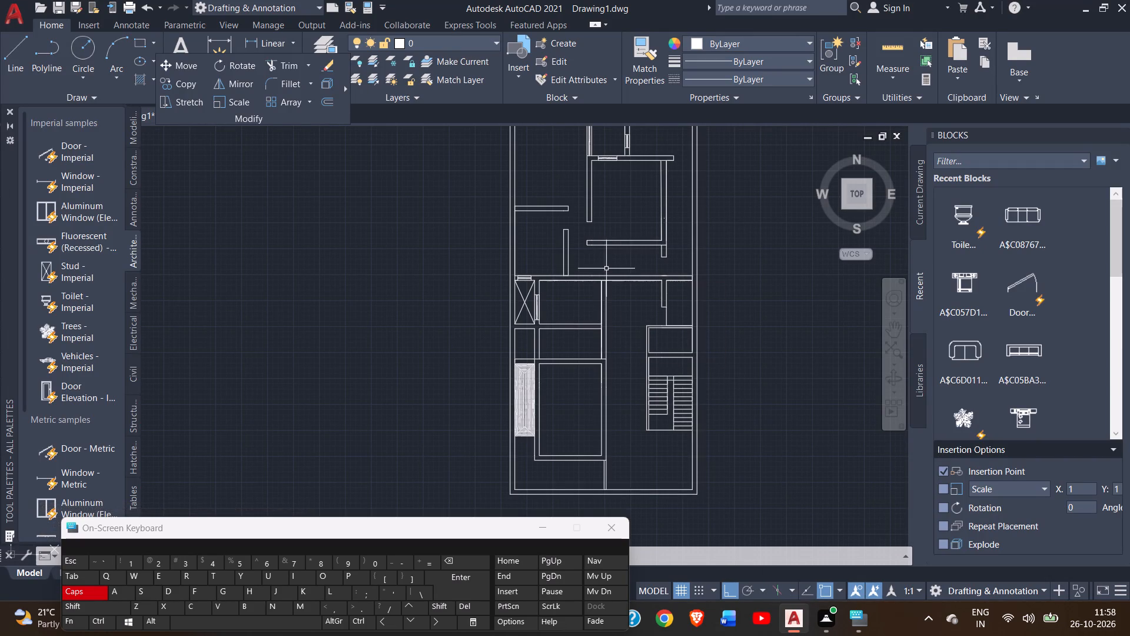
{"action": "middle_click_drag", "start_coordinate": [683, 295], "coordinate": [723, 405]}
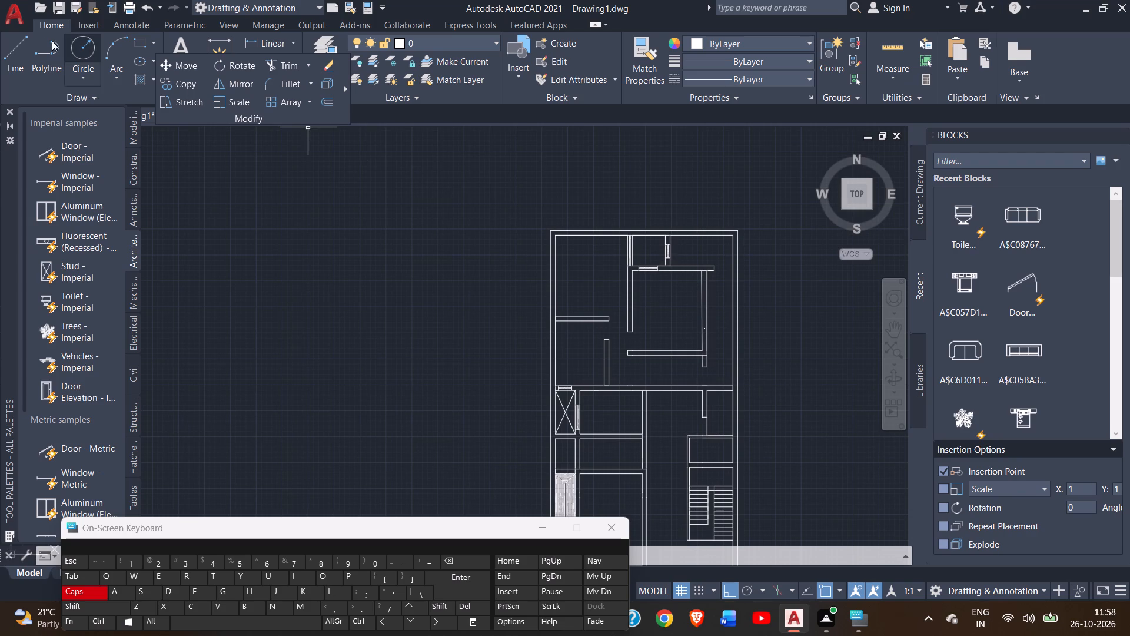
{"action": "left_click", "coordinate": [16, 60]}
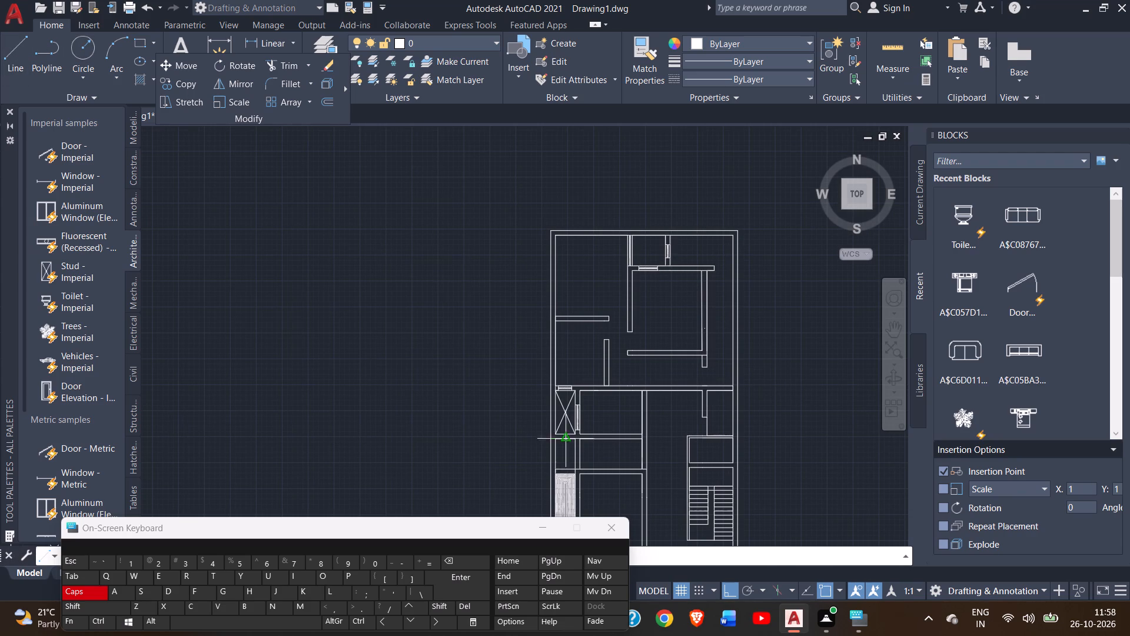
{"action": "scroll", "coordinate": [684, 356], "scroll_direction": "up", "scroll_amount": 3}
{"action": "left_click", "coordinate": [746, 339]}
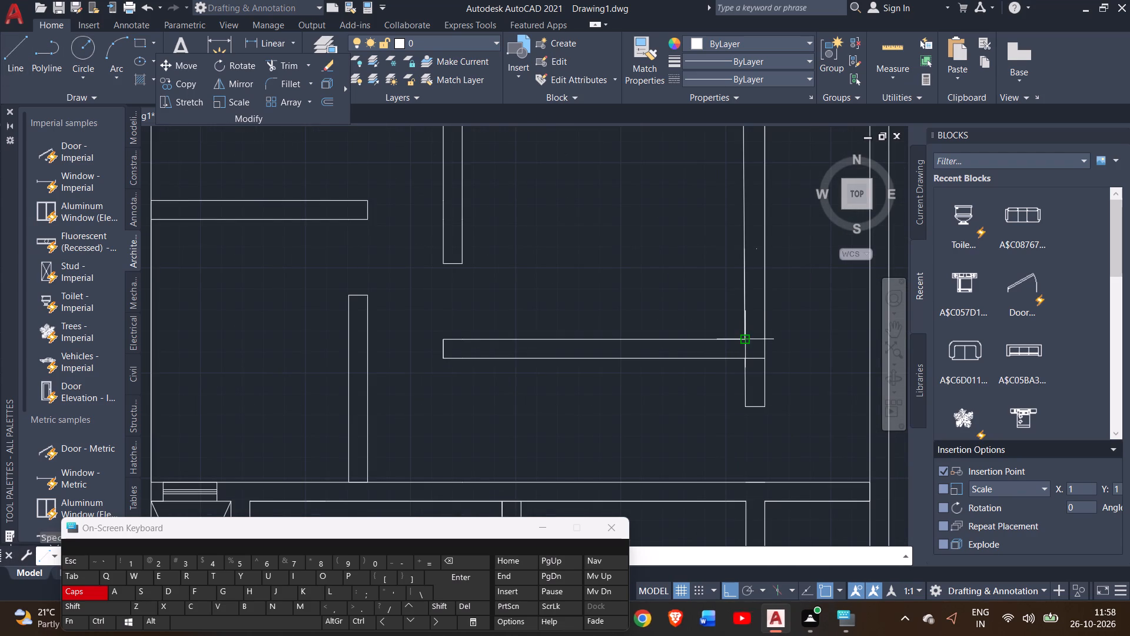
{"action": "left_click", "coordinate": [746, 305]}
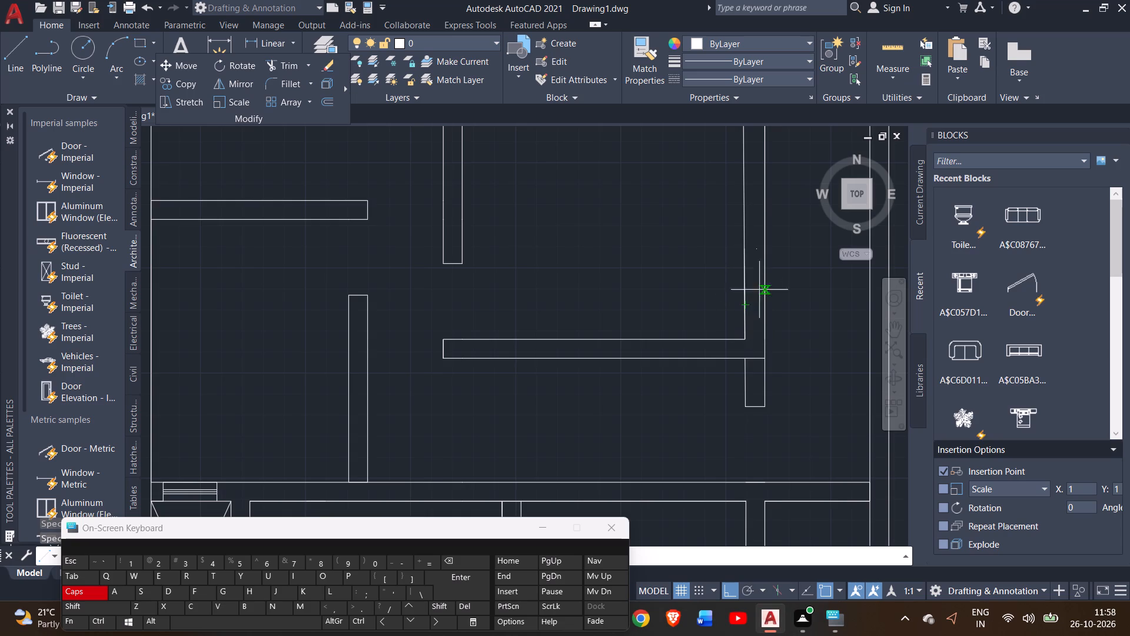
{"action": "left_click", "coordinate": [767, 305]}
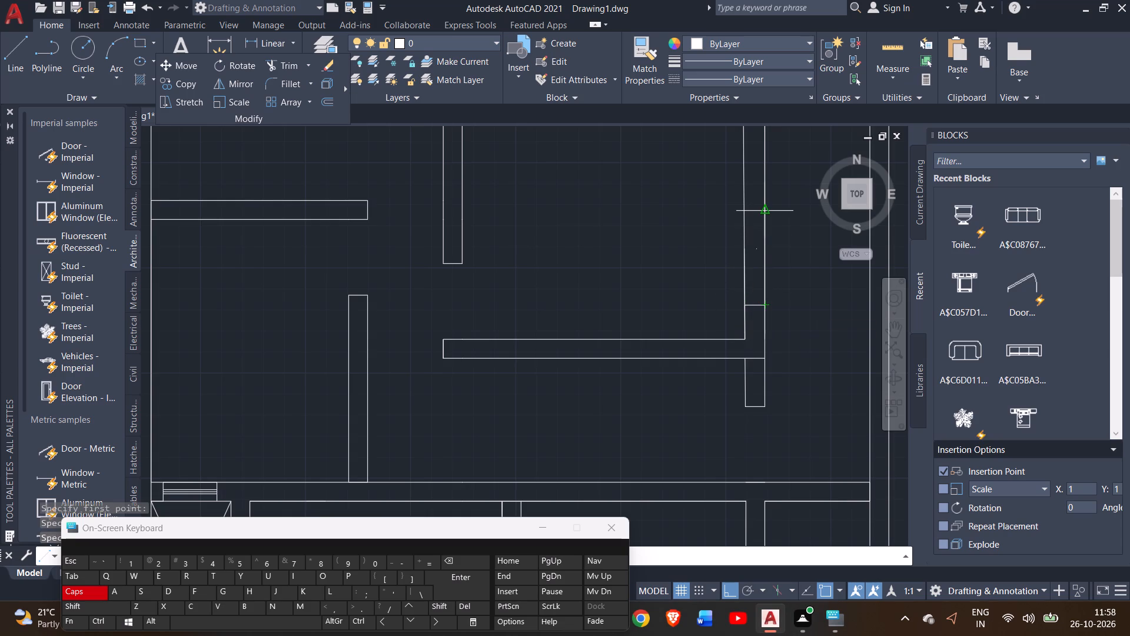
{"action": "type", "text": "4'"}
{"action": "key", "text": "Return"}
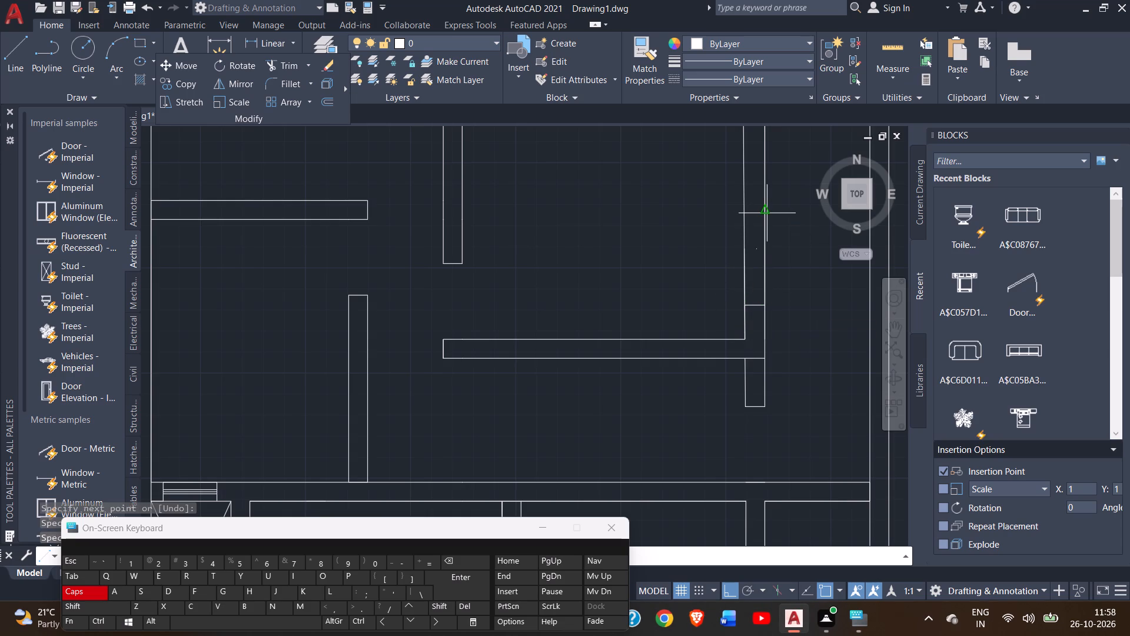
{"action": "scroll", "coordinate": [746, 216], "scroll_direction": "up", "scroll_amount": 1}
{"action": "left_click", "coordinate": [738, 200]}
{"action": "right_click", "coordinate": [722, 200]}
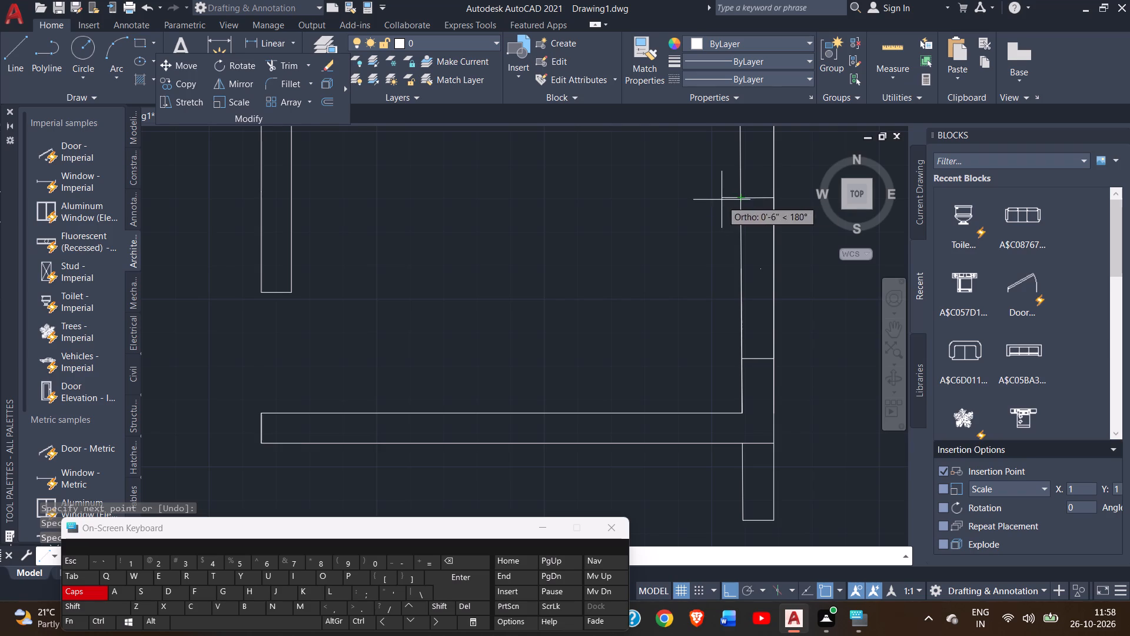
{"action": "left_click", "coordinate": [747, 207]}
Draw a centre line through the new window, joining the midpoints of its two cross lines.
{"action": "left_click", "coordinate": [14, 74]}
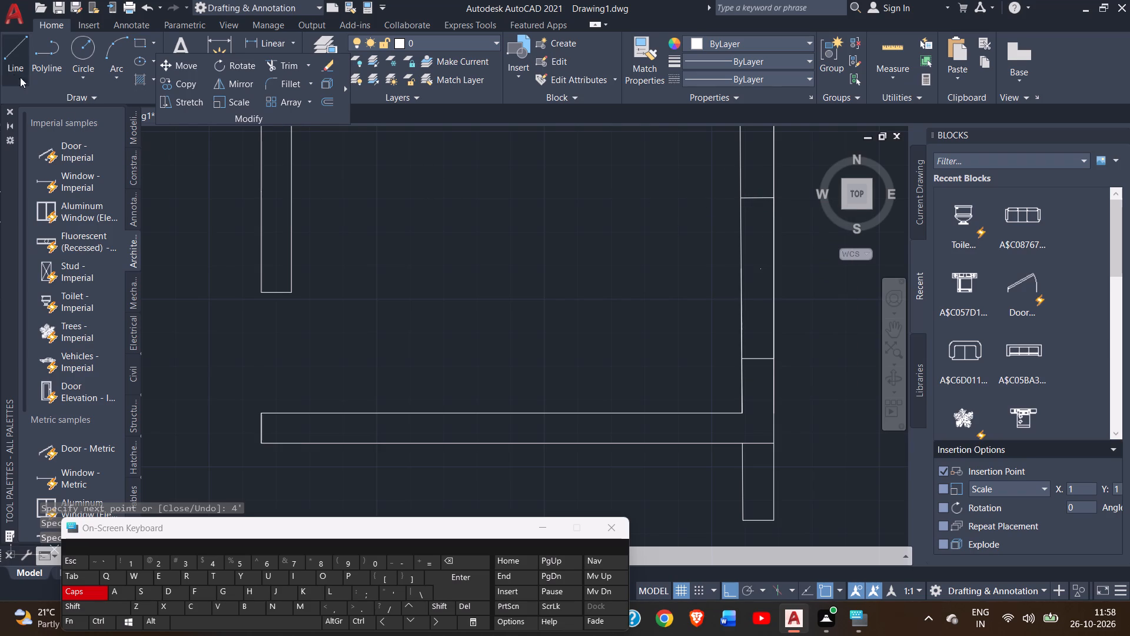
{"action": "left_click", "coordinate": [759, 197]}
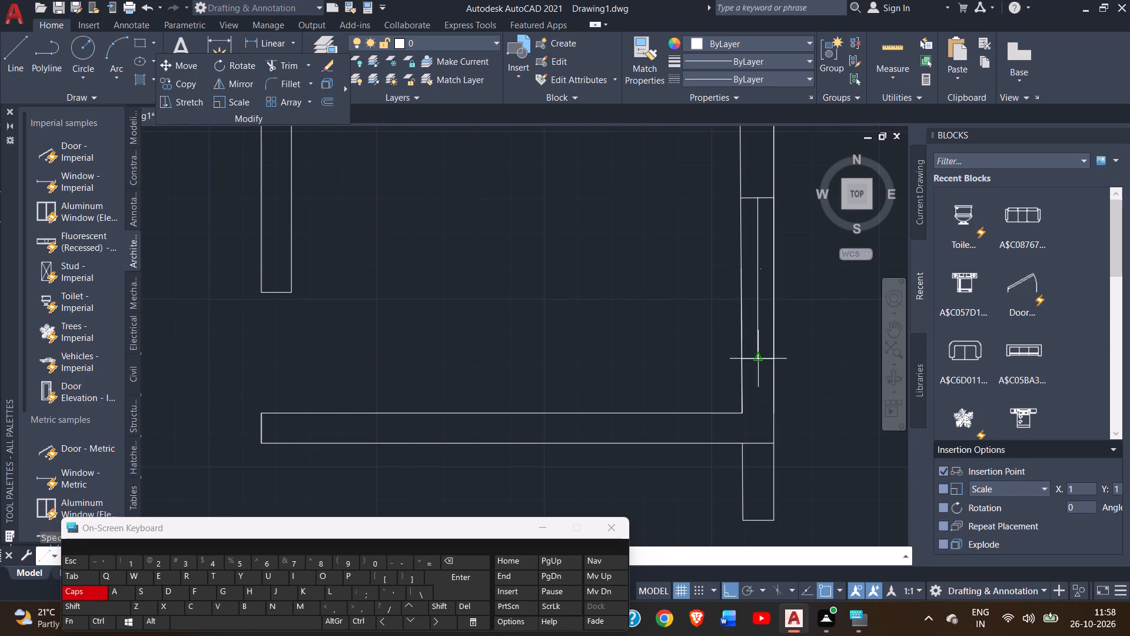
{"action": "left_click", "coordinate": [759, 356]}
{"action": "right_click", "coordinate": [768, 306]}
{"action": "left_click", "coordinate": [788, 312]}
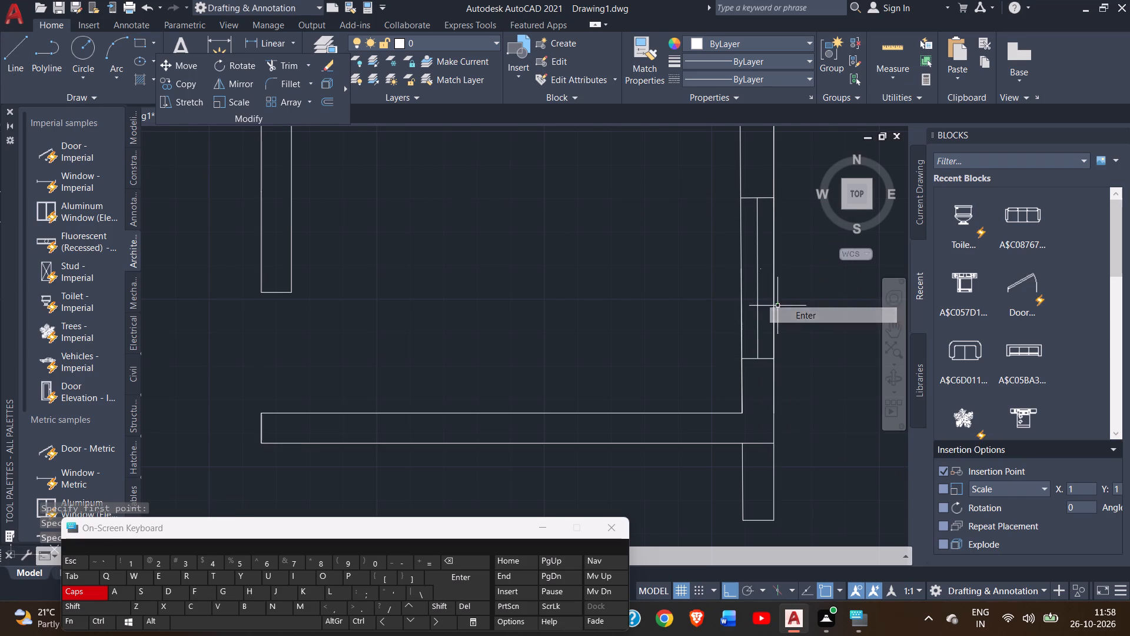
Offset the window's centre line by 1" to both the west and east sides.
{"action": "left_click", "coordinate": [759, 279]}
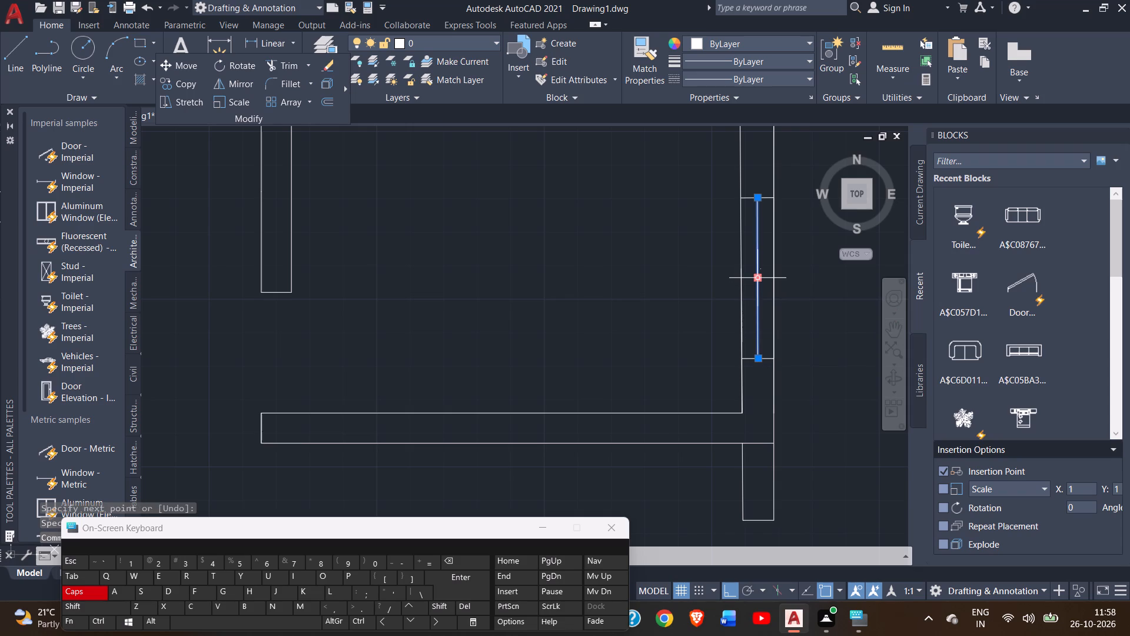
{"action": "type", "text": "OFF"}
{"action": "key", "text": "Return"}
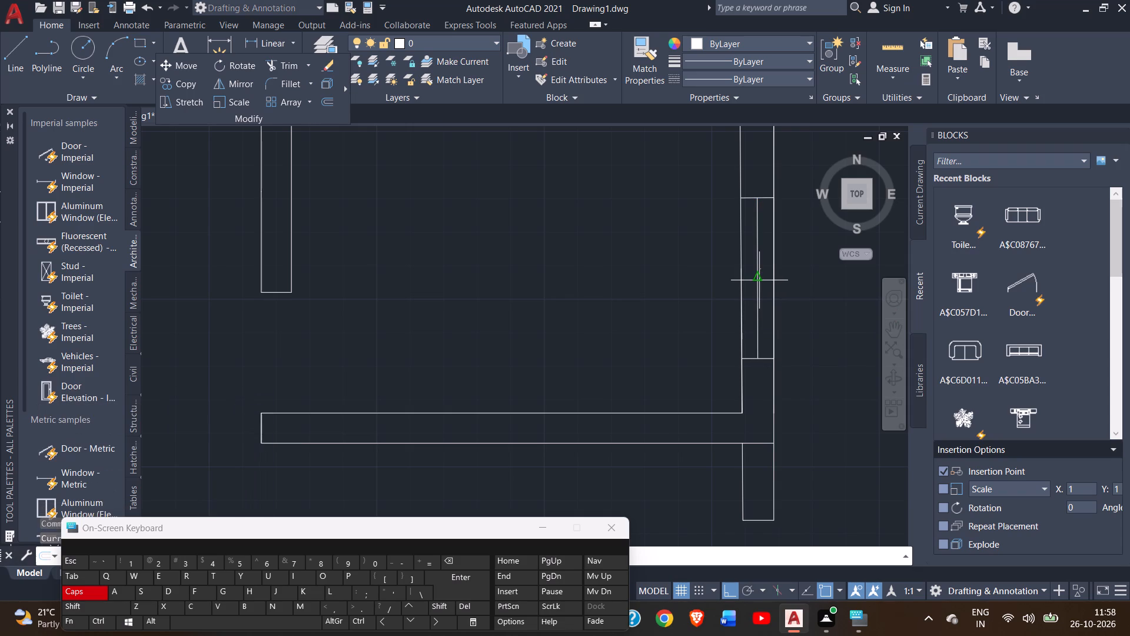
{"action": "key", "text": "1"}
{"action": "key", "text": "shift+quotedbl"}
{"action": "key", "text": "Return"}
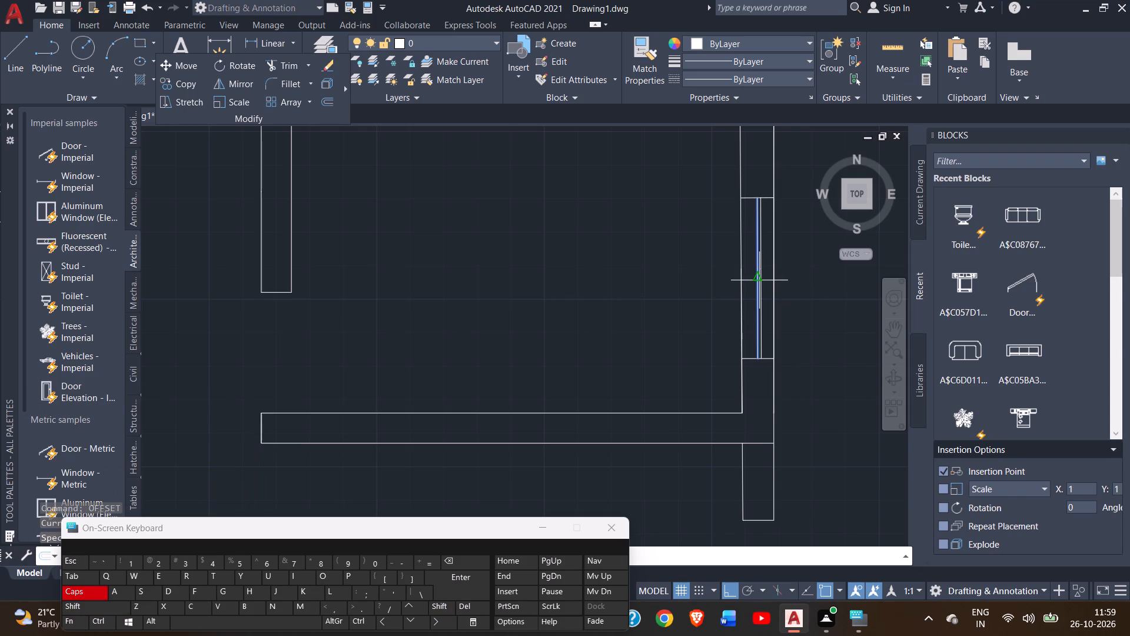
{"action": "scroll", "coordinate": [760, 280], "scroll_direction": "up", "scroll_amount": 3}
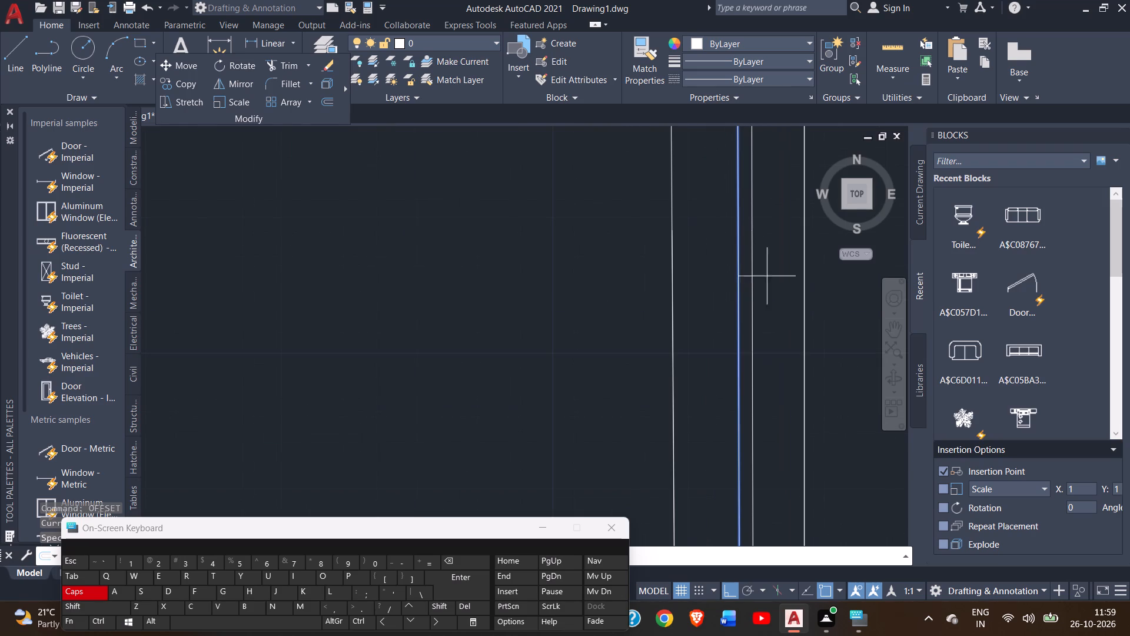
{"action": "left_click", "coordinate": [718, 309]}
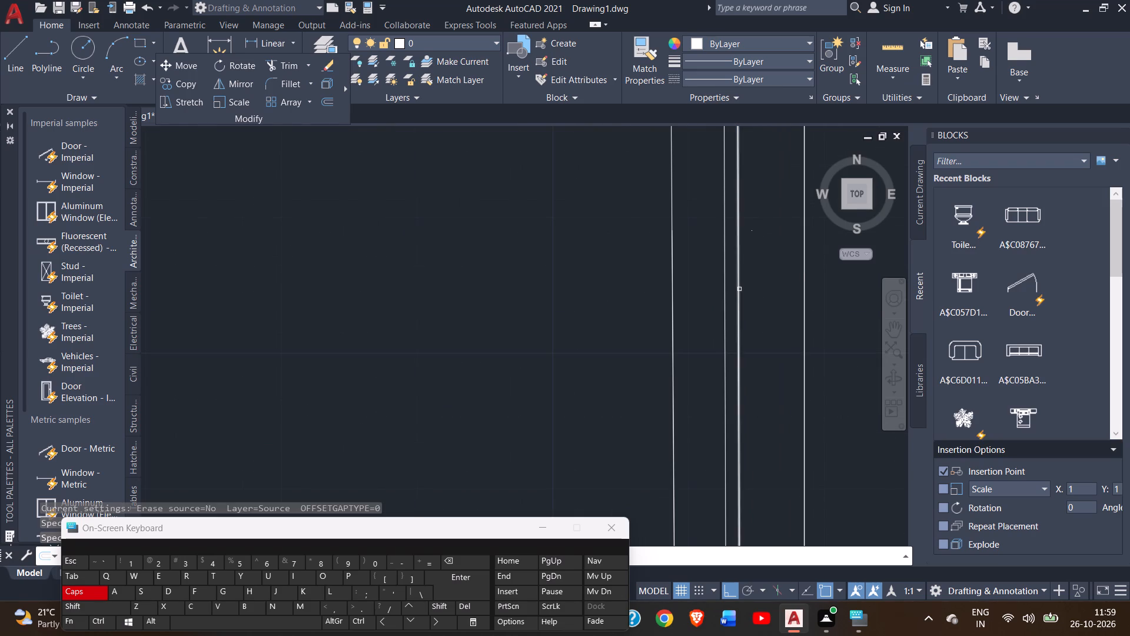
{"action": "left_click", "coordinate": [739, 289]}
{"action": "left_click", "coordinate": [759, 284]}
{"action": "scroll", "coordinate": [766, 299], "scroll_direction": "down", "scroll_amount": 4}
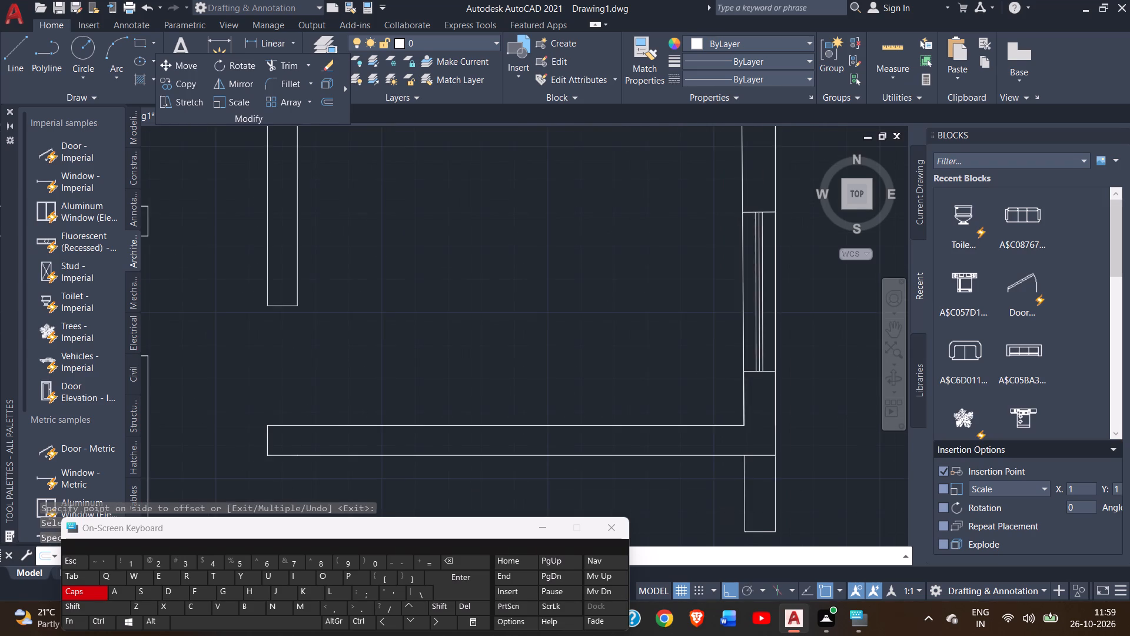
{"action": "right_click", "coordinate": [812, 273]}
{"action": "left_click", "coordinate": [821, 281]}
Draw a 9" thick wall extending the central room's south wall east to the outer wall's inner face.
{"action": "scroll", "coordinate": [793, 356], "scroll_direction": "down", "scroll_amount": 2}
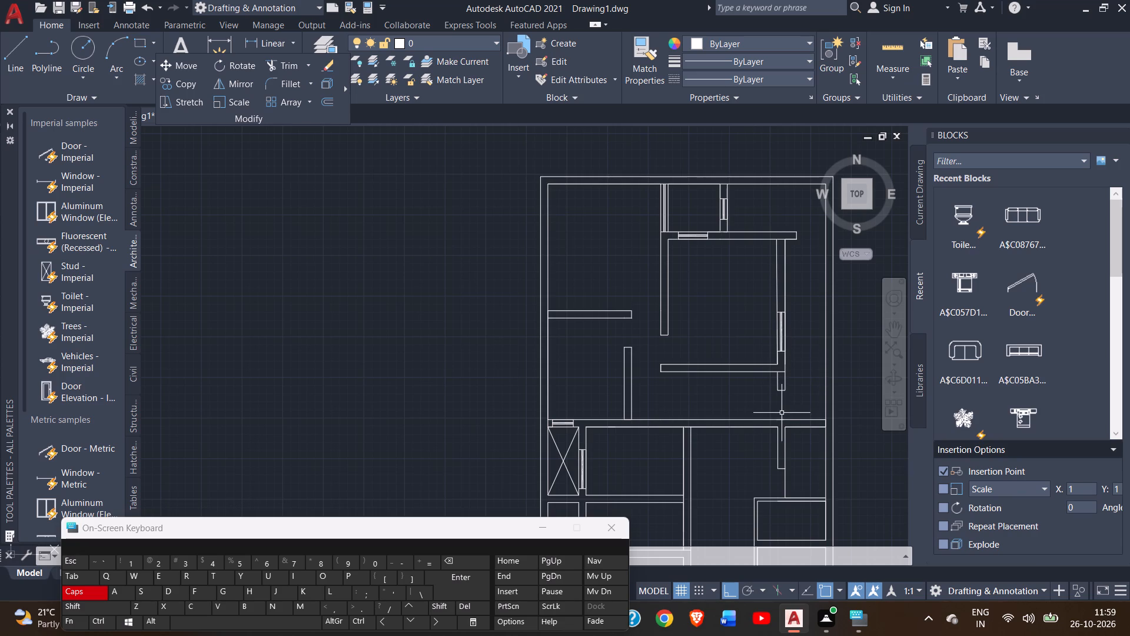
{"action": "left_click", "coordinate": [19, 59]}
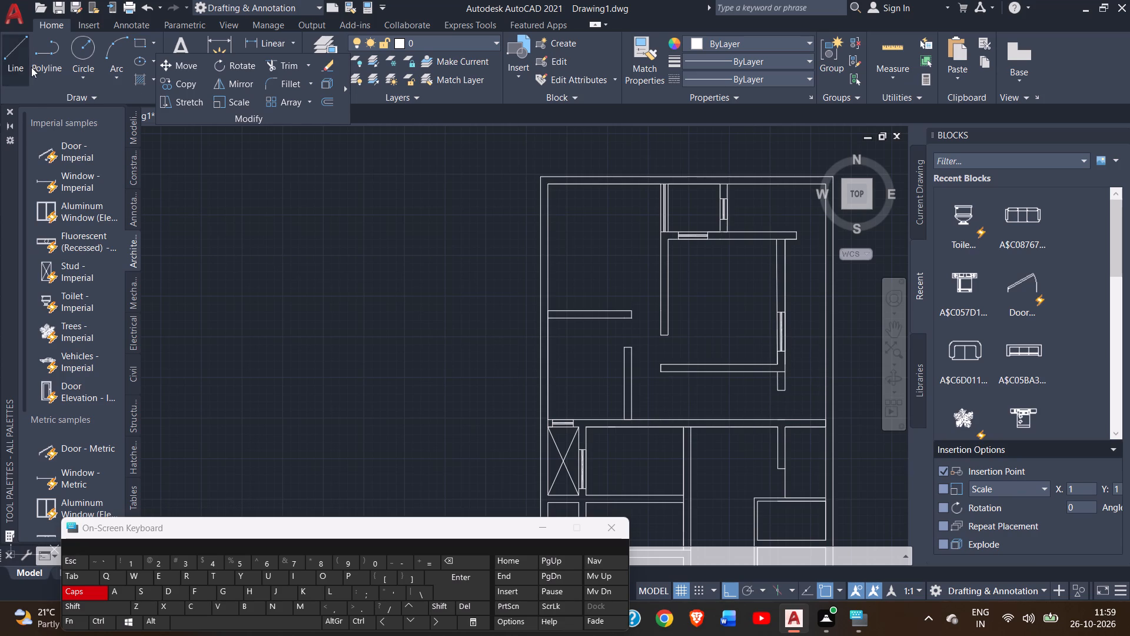
{"action": "scroll", "coordinate": [782, 366], "scroll_direction": "up", "scroll_amount": 2}
{"action": "left_click", "coordinate": [781, 380]}
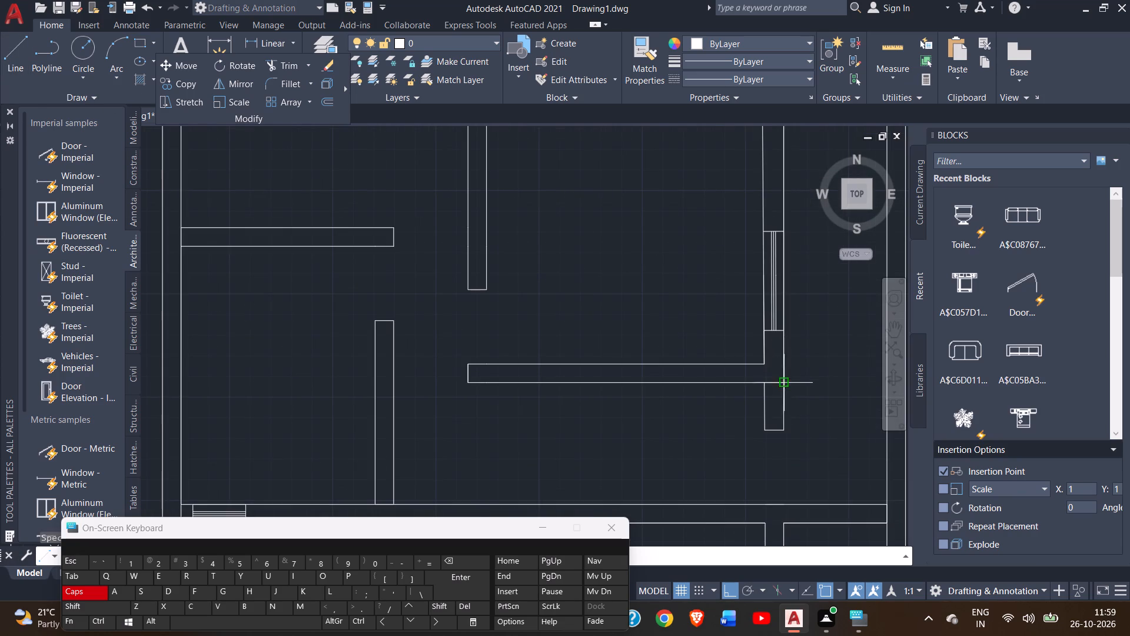
{"action": "scroll", "coordinate": [816, 384], "scroll_direction": "down", "scroll_amount": 2}
{"action": "left_click", "coordinate": [843, 383]}
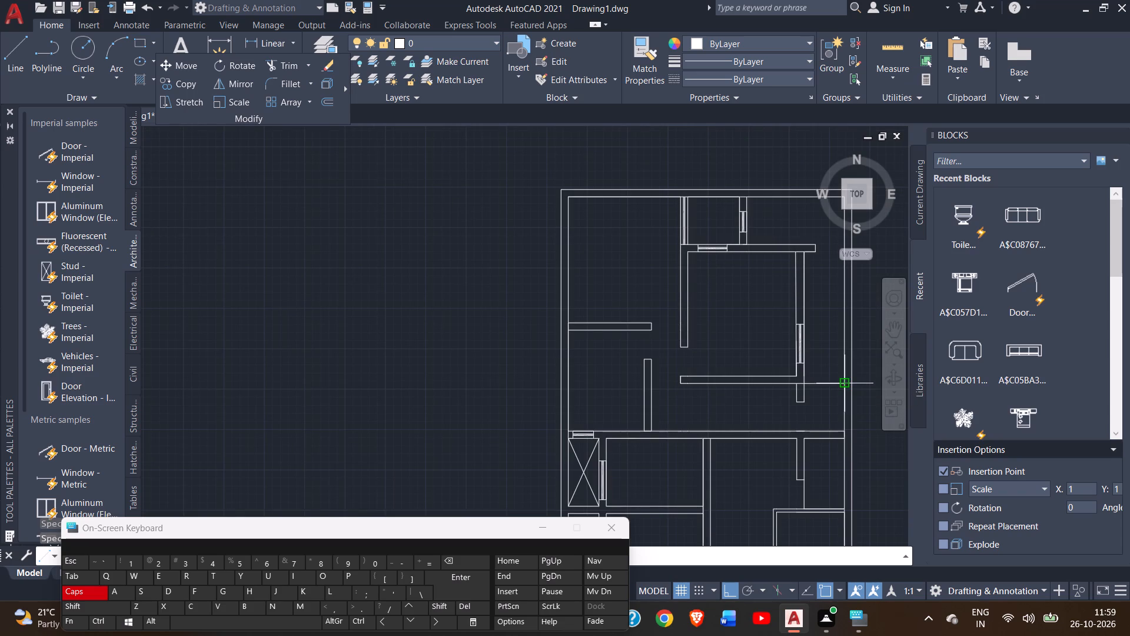
{"action": "key", "text": "9"}
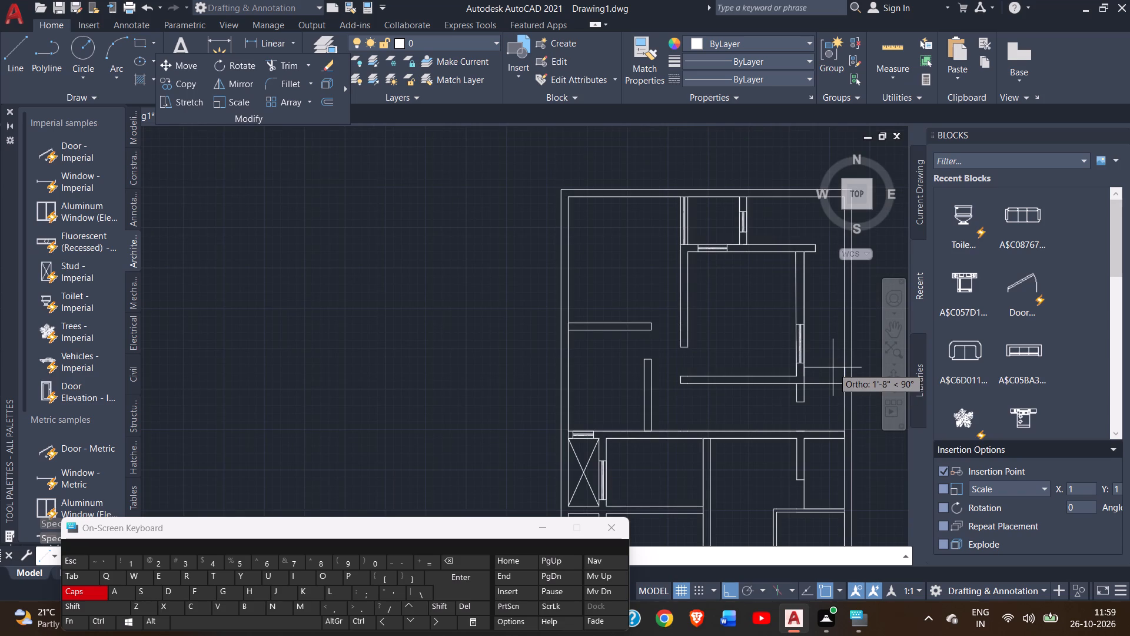
{"action": "key", "text": "shift+quotedbl"}
{"action": "key", "text": "Return"}
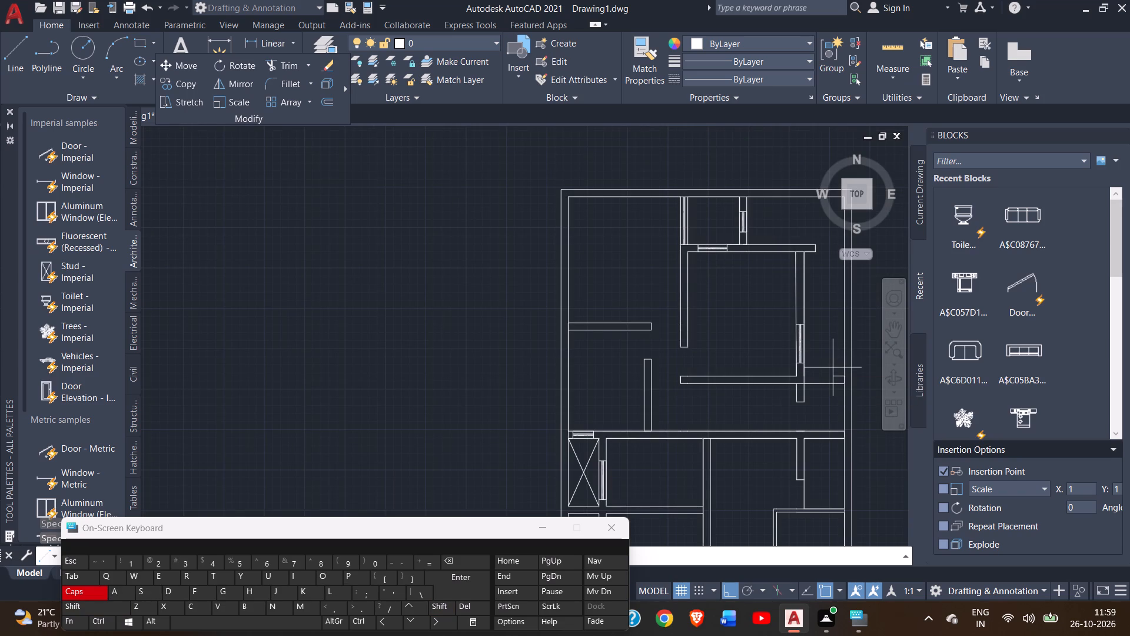
{"action": "scroll", "coordinate": [803, 380], "scroll_direction": "up", "scroll_amount": 2}
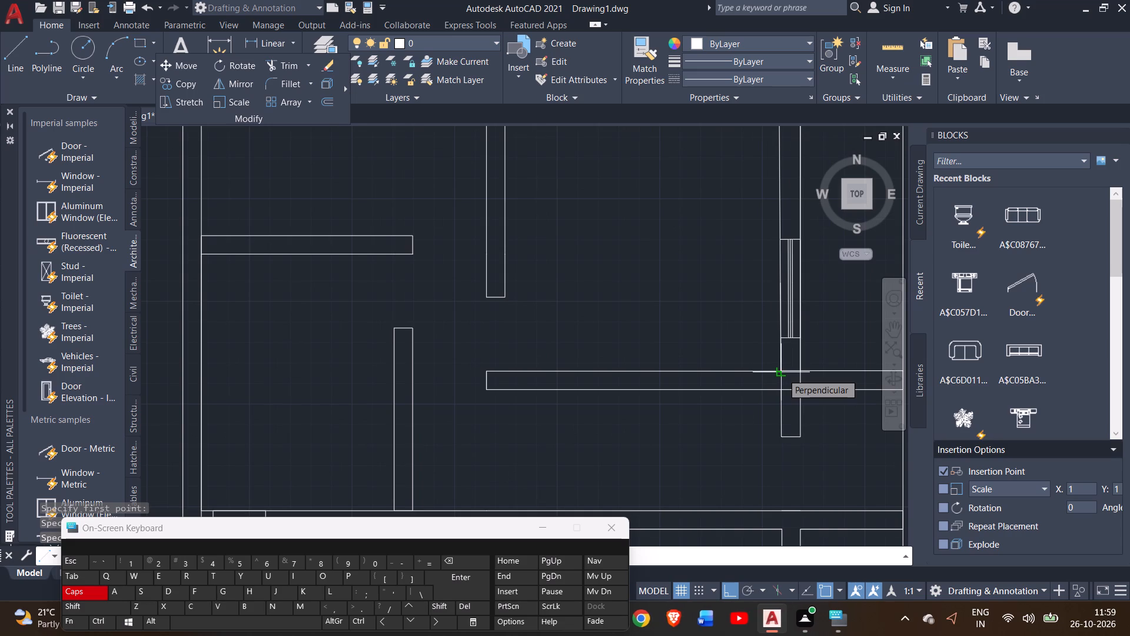
{"action": "left_click", "coordinate": [782, 373]}
{"action": "right_click", "coordinate": [838, 342]}
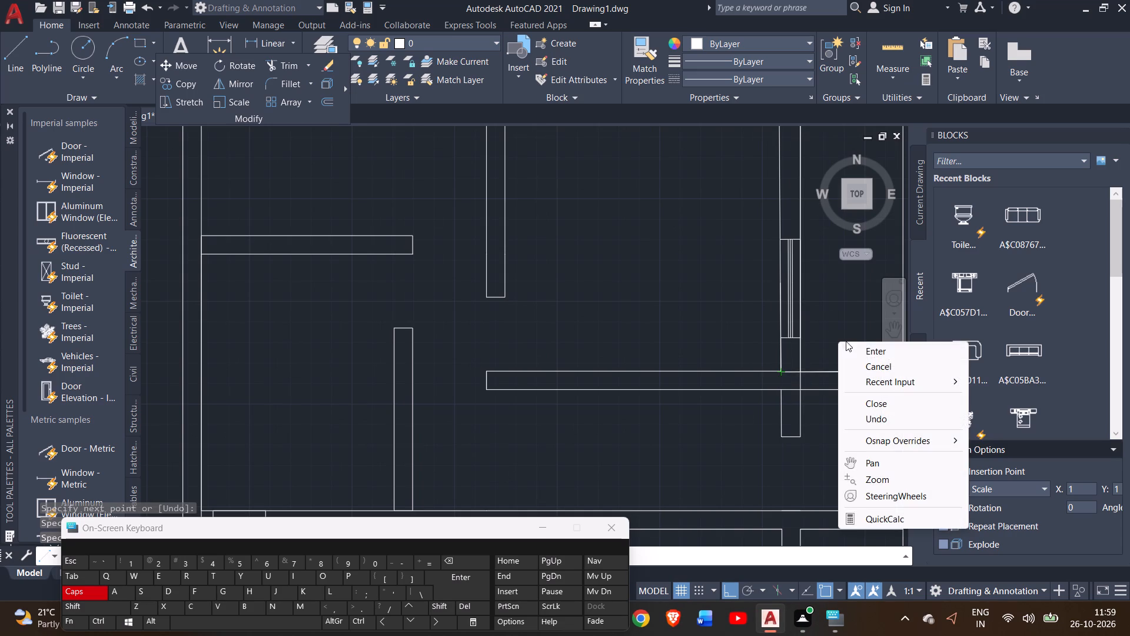
{"action": "left_click", "coordinate": [856, 346]}
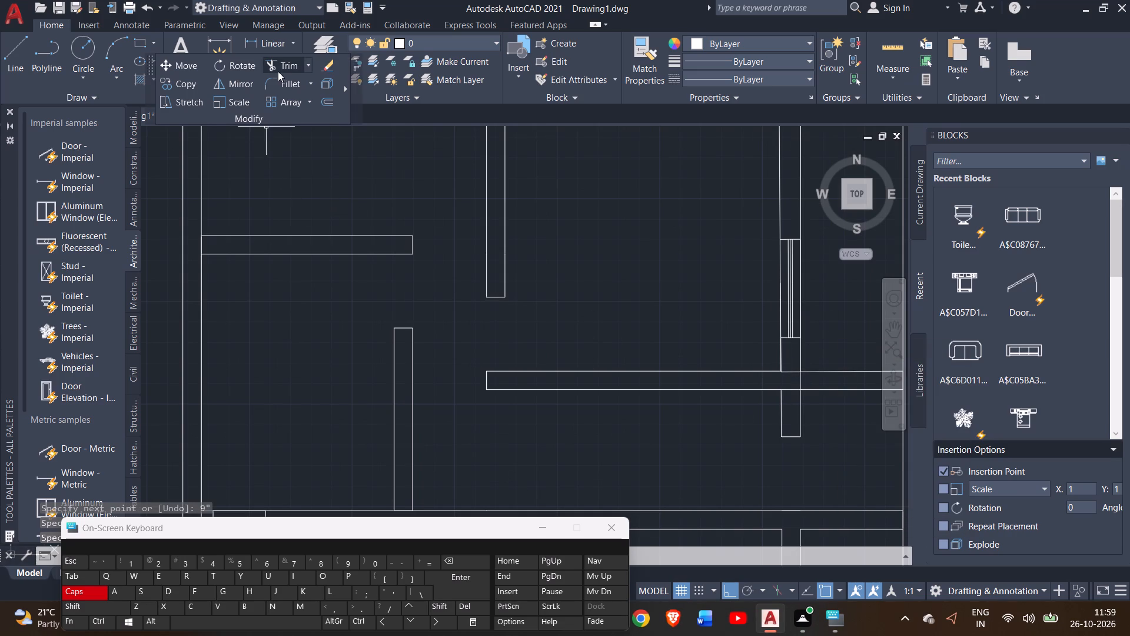
Trim the wall lines crossing the junction of the central room's east wall and its extended south wall.
{"action": "left_click", "coordinate": [278, 71]}
{"action": "scroll", "coordinate": [812, 392], "scroll_direction": "up", "scroll_amount": 3}
{"action": "left_click_drag", "start_coordinate": [783, 356], "coordinate": [753, 360]}
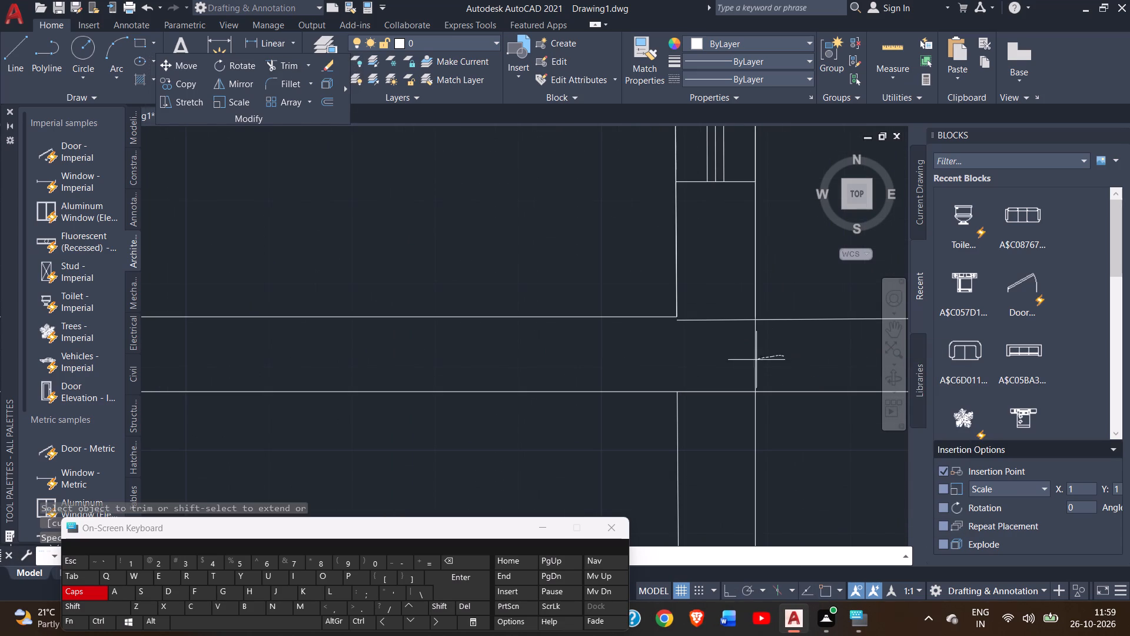
{"action": "left_click_drag", "start_coordinate": [753, 360], "coordinate": [747, 361]}
{"action": "left_click_drag", "start_coordinate": [721, 294], "coordinate": [734, 439]}
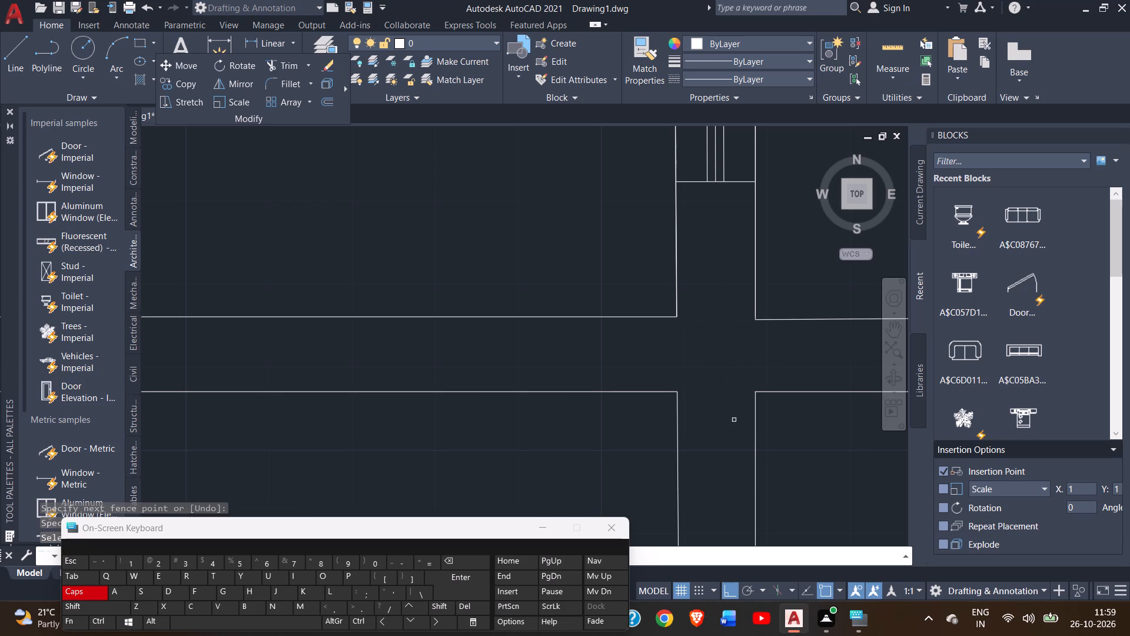
{"action": "scroll", "coordinate": [704, 356], "scroll_direction": "down", "scroll_amount": 2}
{"action": "right_click", "coordinate": [773, 276]}
{"action": "left_click", "coordinate": [793, 281]}
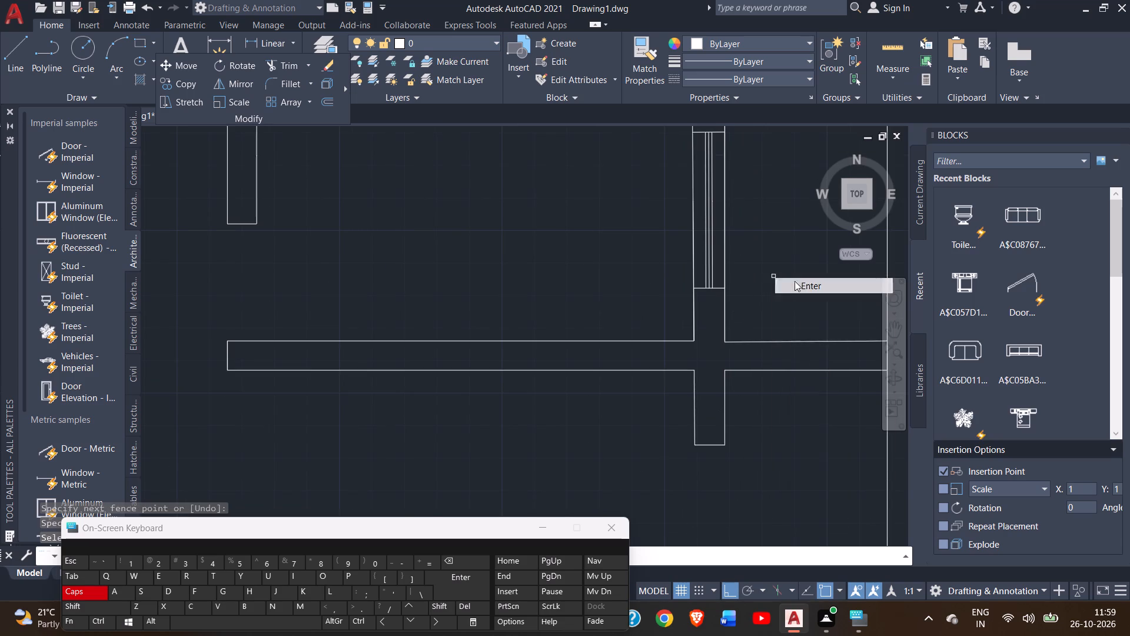
Examine the overall floor plan and the small rooms around the hatched strip along the west wall.
{"action": "scroll", "coordinate": [763, 363], "scroll_direction": "down", "scroll_amount": 3}
{"action": "middle_click_drag", "start_coordinate": [756, 423], "coordinate": [749, 394]}
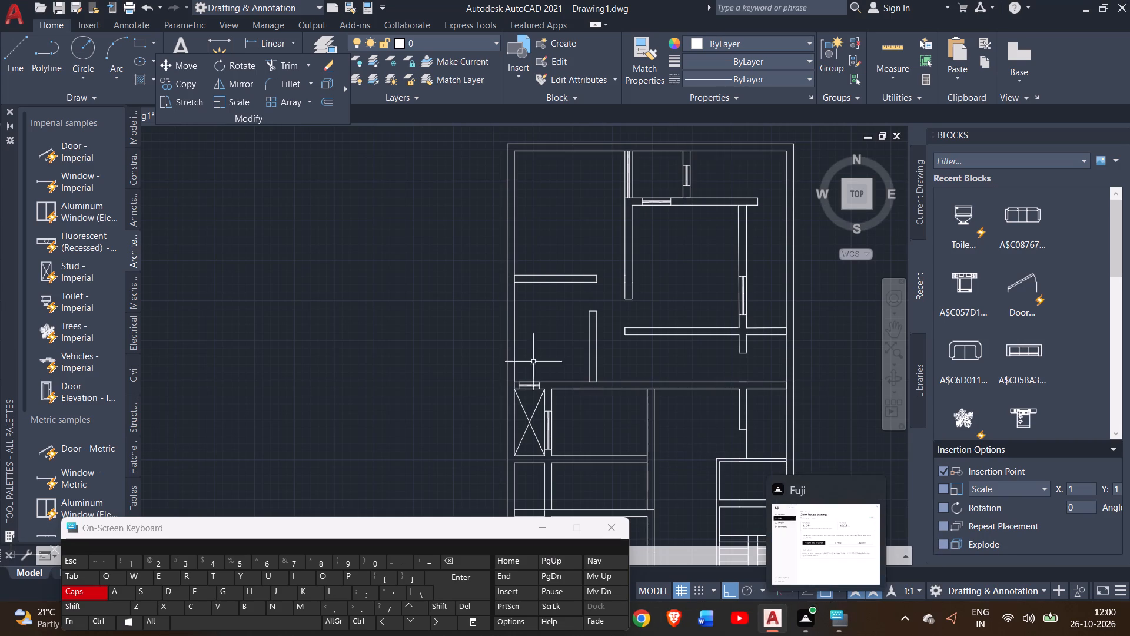
{"action": "scroll", "coordinate": [447, 332], "scroll_direction": "down", "scroll_amount": 1}
{"action": "middle_click_drag", "start_coordinate": [447, 330], "coordinate": [425, 287]}
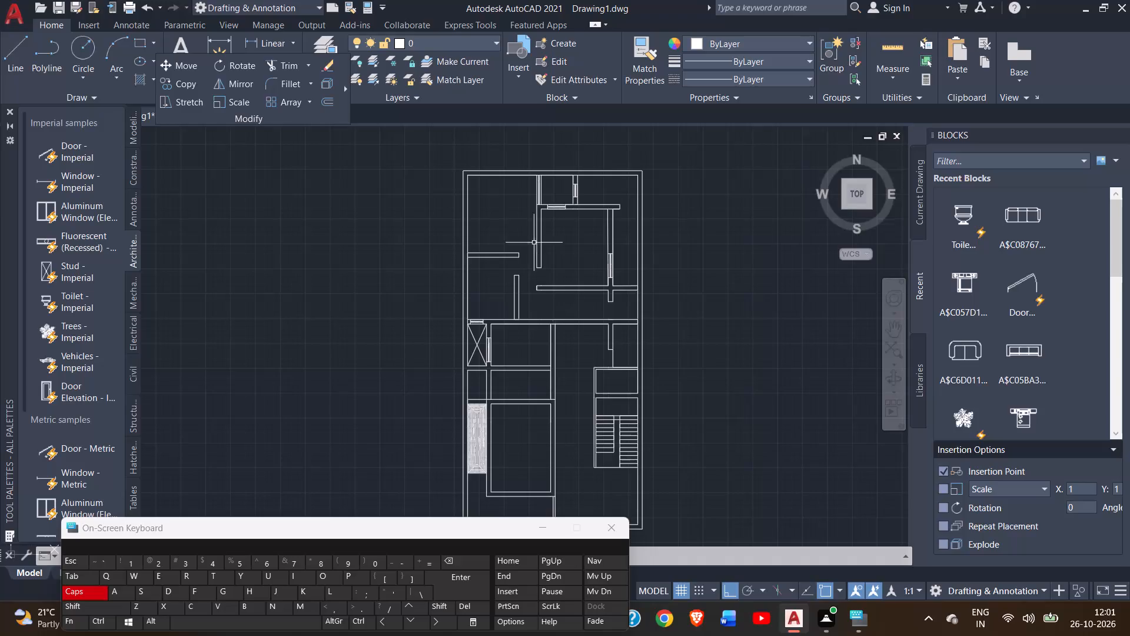
{"action": "scroll", "coordinate": [403, 241], "scroll_direction": "down", "scroll_amount": 1}
{"action": "scroll", "coordinate": [448, 339], "scroll_direction": "up", "scroll_amount": 2}
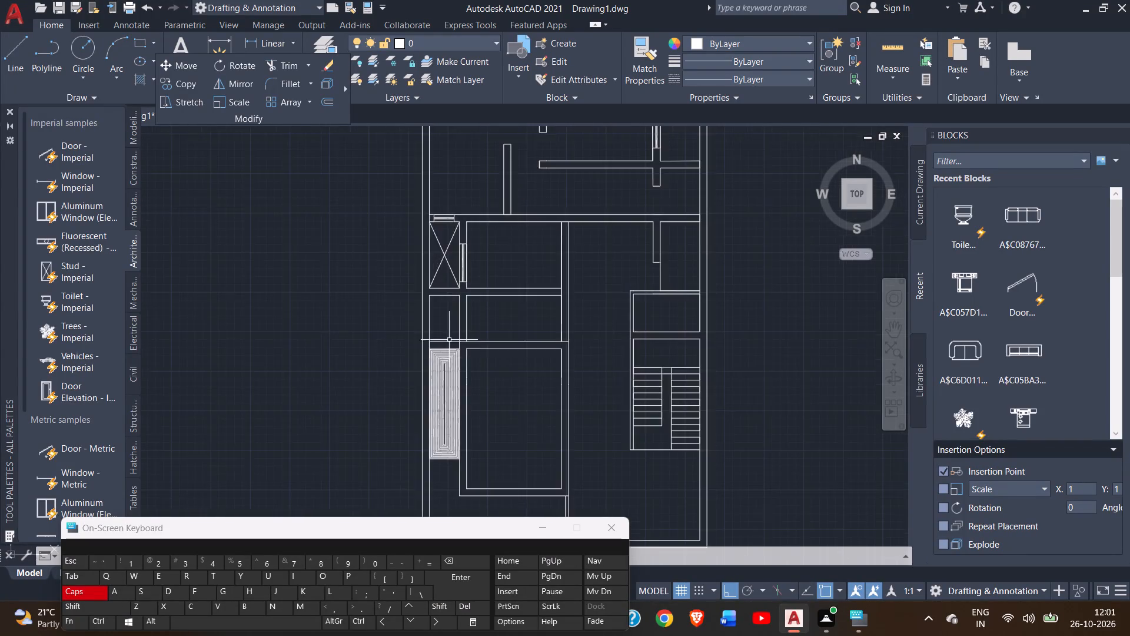
{"action": "scroll", "coordinate": [450, 362], "scroll_direction": "up", "scroll_amount": 4}
{"action": "scroll", "coordinate": [453, 338], "scroll_direction": "down", "scroll_amount": 3}
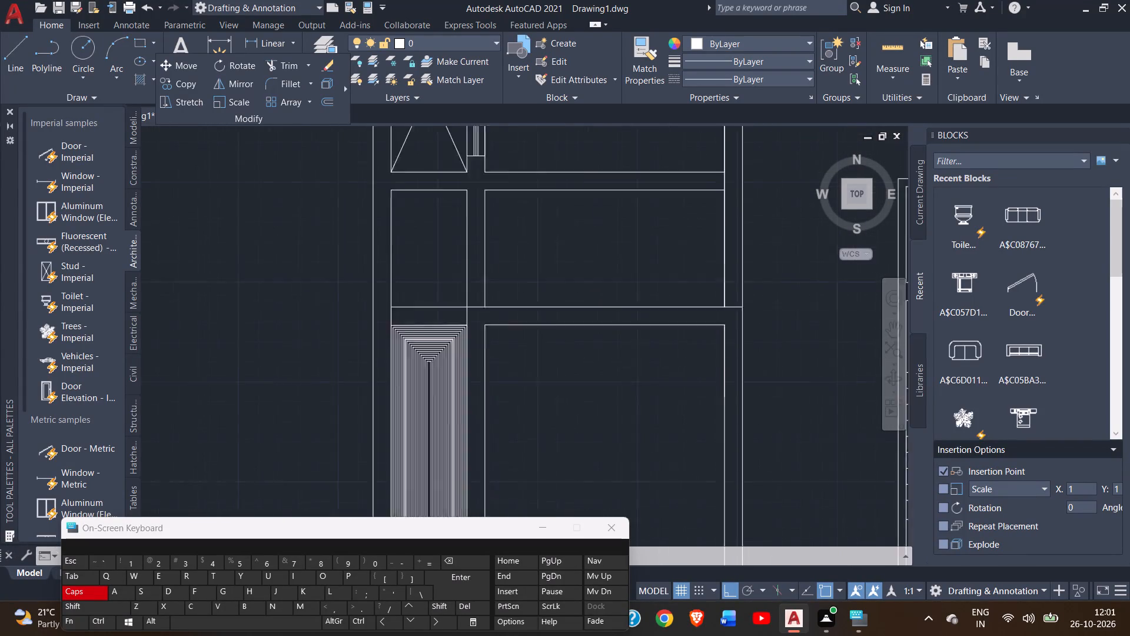
{"action": "scroll", "coordinate": [457, 326], "scroll_direction": "down", "scroll_amount": 1}
{"action": "scroll", "coordinate": [493, 245], "scroll_direction": "down", "scroll_amount": 2}
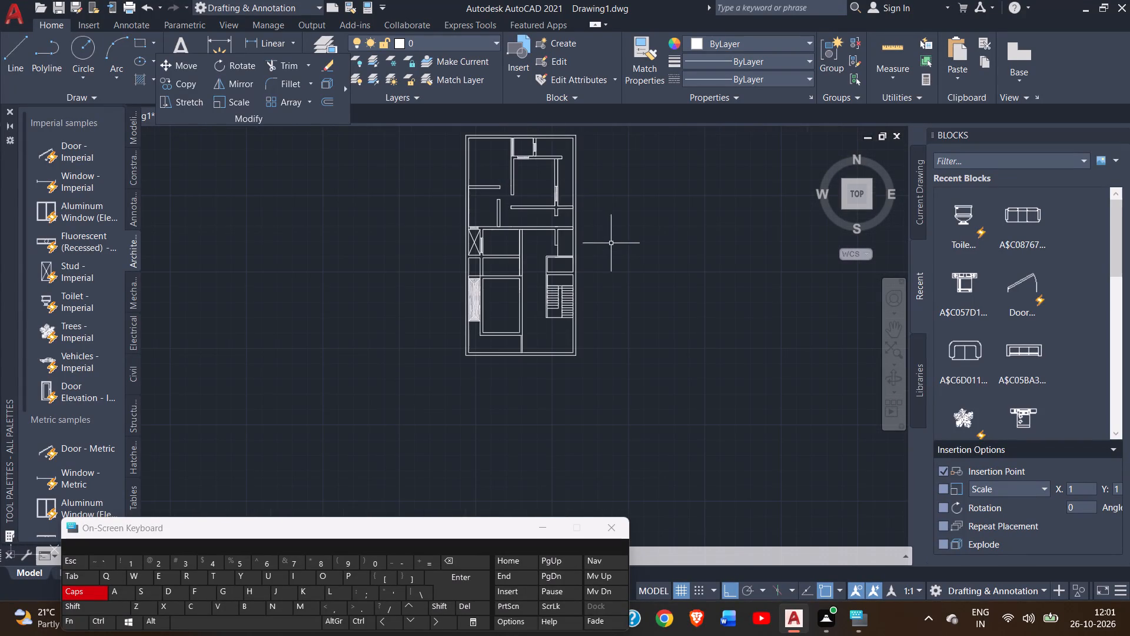
Draw an L-shaped counter line 2' from the west wall and 2' from the south wall of the west-side room, ending at its east wall.
{"action": "middle_click_drag", "start_coordinate": [610, 243], "coordinate": [572, 289]}
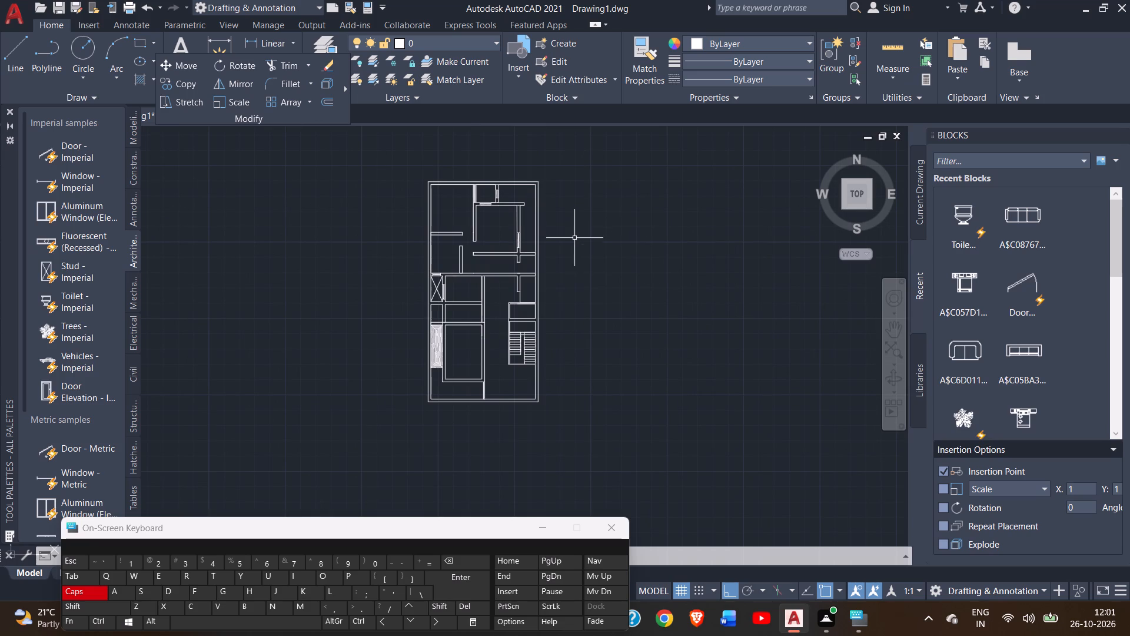
{"action": "scroll", "coordinate": [438, 258], "scroll_direction": "up", "scroll_amount": 2}
{"action": "left_click", "coordinate": [12, 67]}
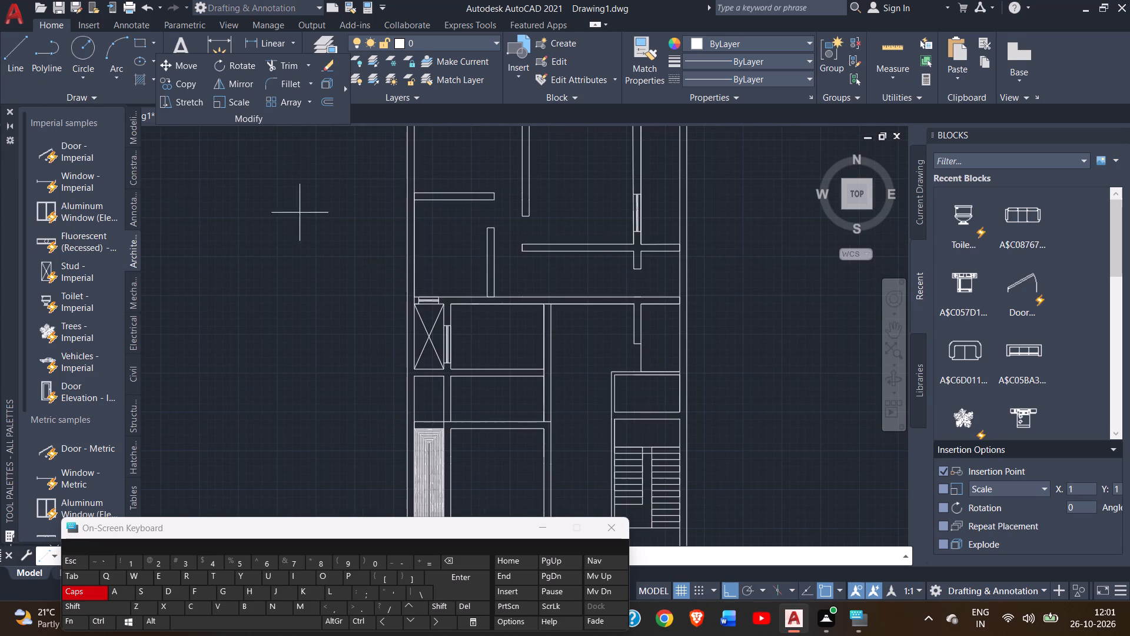
{"action": "left_click", "coordinate": [412, 202]}
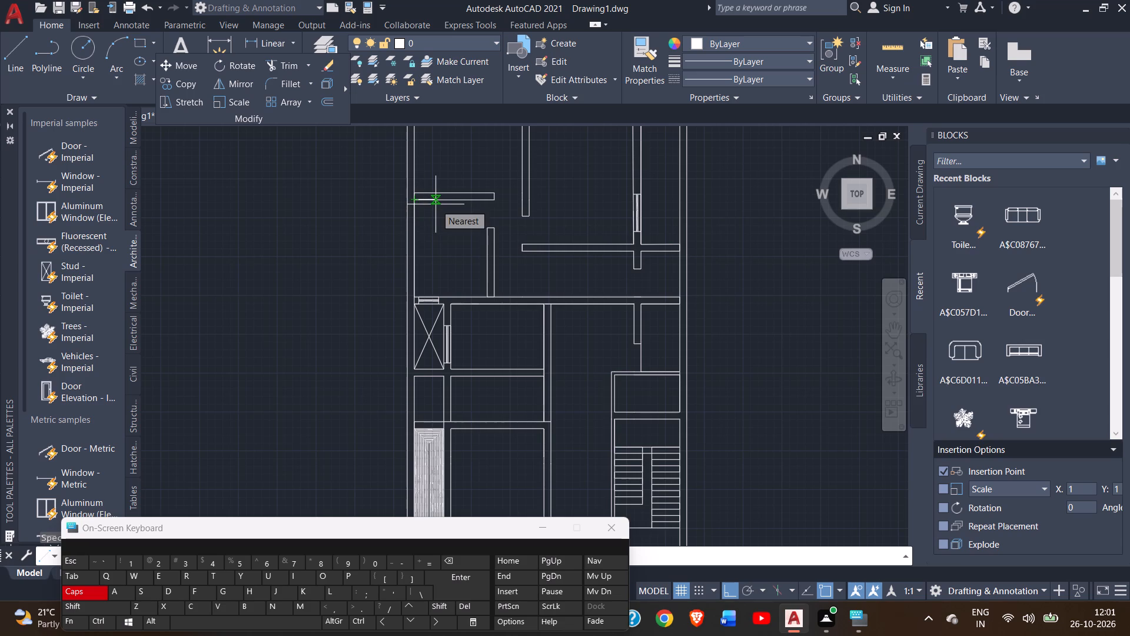
{"action": "type", "text": "2'"}
{"action": "key", "text": "Return"}
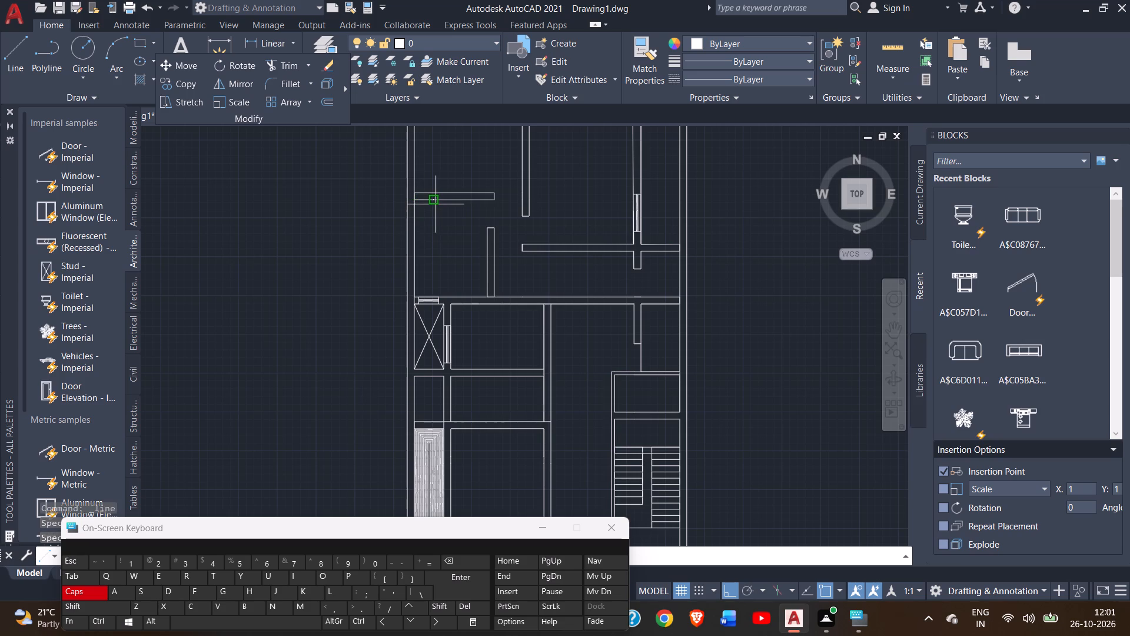
{"action": "left_click", "coordinate": [433, 297]}
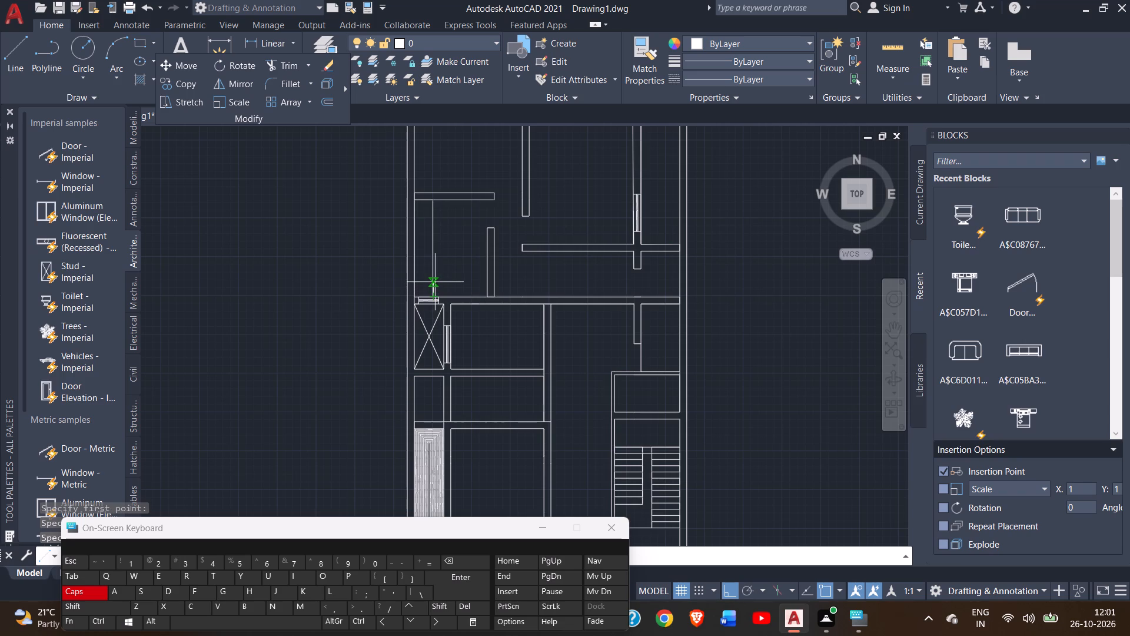
{"action": "type", "text": "2'"}
{"action": "key", "text": "Return"}
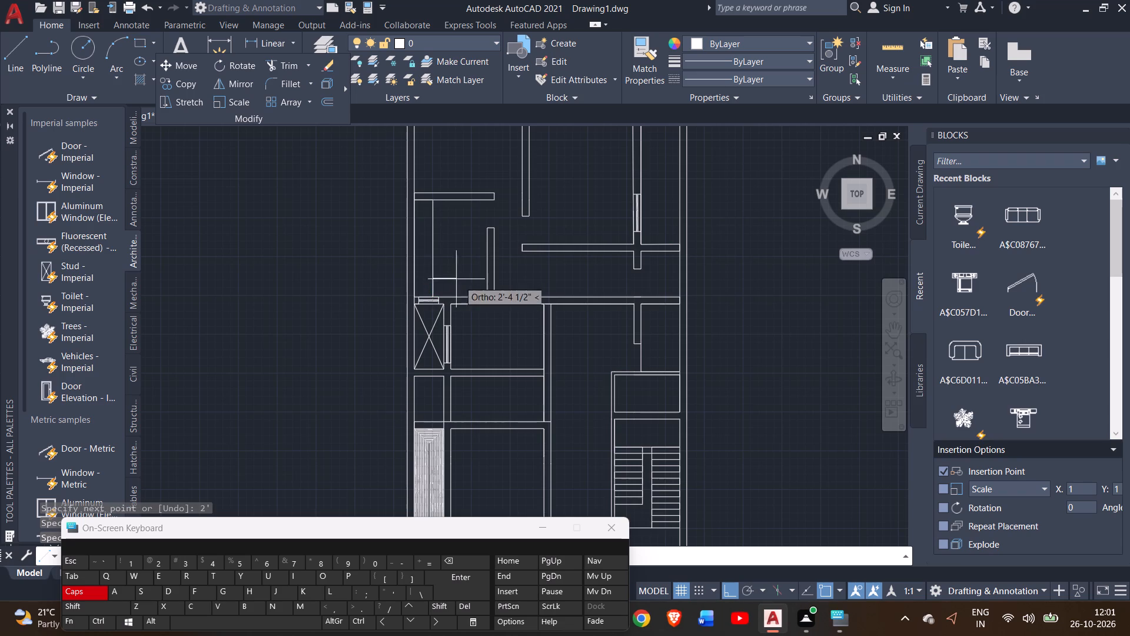
{"action": "left_click", "coordinate": [486, 278]}
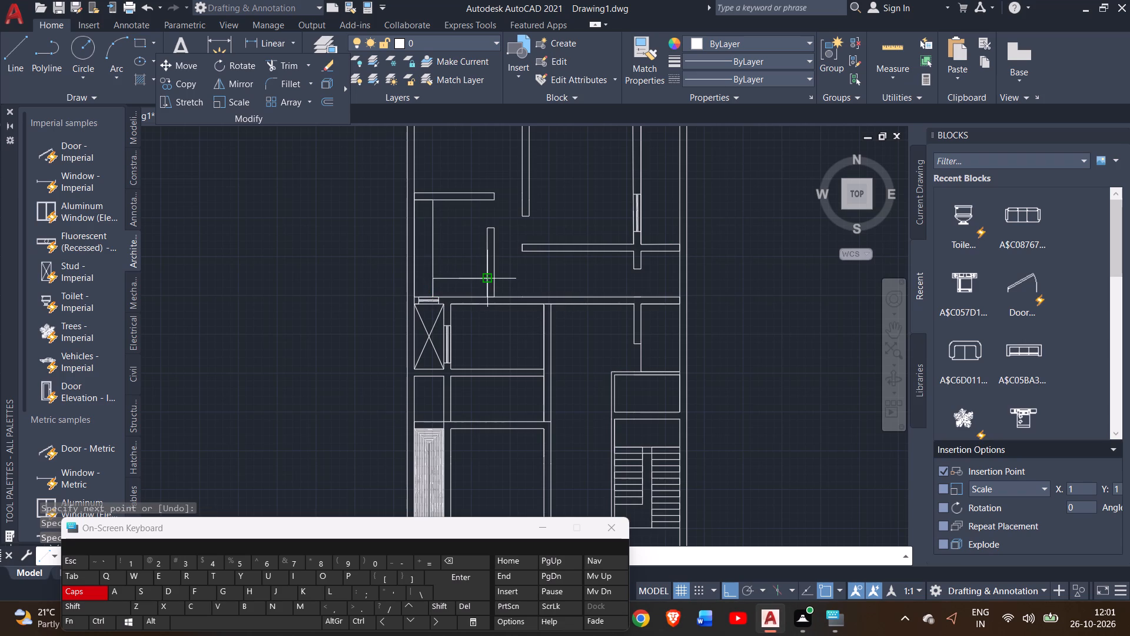
{"action": "right_click", "coordinate": [476, 276]}
{"action": "left_click", "coordinate": [497, 284]}
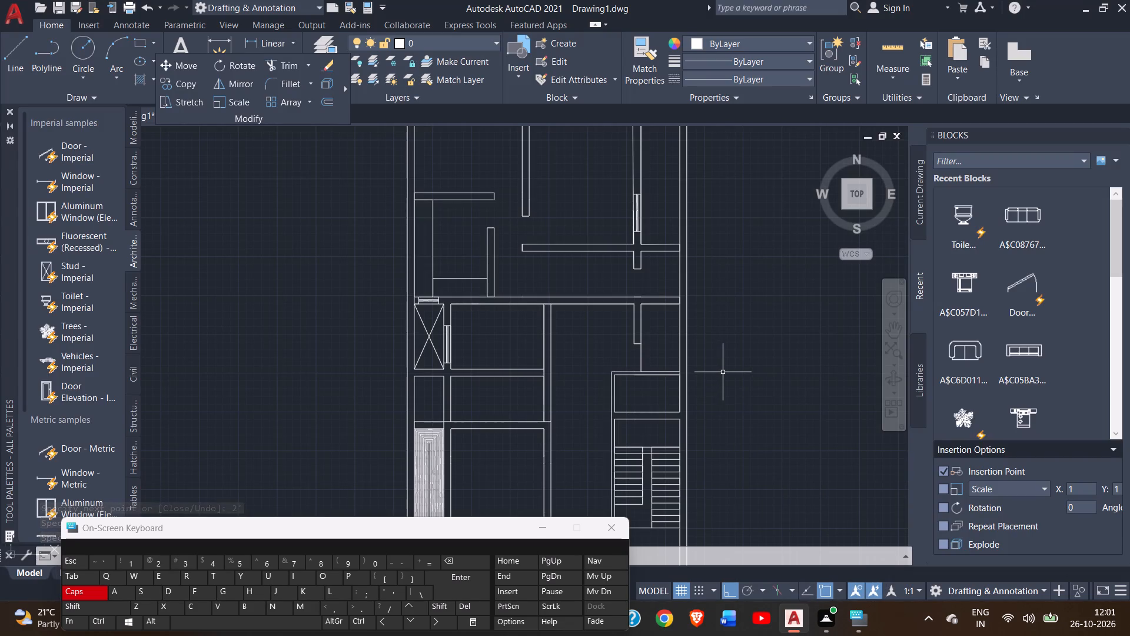
Start the Dimension command for dimensioning the floor plan.
{"action": "middle_click_drag", "start_coordinate": [723, 378], "coordinate": [729, 476]}
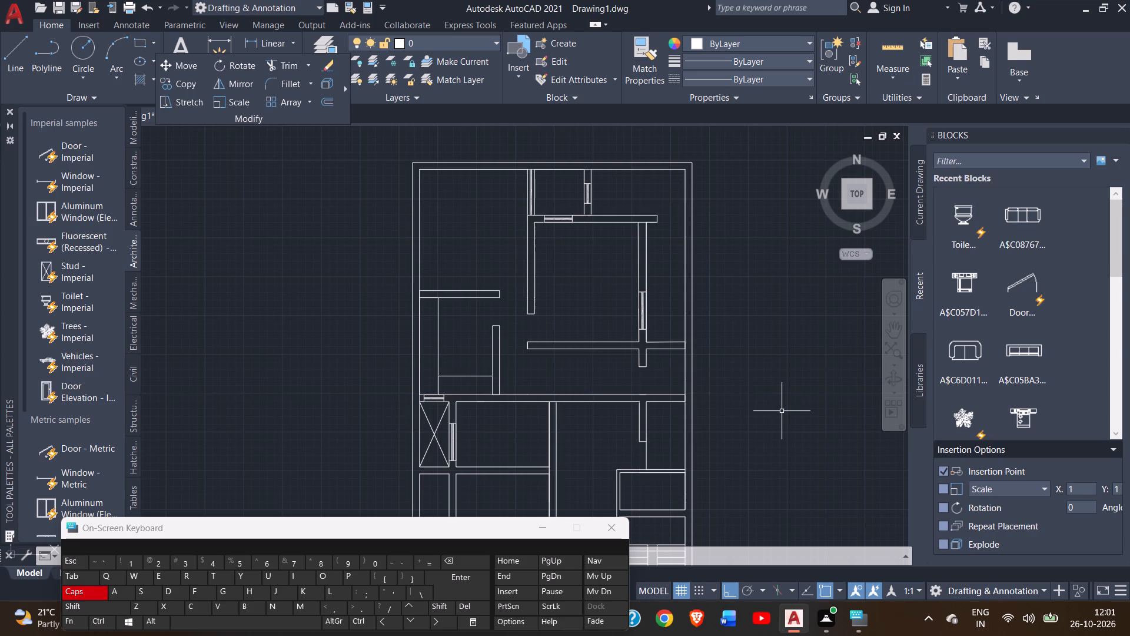
{"action": "scroll", "coordinate": [782, 411], "scroll_direction": "down", "scroll_amount": 2}
{"action": "middle_click_drag", "start_coordinate": [779, 410], "coordinate": [733, 342]}
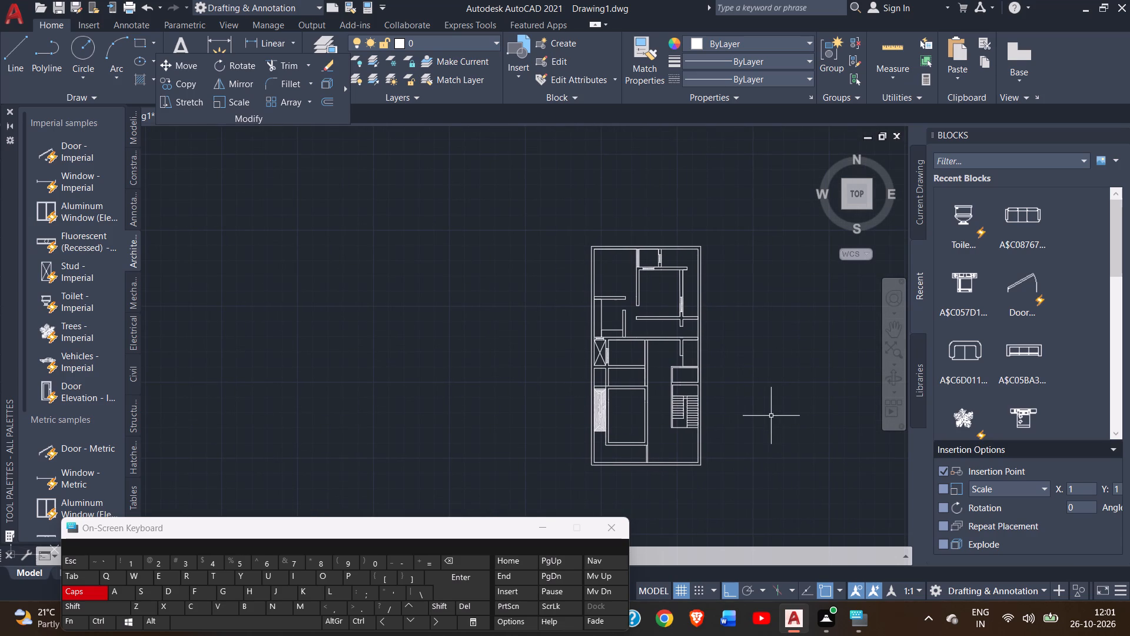
{"action": "middle_click_drag", "start_coordinate": [759, 450], "coordinate": [757, 419]}
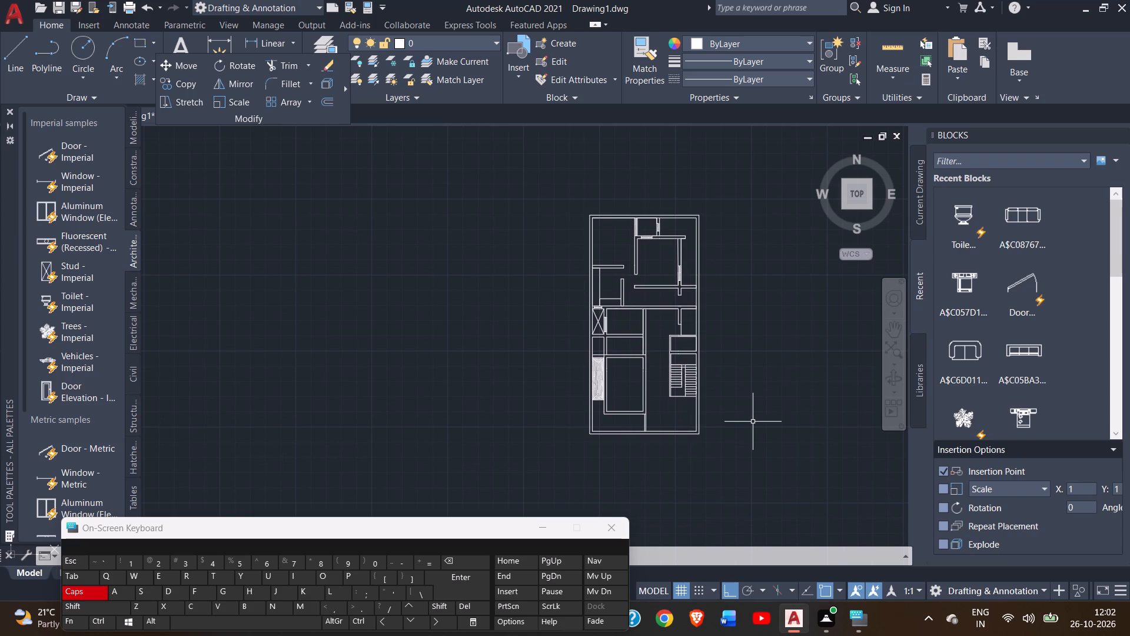
{"action": "left_click", "coordinate": [220, 44]}
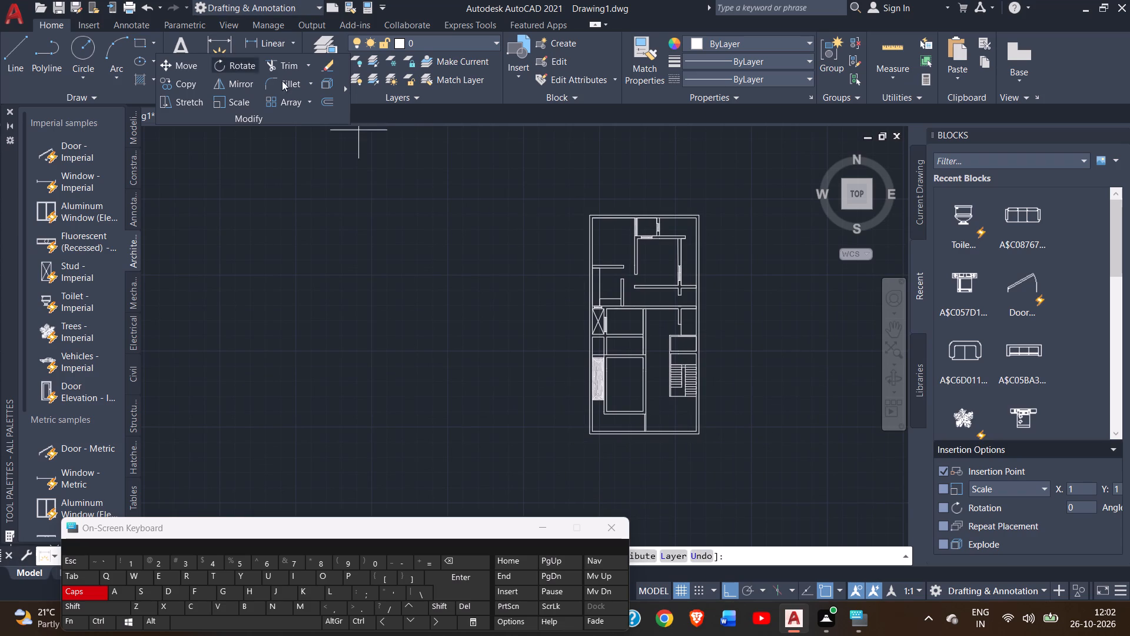
{"action": "scroll", "coordinate": [628, 223], "scroll_direction": "up", "scroll_amount": 1}
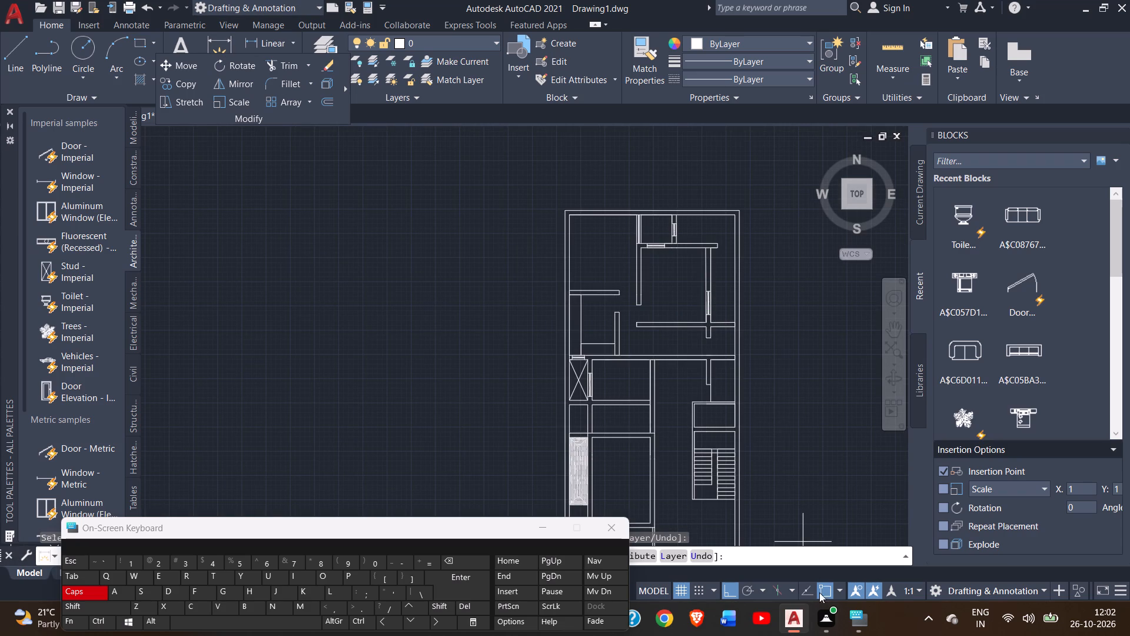
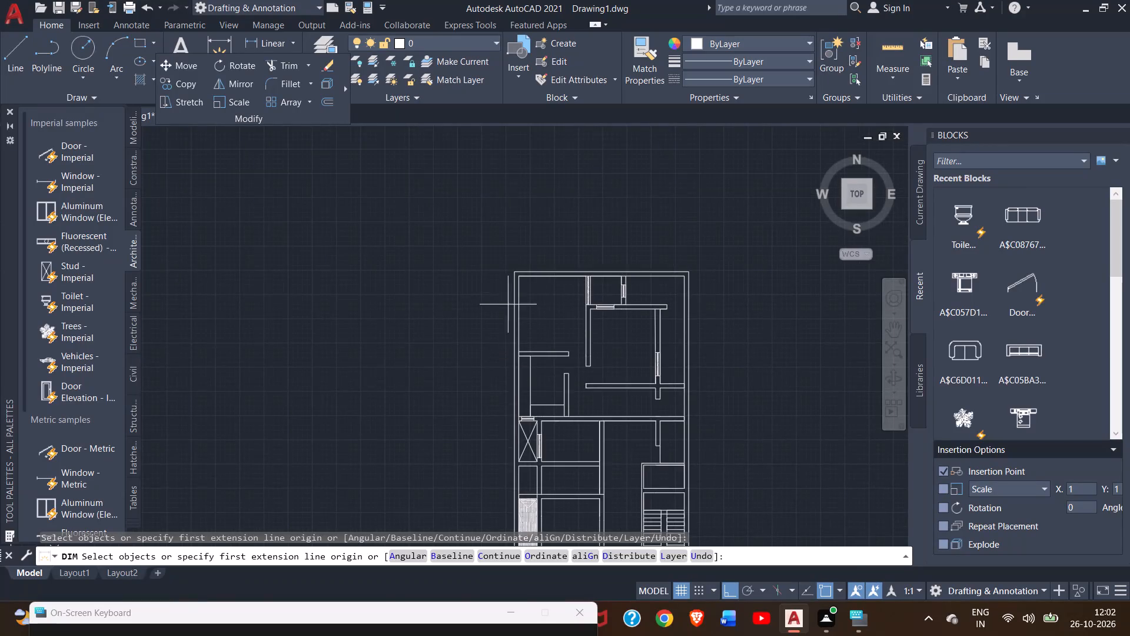
Dimension the clear widths of the three spaces along the inside of the plan's north wall.
{"action": "scroll", "coordinate": [514, 285], "scroll_direction": "up", "scroll_amount": 3}
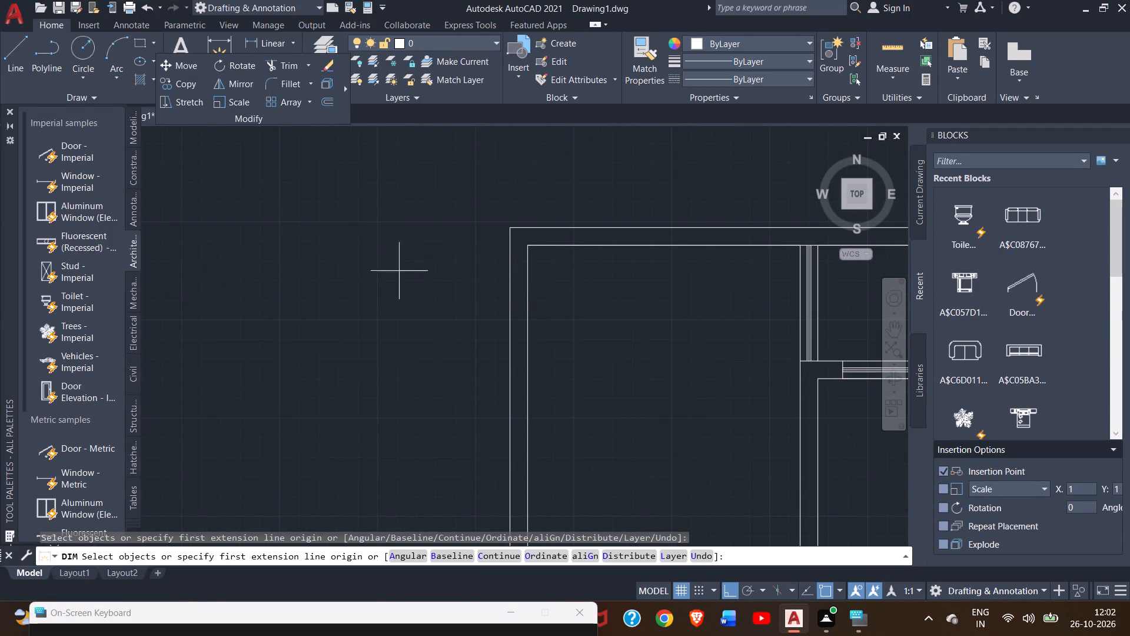
{"action": "left_click", "coordinate": [526, 244]}
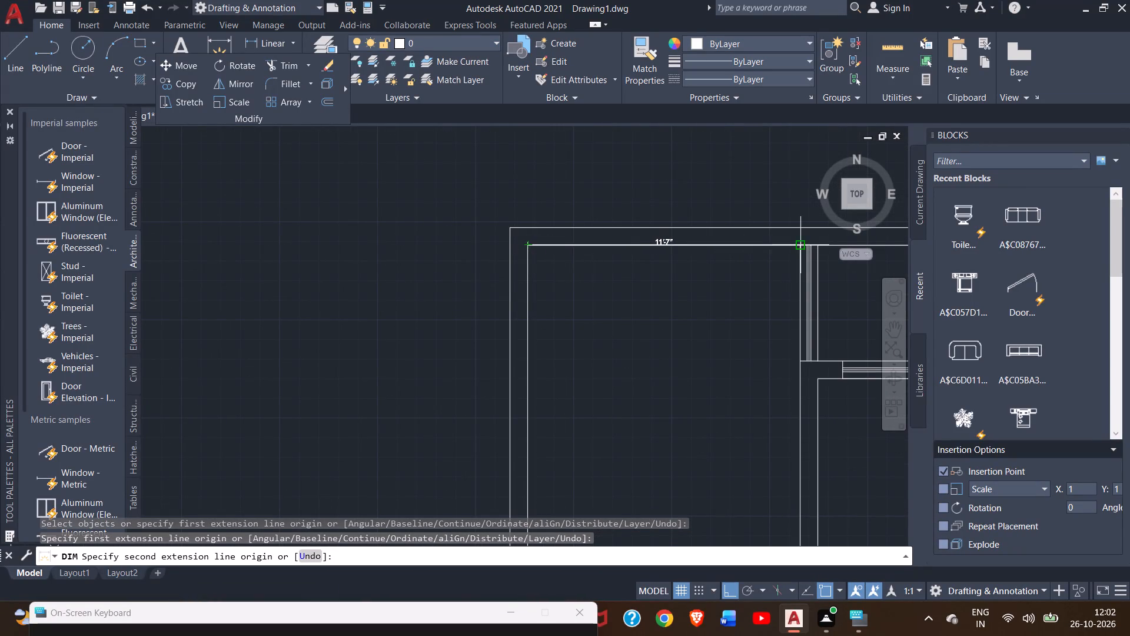
{"action": "left_click", "coordinate": [799, 247]}
{"action": "left_click", "coordinate": [774, 285]}
{"action": "middle_click_drag", "start_coordinate": [752, 344], "coordinate": [480, 338]}
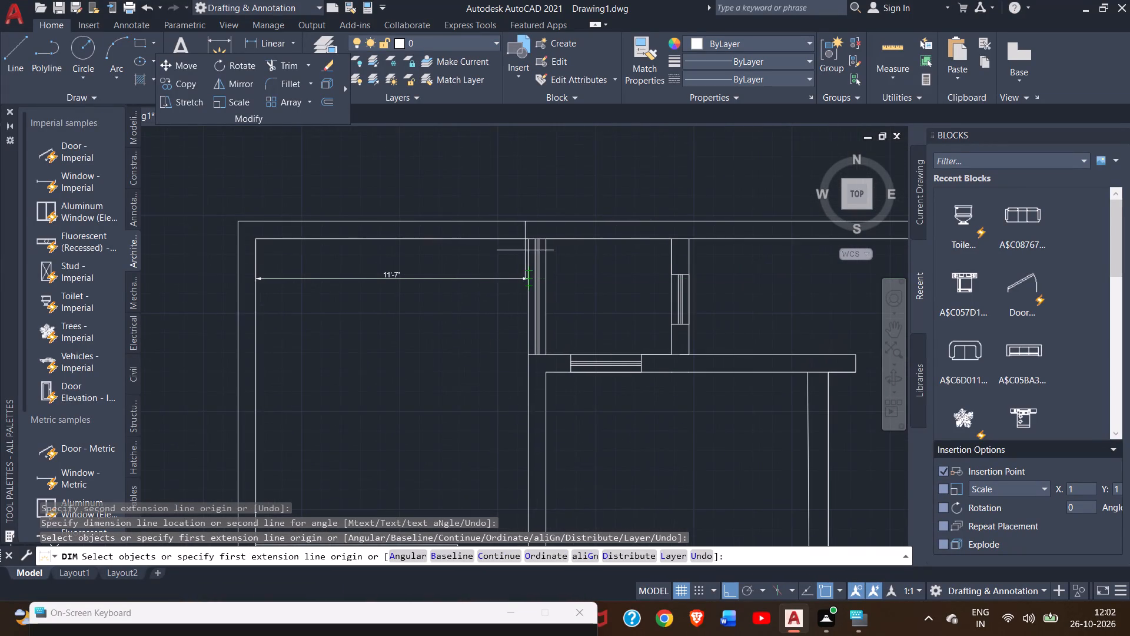
{"action": "left_click", "coordinate": [548, 241]}
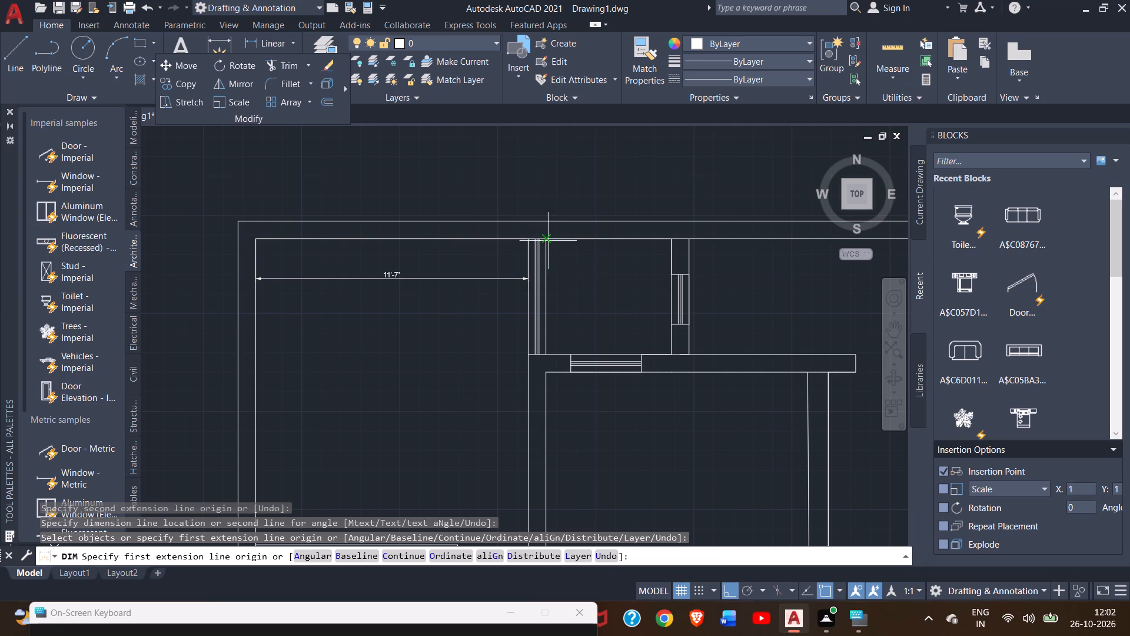
{"action": "left_click", "coordinate": [671, 240]}
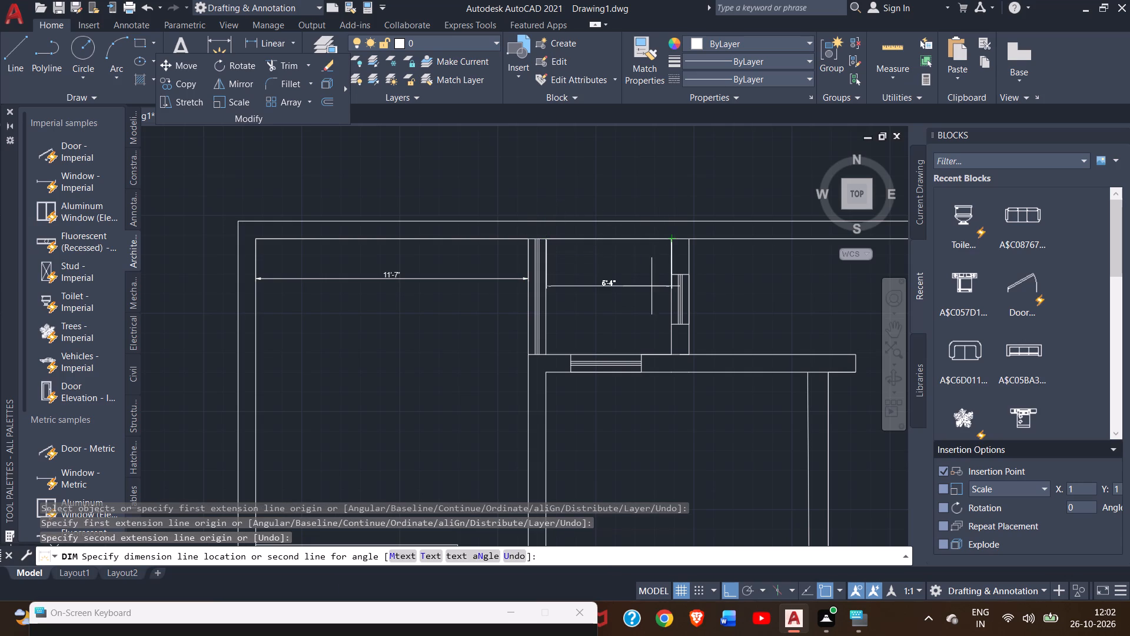
{"action": "left_click", "coordinate": [652, 279]}
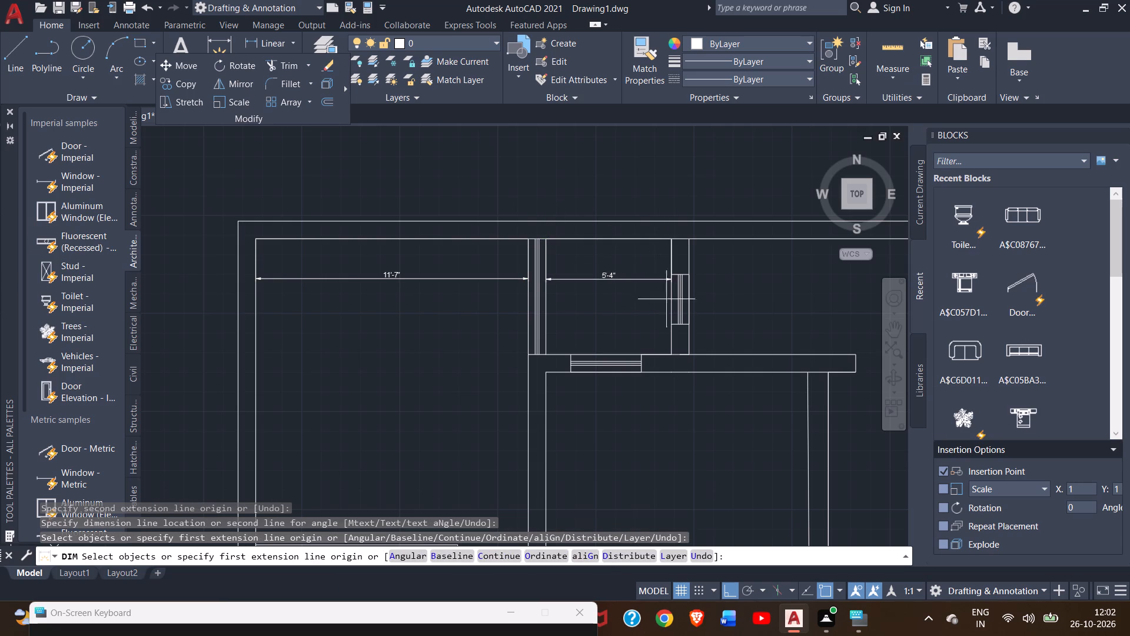
{"action": "middle_click_drag", "start_coordinate": [662, 299], "coordinate": [498, 297]}
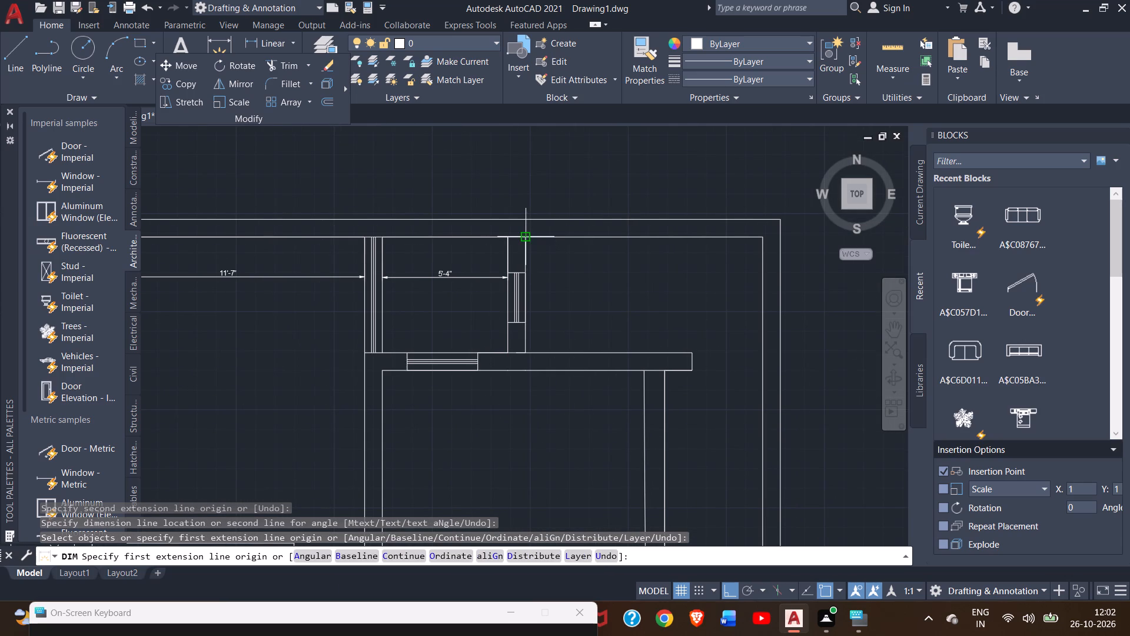
{"action": "double_click", "coordinate": [527, 240]}
{"action": "left_click", "coordinate": [760, 240]}
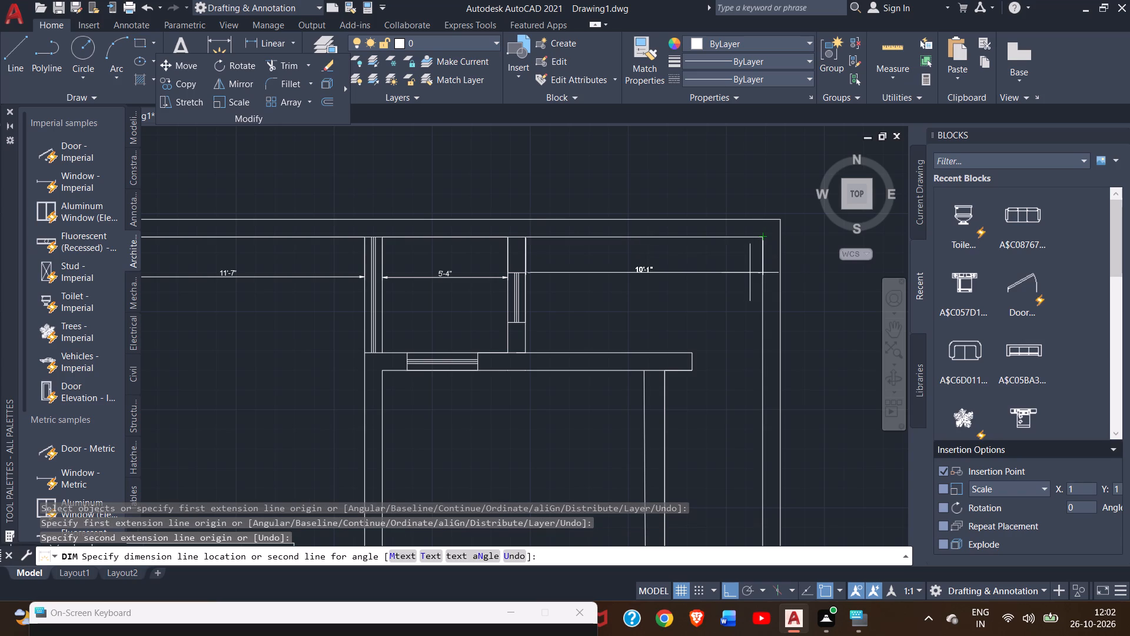
{"action": "left_click", "coordinate": [749, 279]}
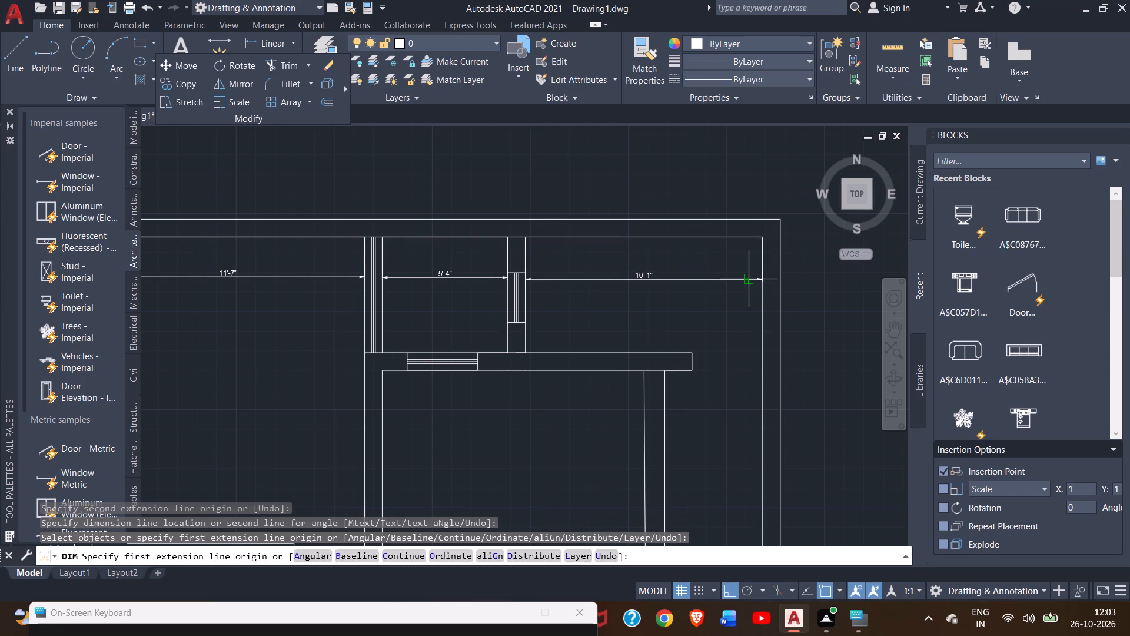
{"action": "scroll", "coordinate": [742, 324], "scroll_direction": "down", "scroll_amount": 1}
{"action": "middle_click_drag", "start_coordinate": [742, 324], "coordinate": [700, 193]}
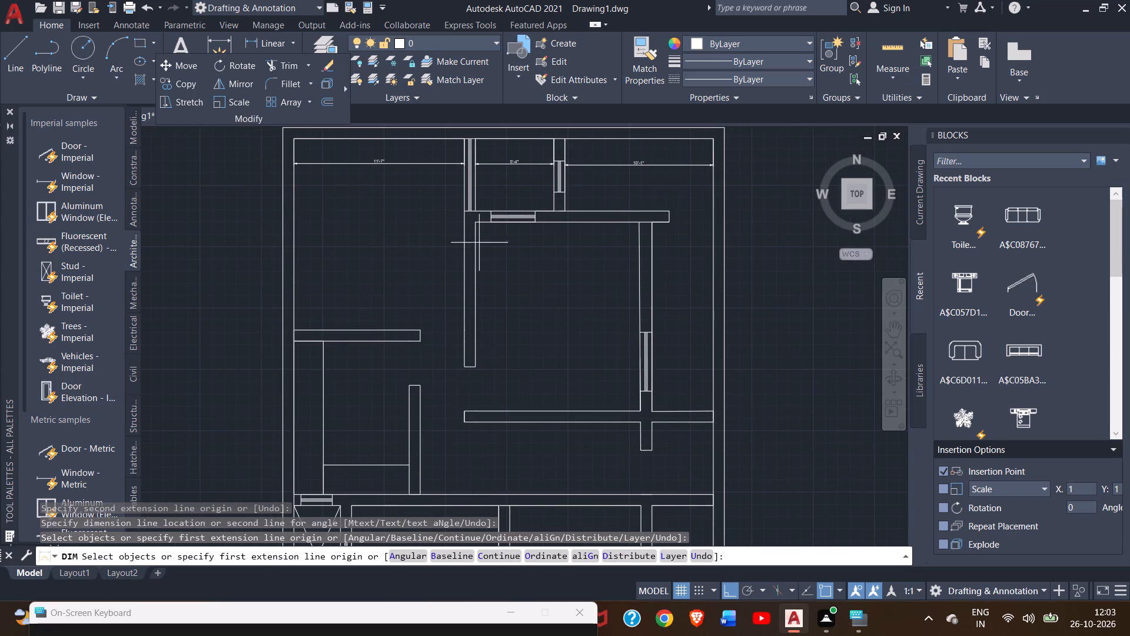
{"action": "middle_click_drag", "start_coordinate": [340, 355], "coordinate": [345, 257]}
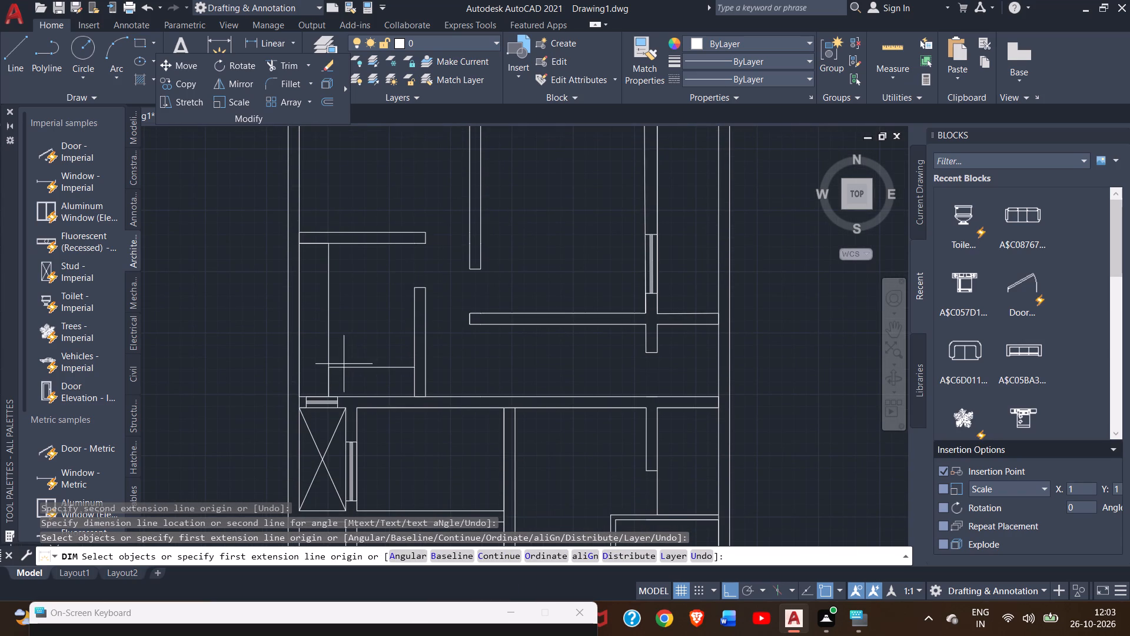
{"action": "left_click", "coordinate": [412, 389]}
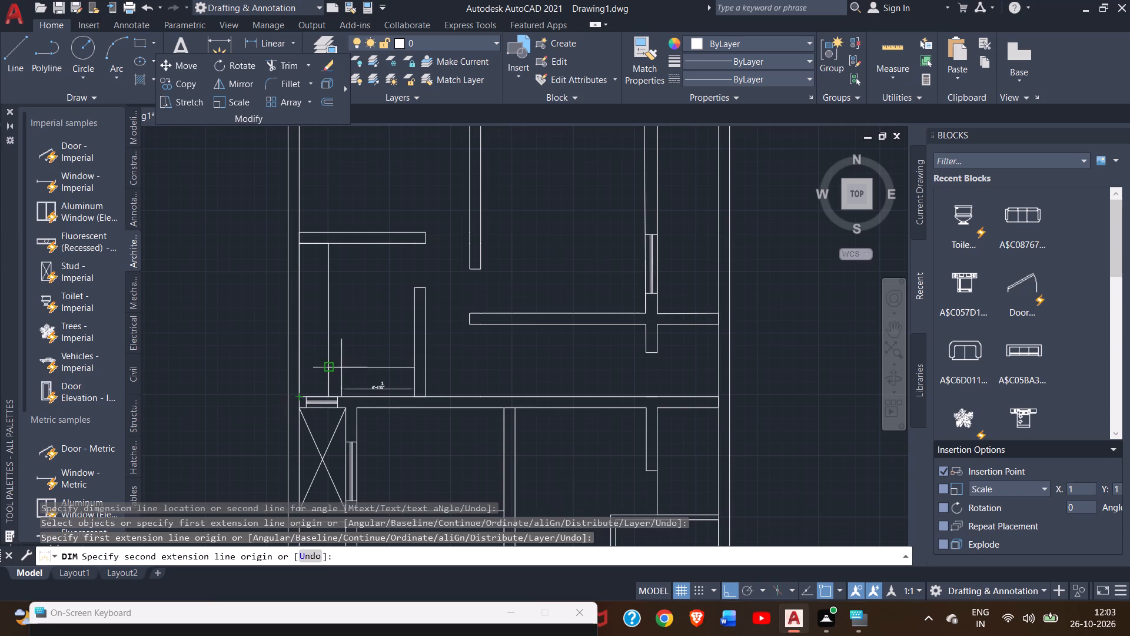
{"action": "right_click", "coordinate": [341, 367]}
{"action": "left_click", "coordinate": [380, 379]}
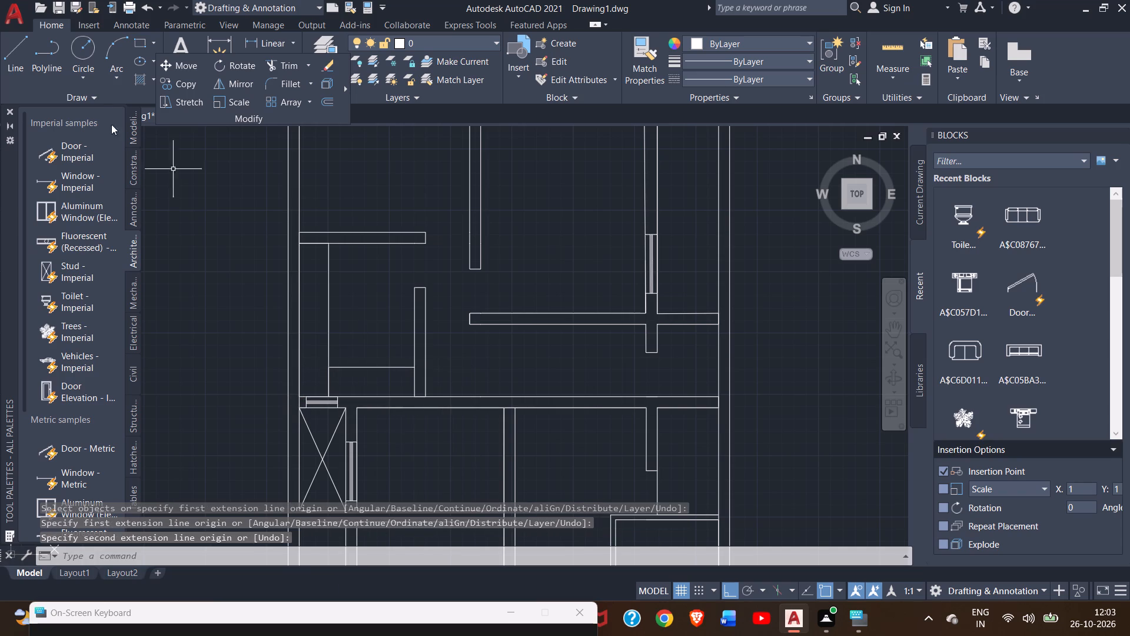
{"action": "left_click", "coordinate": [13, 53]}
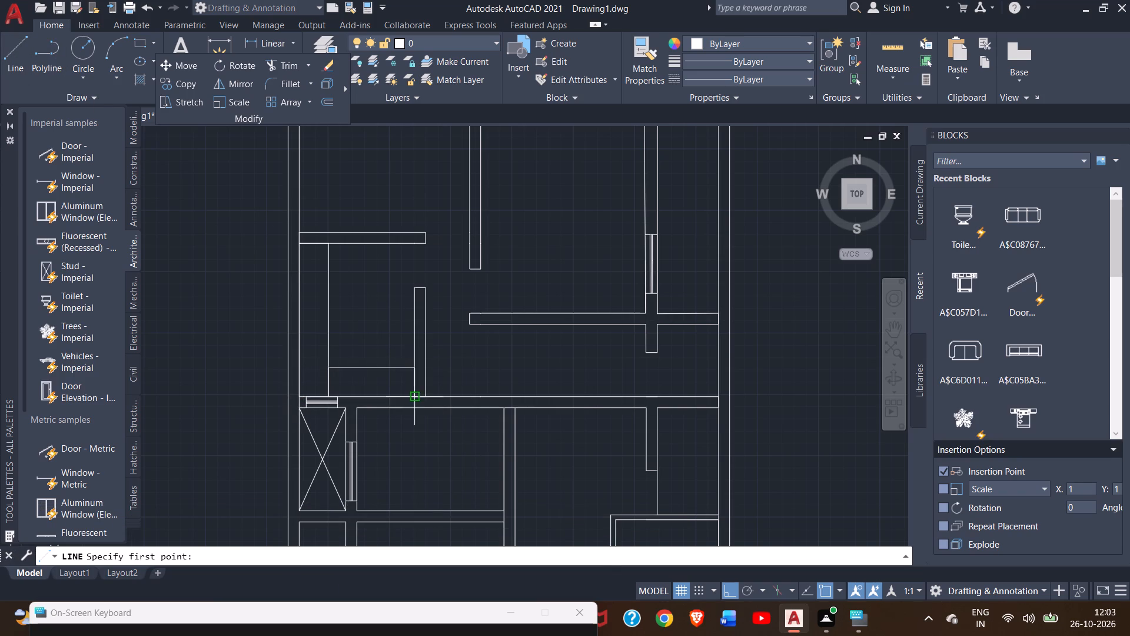
Dimension the width of the west-side counter room just inside its south wall, measured from the west wall.
{"action": "left_click", "coordinate": [224, 44]}
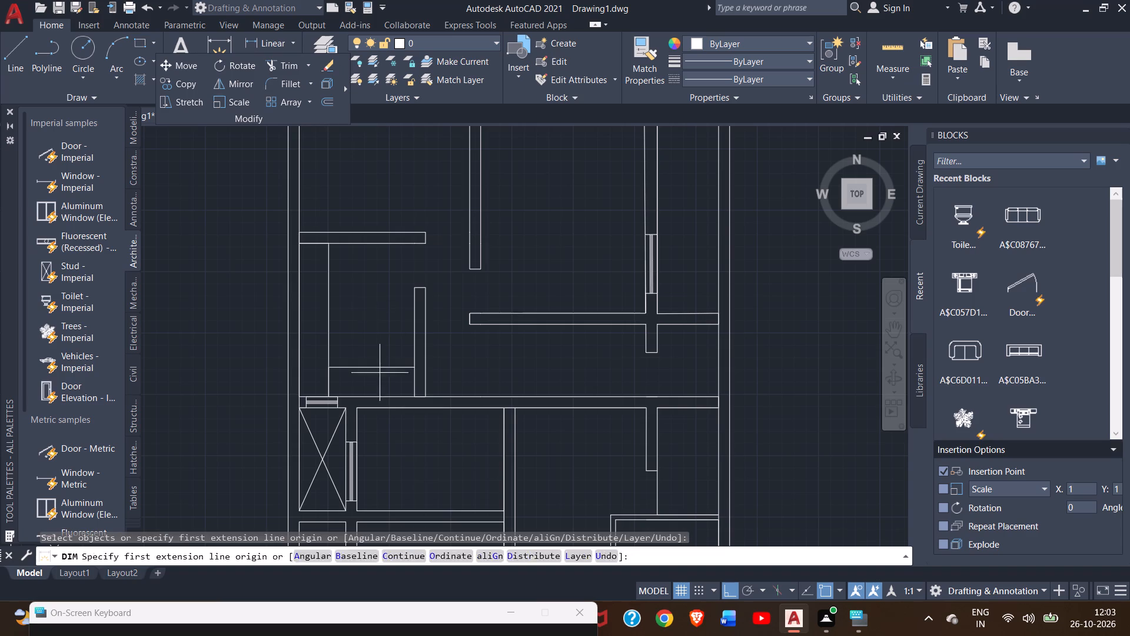
{"action": "left_click", "coordinate": [410, 392]}
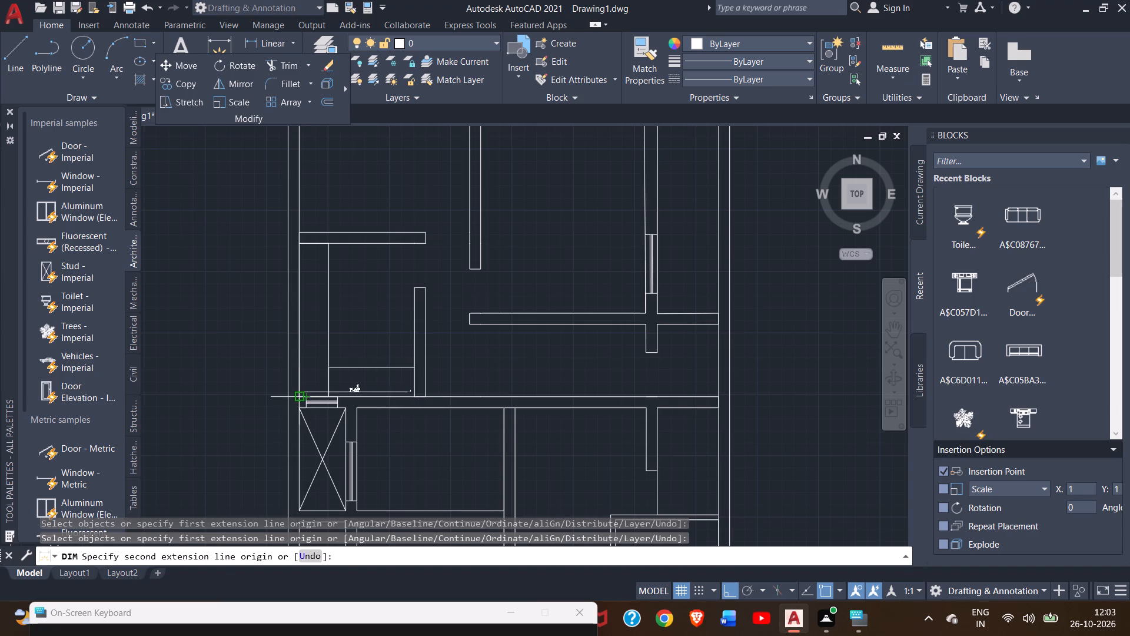
{"action": "scroll", "coordinate": [295, 397], "scroll_direction": "up", "scroll_amount": 2}
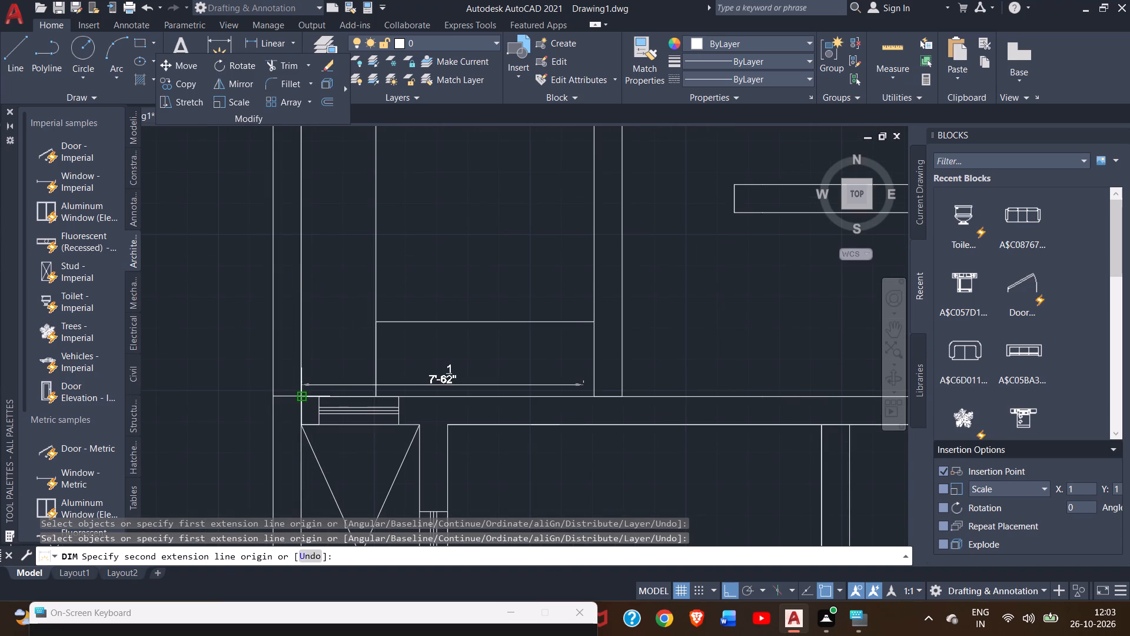
{"action": "left_click", "coordinate": [305, 395]}
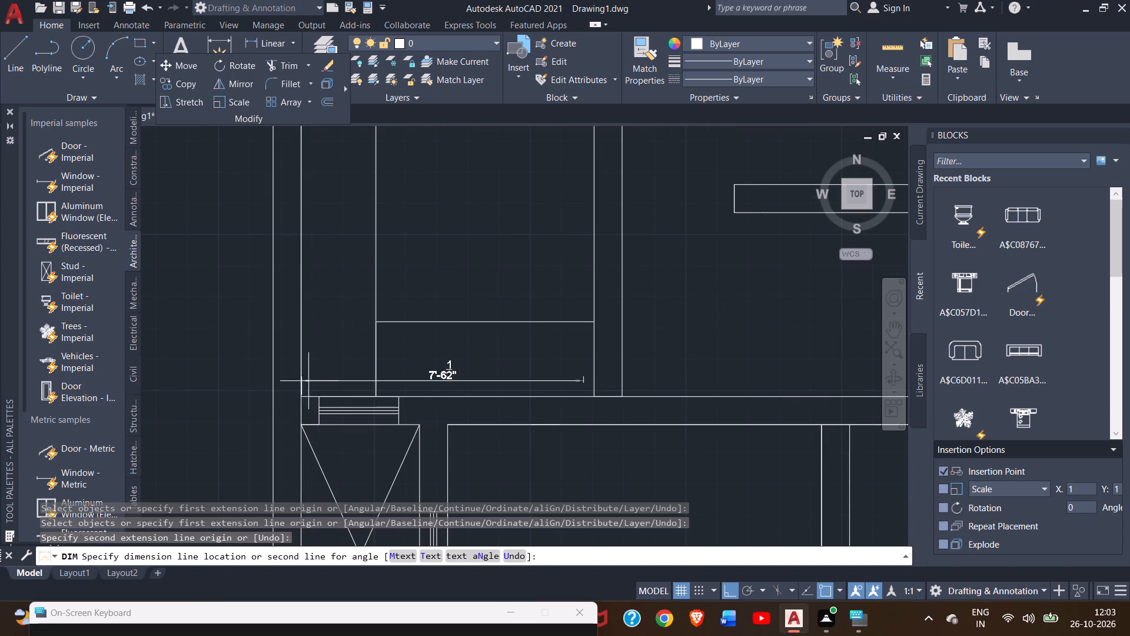
{"action": "left_click", "coordinate": [314, 348]}
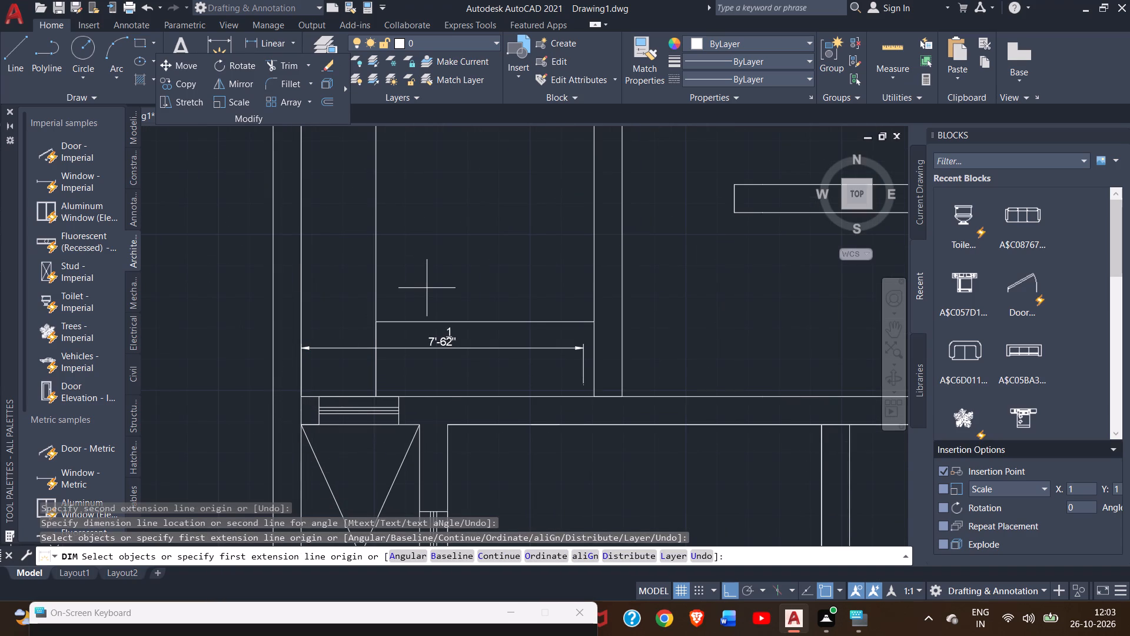
Dimension the north-south length of the counter room, placing the dimension beside the west counter line.
{"action": "scroll", "coordinate": [461, 276], "scroll_direction": "down", "scroll_amount": 2}
{"action": "middle_click_drag", "start_coordinate": [480, 253], "coordinate": [480, 303]}
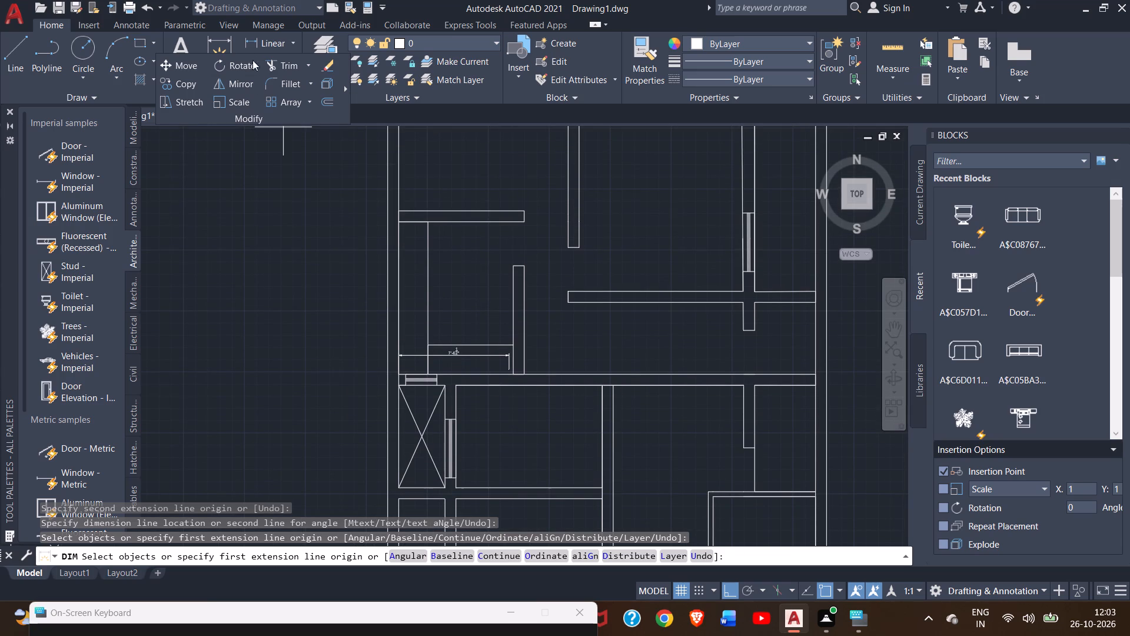
{"action": "left_click", "coordinate": [225, 45]}
{"action": "double_click", "coordinate": [399, 220]}
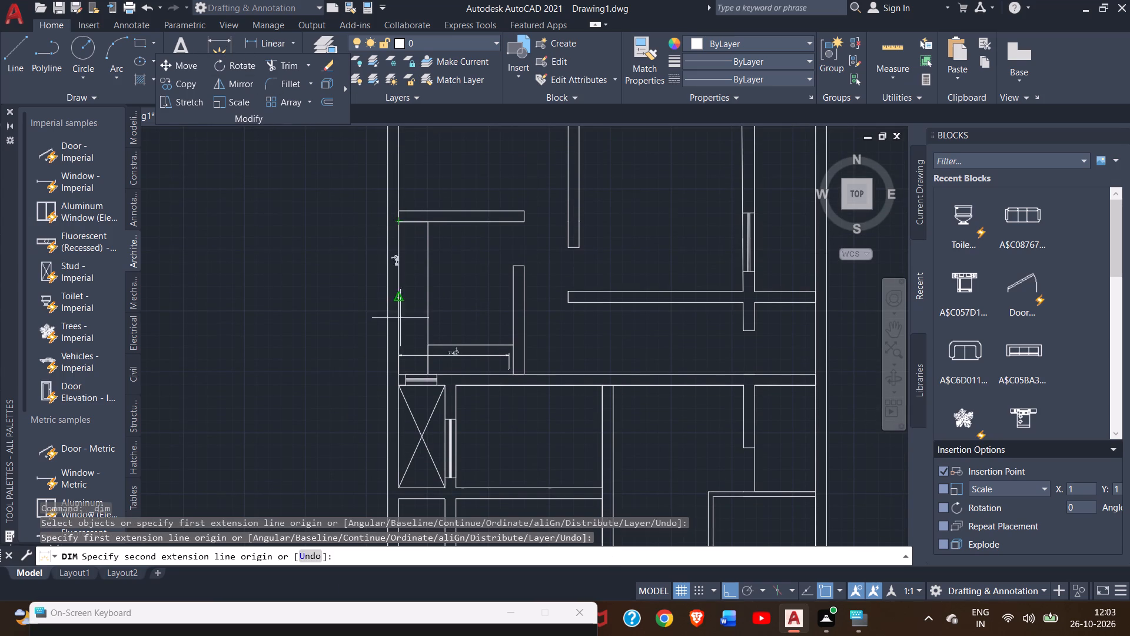
{"action": "left_click", "coordinate": [401, 370]}
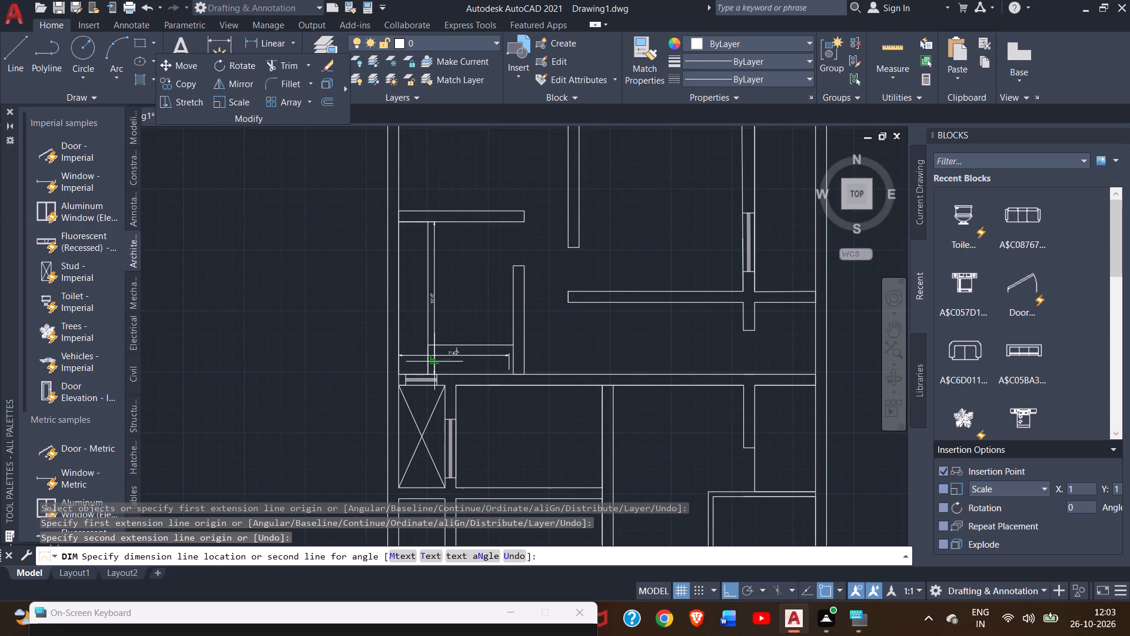
{"action": "left_click", "coordinate": [434, 362]}
Dimension the central room's interior width, placing the dimension just inside its north wall.
{"action": "middle_click_drag", "start_coordinate": [462, 299], "coordinate": [331, 297]}
{"action": "scroll", "coordinate": [331, 289], "scroll_direction": "down", "scroll_amount": 1}
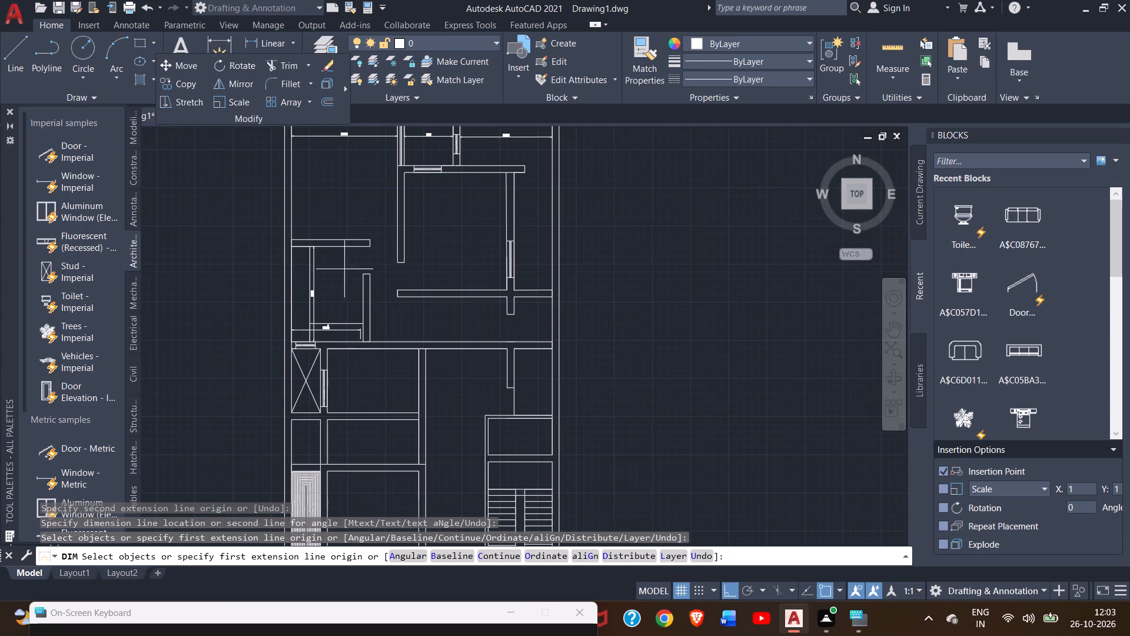
{"action": "middle_click_drag", "start_coordinate": [470, 191], "coordinate": [470, 247]}
{"action": "scroll", "coordinate": [430, 224], "scroll_direction": "up", "scroll_amount": 2}
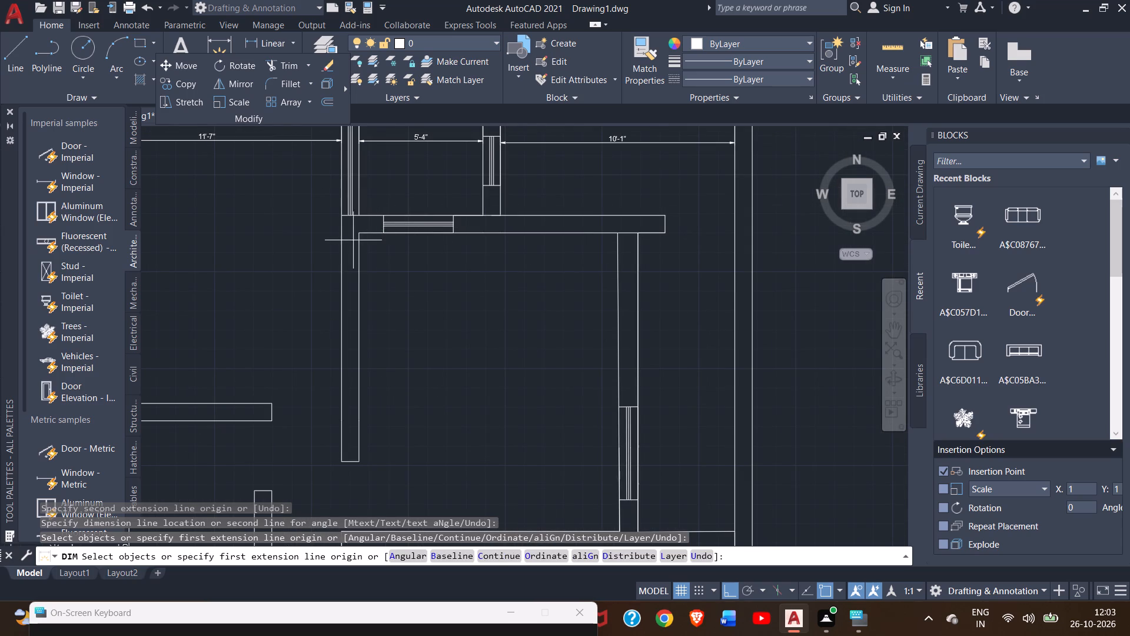
{"action": "left_click", "coordinate": [356, 231]}
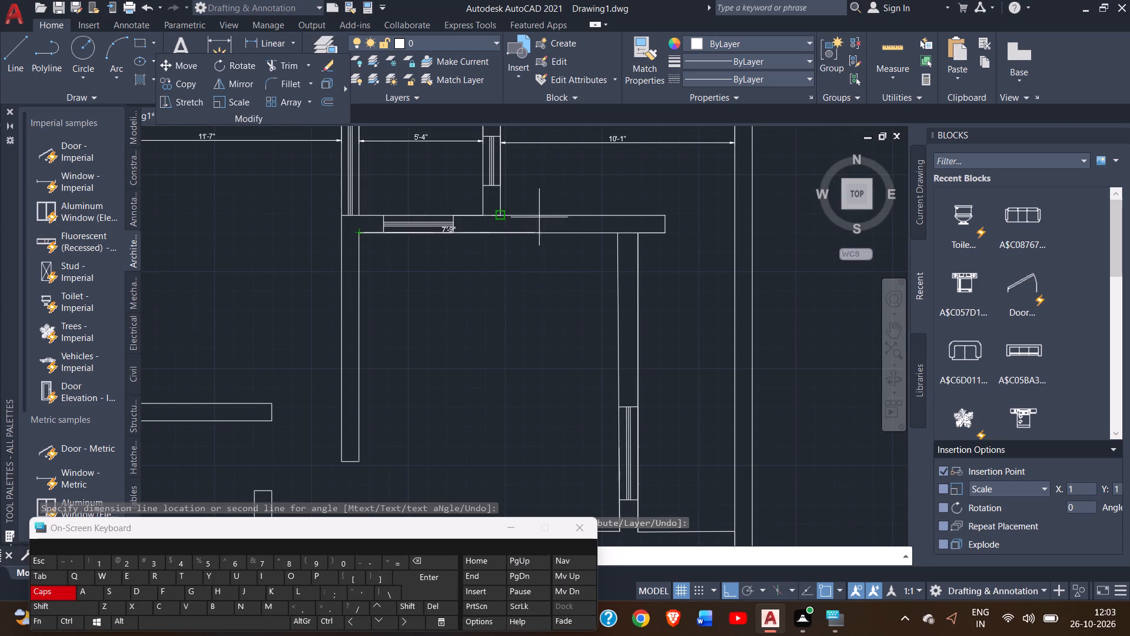
{"action": "left_click", "coordinate": [614, 234]}
{"action": "left_click", "coordinate": [611, 250]}
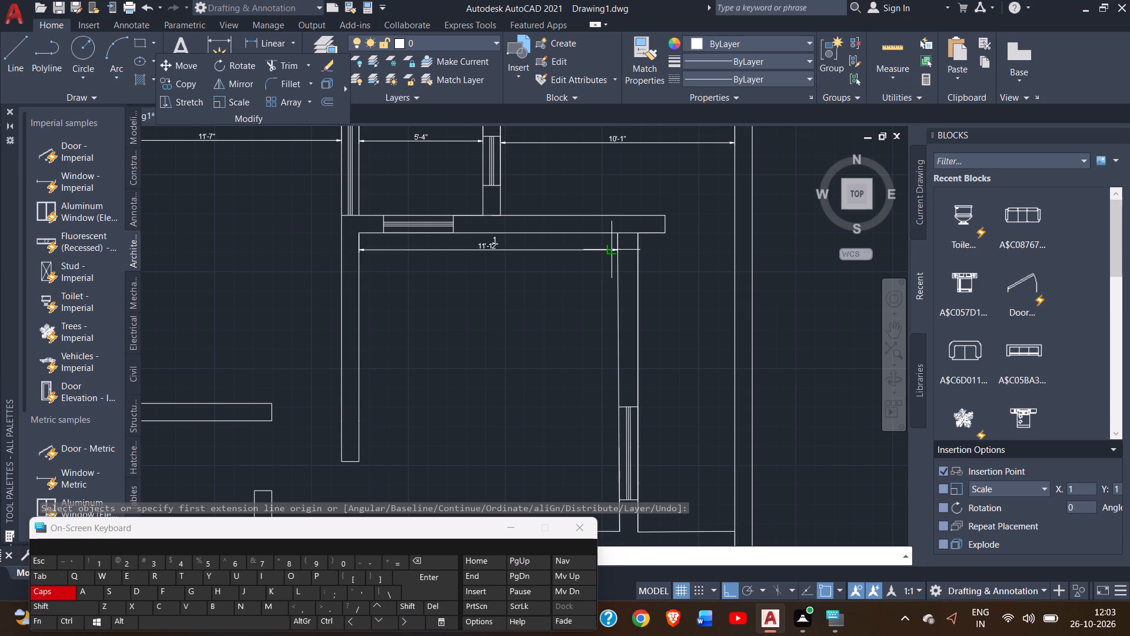
Dimension the central room's interior north-south length, placing the dimension just inside its east wall.
{"action": "middle_click_drag", "start_coordinate": [614, 292], "coordinate": [580, 227]}
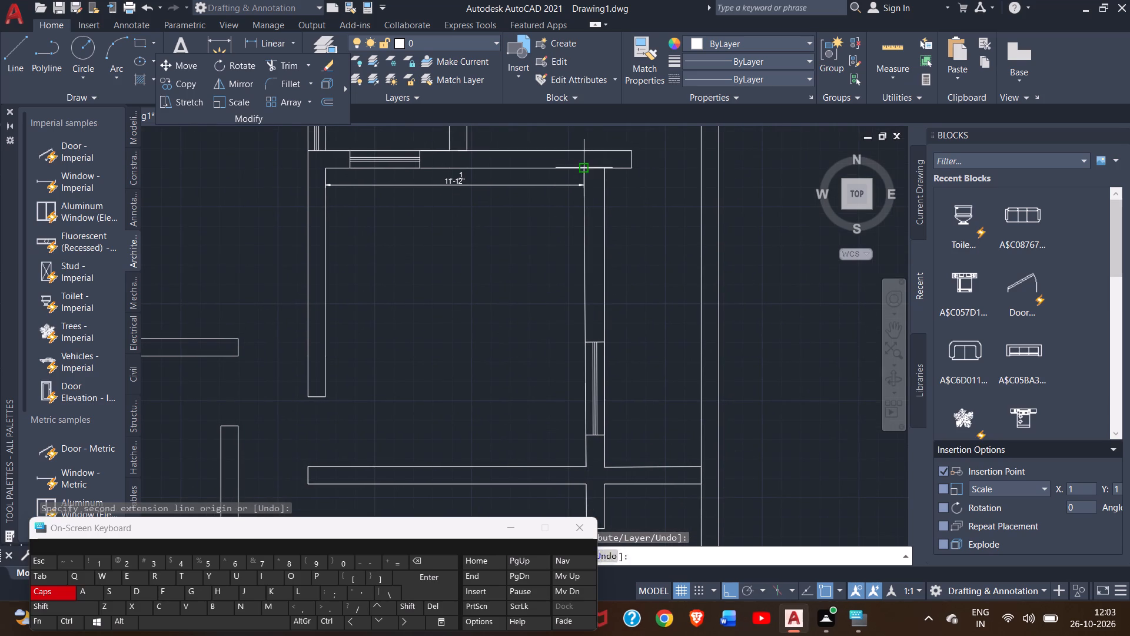
{"action": "left_click", "coordinate": [585, 170]}
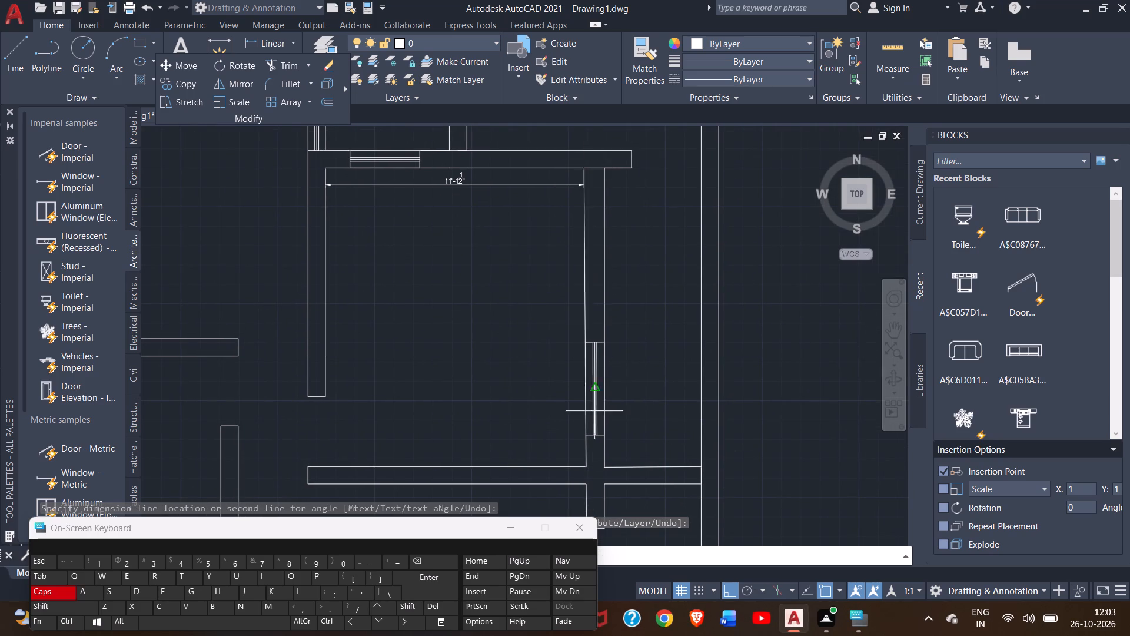
{"action": "double_click", "coordinate": [586, 465]}
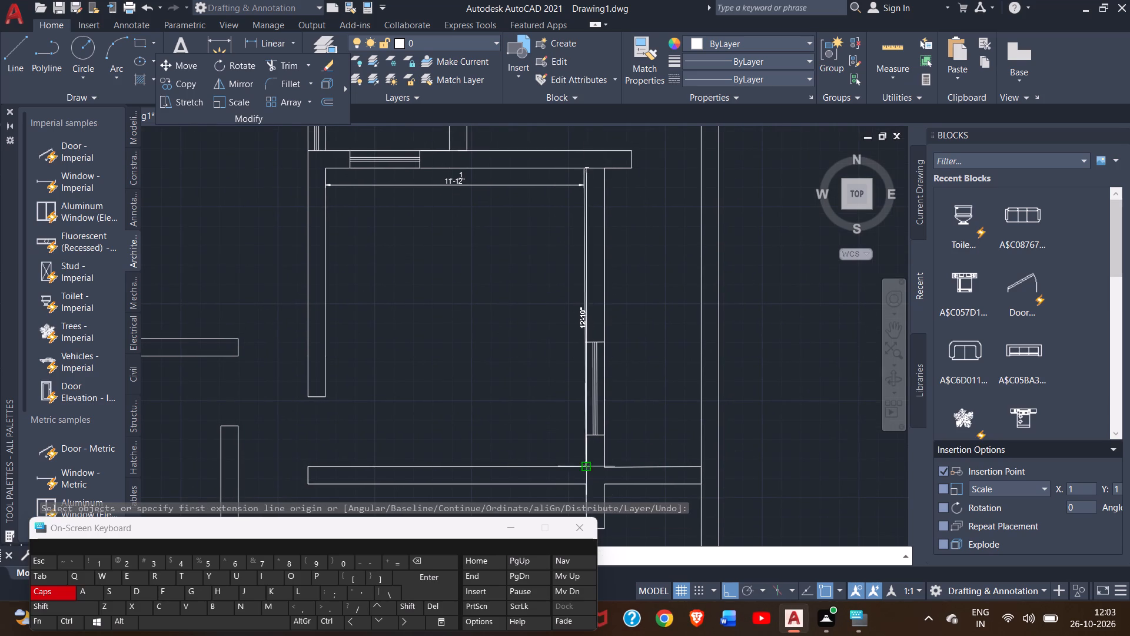
{"action": "left_click", "coordinate": [564, 459]}
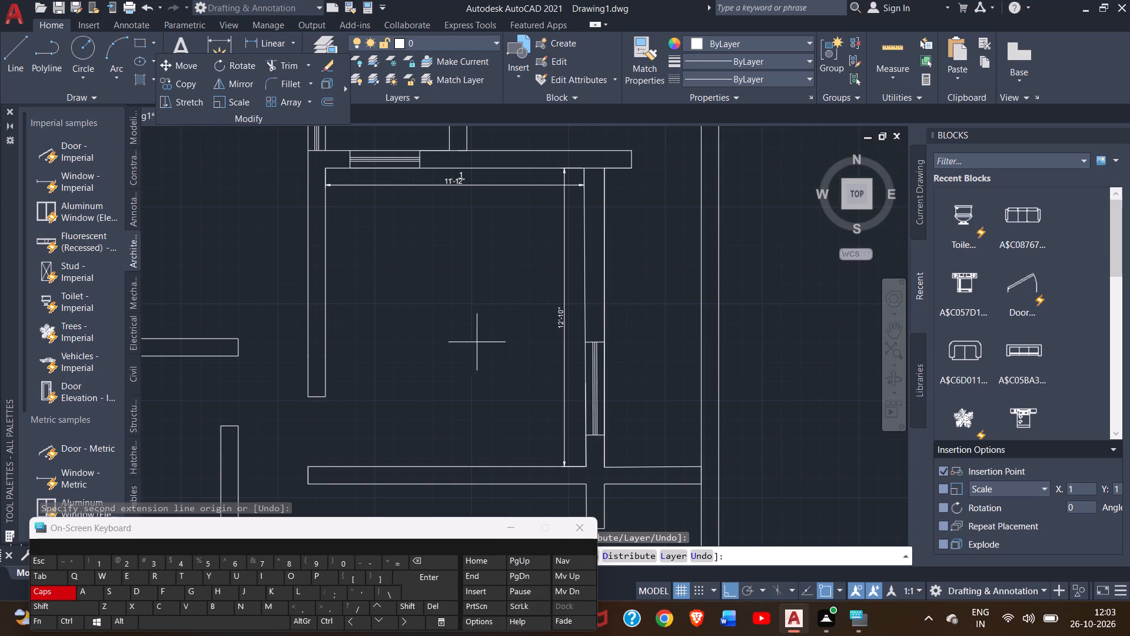
Dimension the central room's width just inside its south wall, from the east wall to the line of the west wall's inner face.
{"action": "scroll", "coordinate": [472, 342], "scroll_direction": "down", "scroll_amount": 3}
{"action": "middle_click_drag", "start_coordinate": [465, 336], "coordinate": [450, 267]}
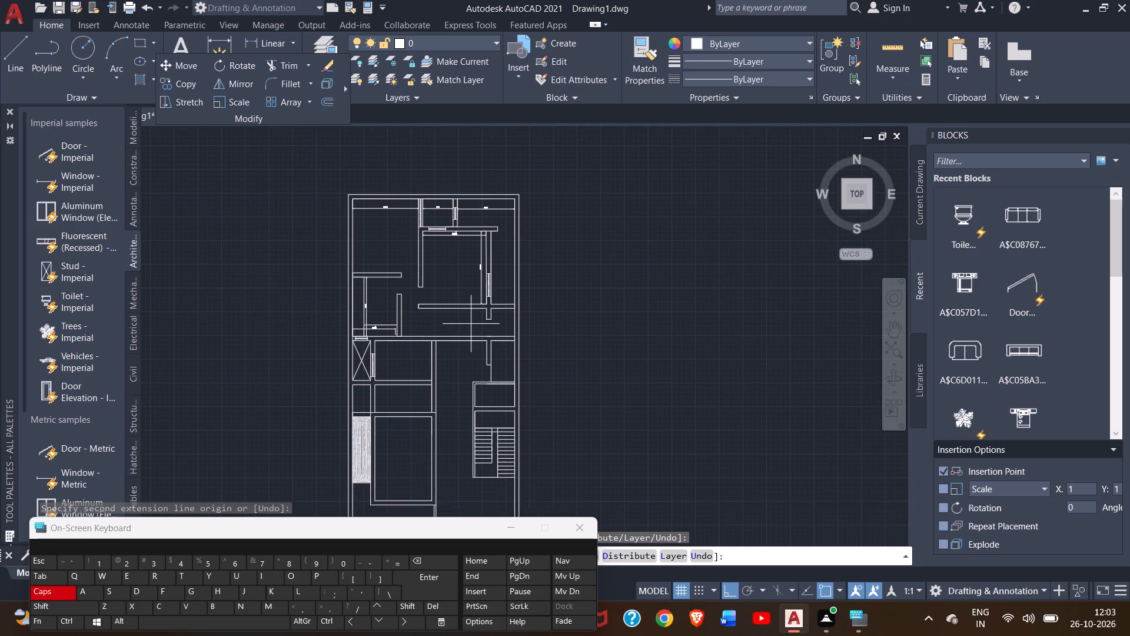
{"action": "scroll", "coordinate": [472, 324], "scroll_direction": "up", "scroll_amount": 2}
{"action": "left_click", "coordinate": [507, 272]}
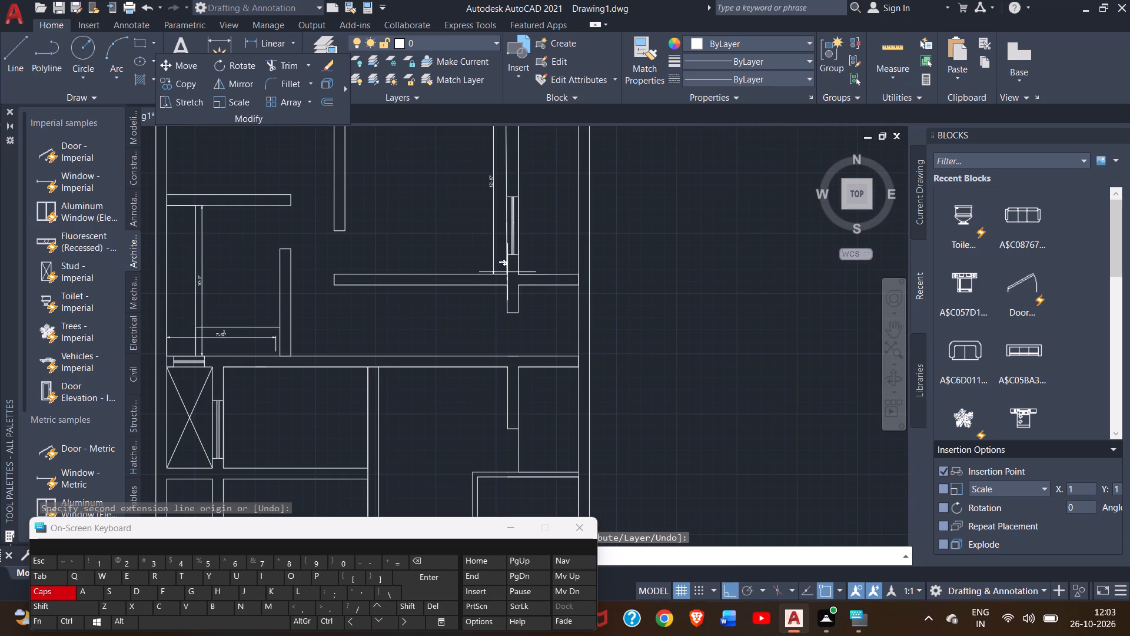
{"action": "left_click", "coordinate": [347, 270]}
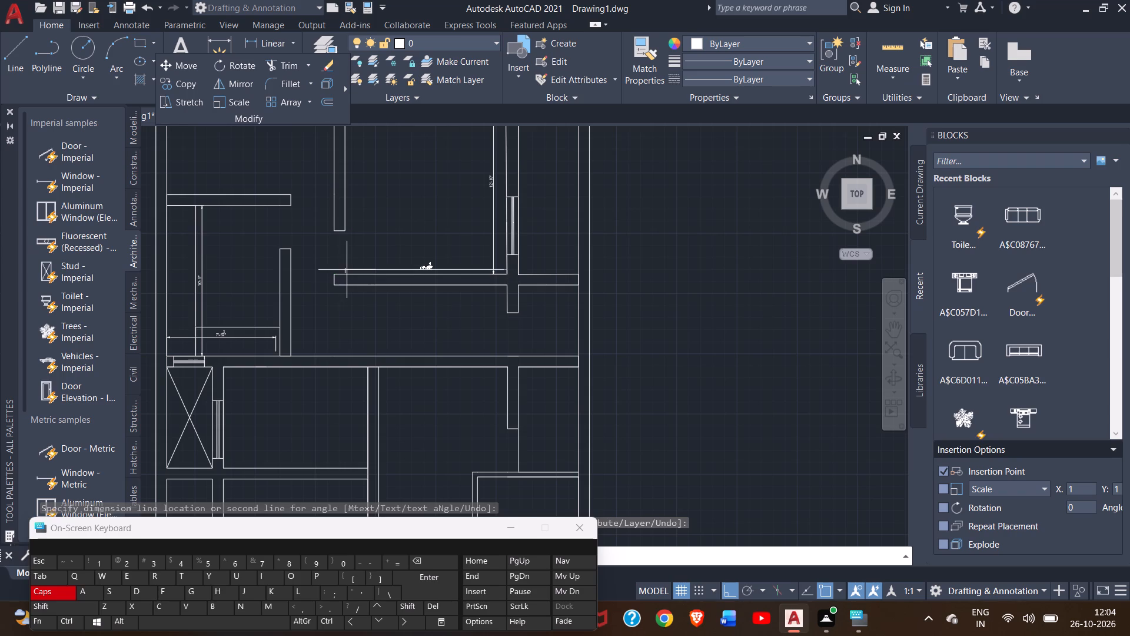
{"action": "left_click", "coordinate": [347, 257]}
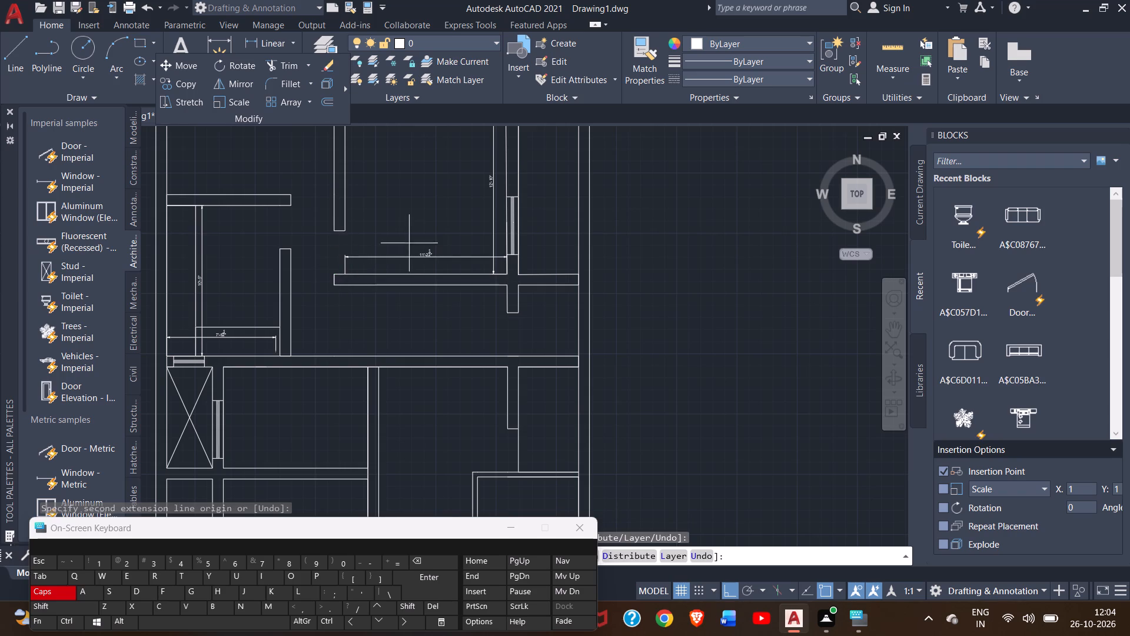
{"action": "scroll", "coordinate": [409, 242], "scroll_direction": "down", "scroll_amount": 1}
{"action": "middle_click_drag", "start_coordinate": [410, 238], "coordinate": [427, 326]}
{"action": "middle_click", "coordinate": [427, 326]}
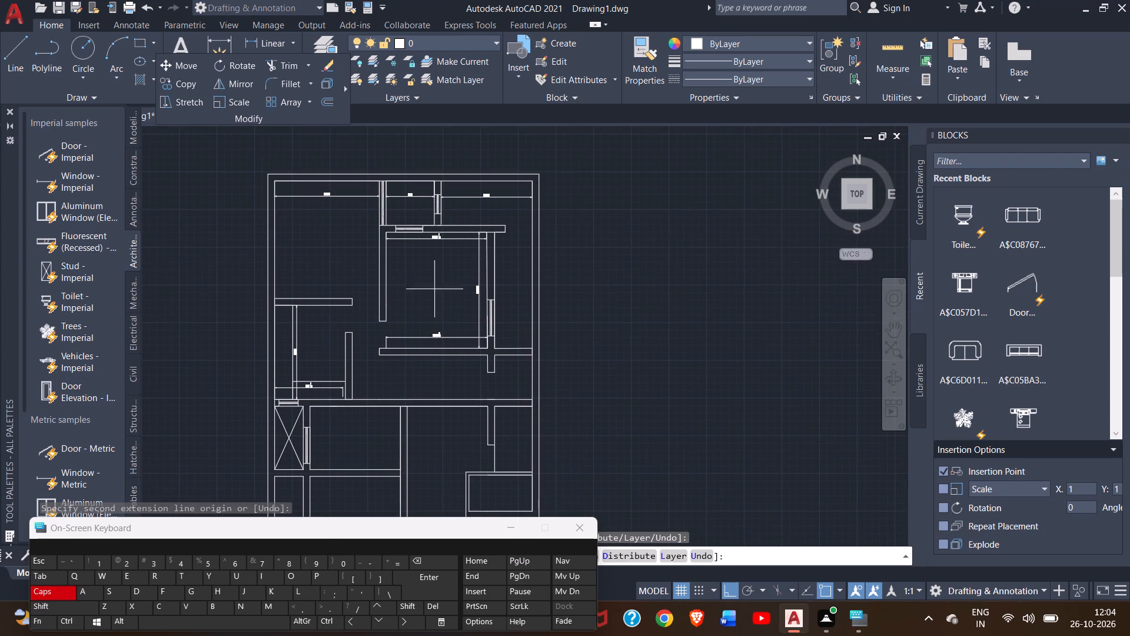
Dimension the outer face of the central room's east wall between its north and south walls, placing the dimension just east of it.
{"action": "scroll", "coordinate": [498, 240], "scroll_direction": "up", "scroll_amount": 2}
{"action": "left_click", "coordinate": [487, 224]}
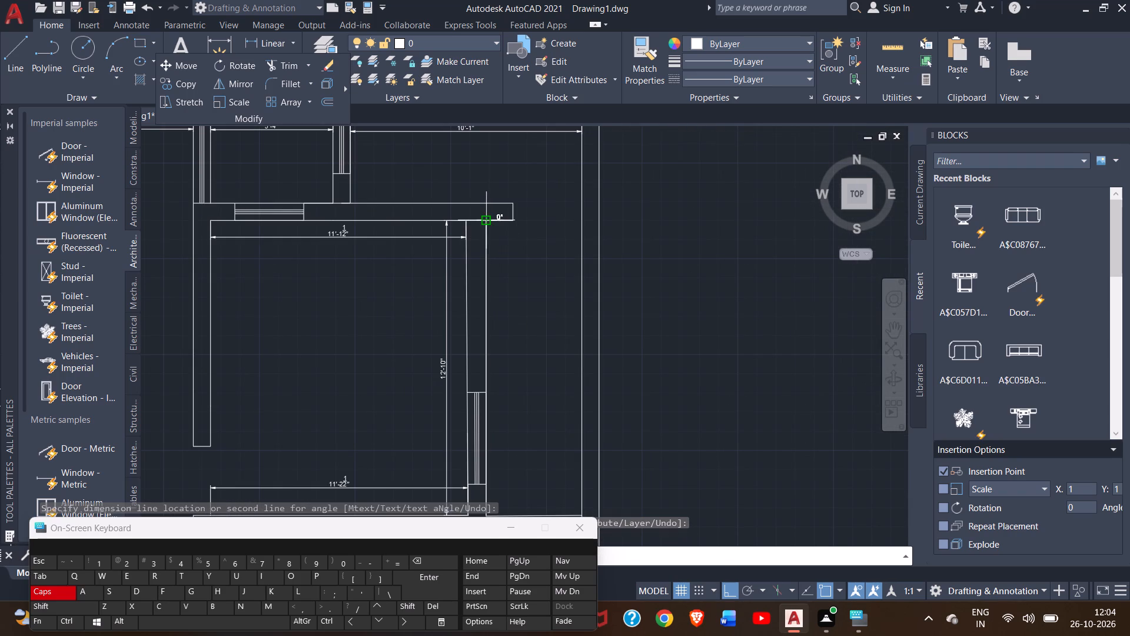
{"action": "middle_click_drag", "start_coordinate": [509, 386], "coordinate": [487, 243]}
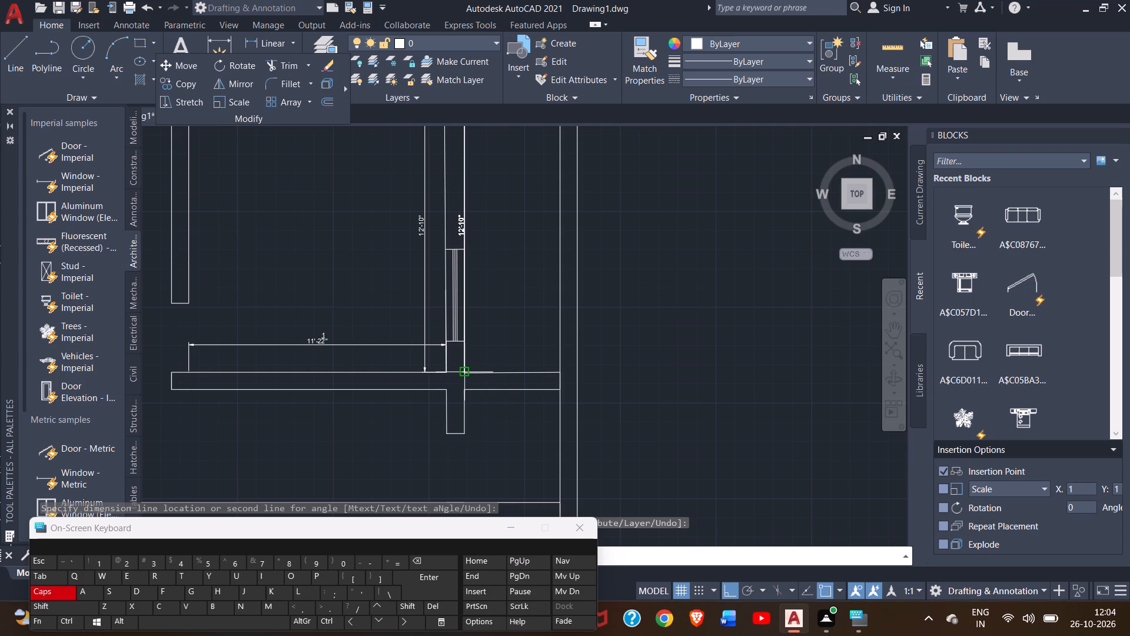
{"action": "left_click", "coordinate": [466, 372]}
{"action": "left_click", "coordinate": [489, 358]}
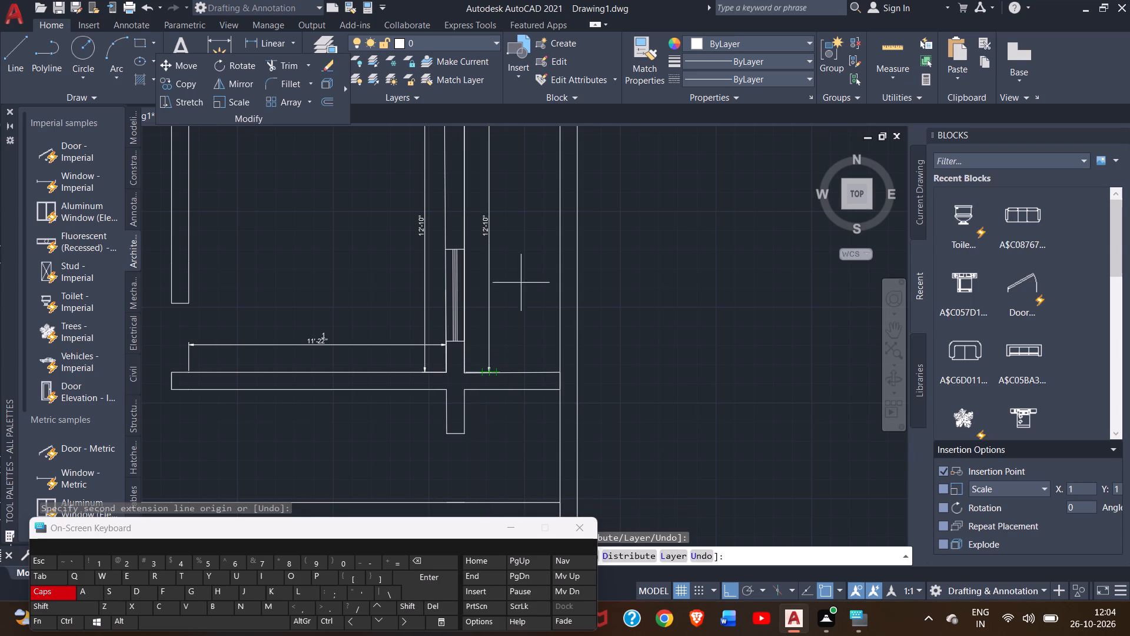
Dimension the northwest room's interior north-south length, placing the dimension just inside its west wall.
{"action": "scroll", "coordinate": [518, 266], "scroll_direction": "down", "scroll_amount": 2}
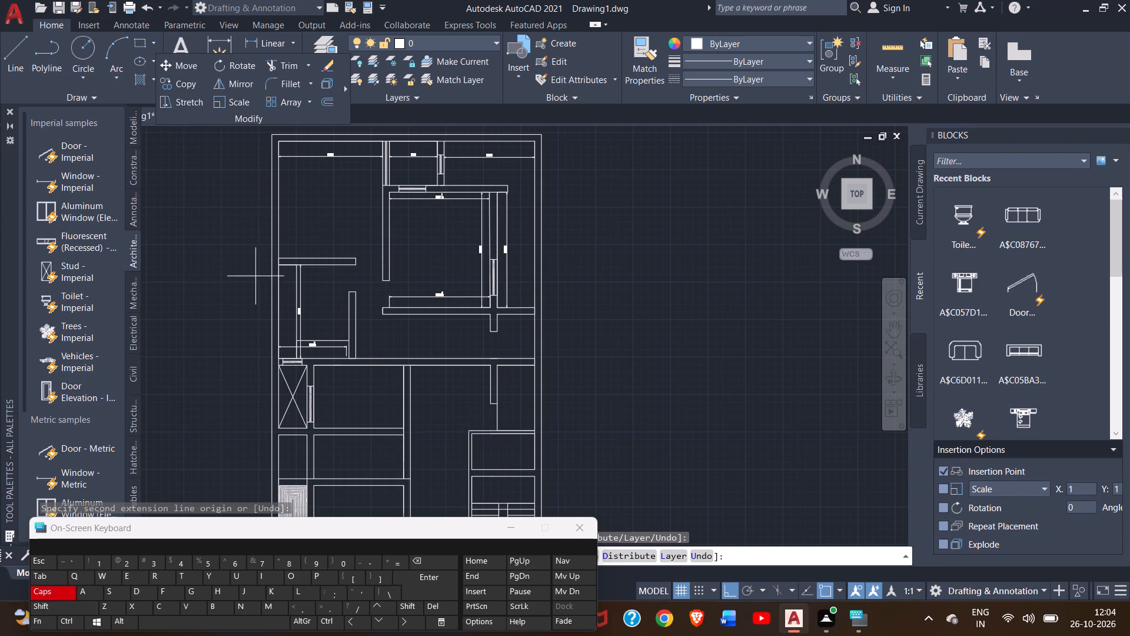
{"action": "scroll", "coordinate": [325, 266], "scroll_direction": "up", "scroll_amount": 1}
{"action": "scroll", "coordinate": [325, 266], "scroll_direction": "down", "scroll_amount": 1}
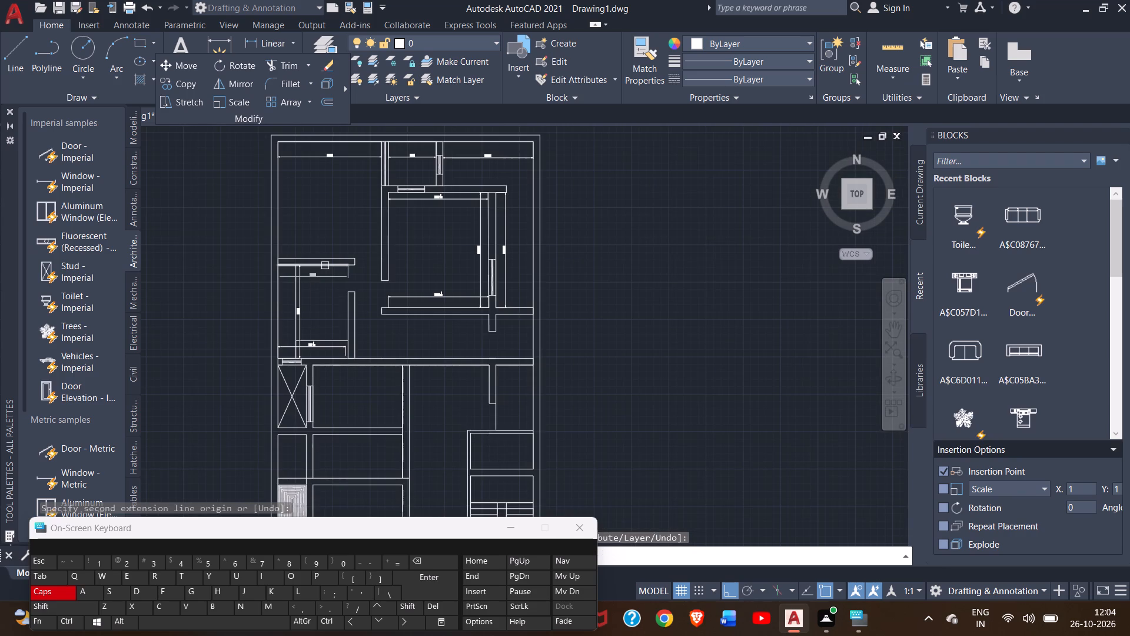
{"action": "left_click", "coordinate": [278, 141]}
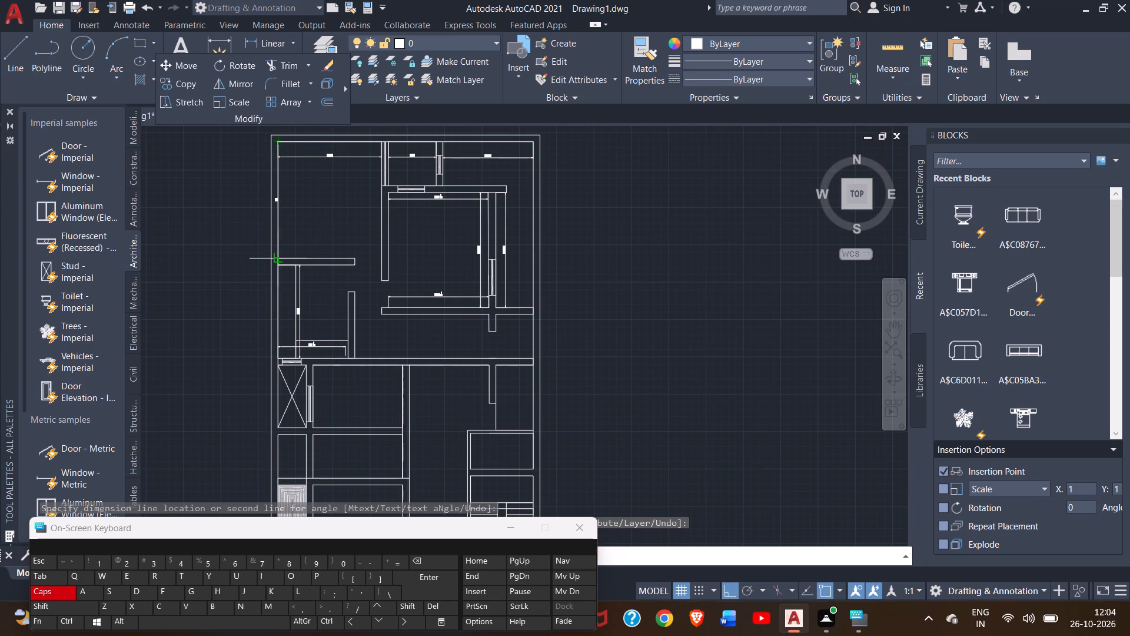
{"action": "double_click", "coordinate": [282, 254]}
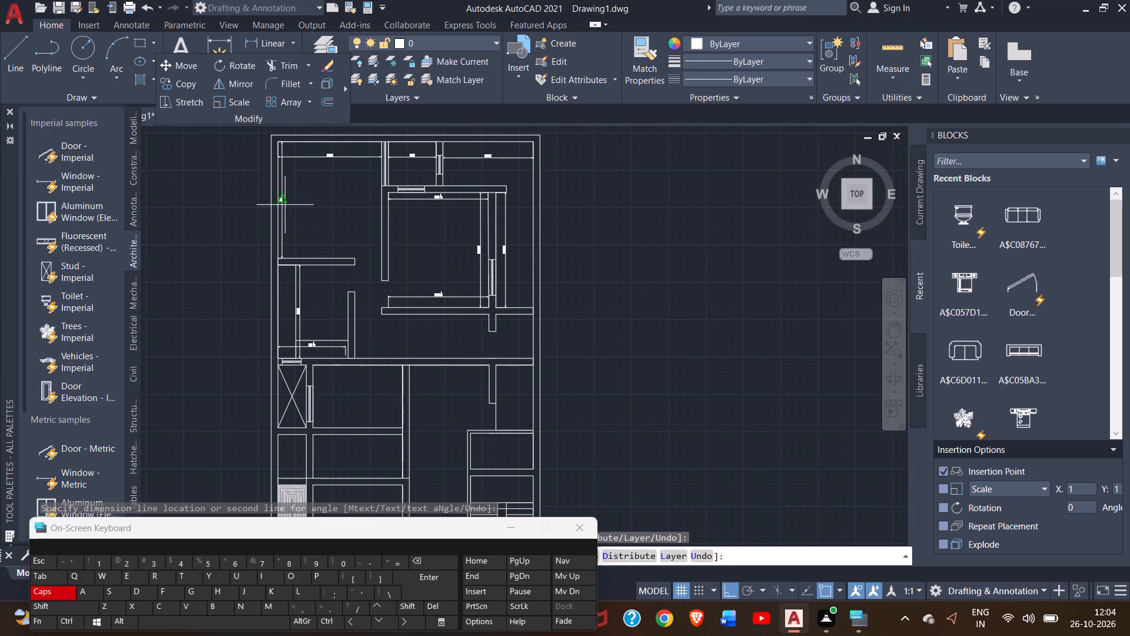
Dimension the interior width of the room east of the crossed shaft, placing the dimension just inside its north wall.
{"action": "scroll", "coordinate": [281, 190], "scroll_direction": "up", "scroll_amount": 3}
{"action": "scroll", "coordinate": [318, 250], "scroll_direction": "down", "scroll_amount": 3}
{"action": "scroll", "coordinate": [511, 336], "scroll_direction": "down", "scroll_amount": 1}
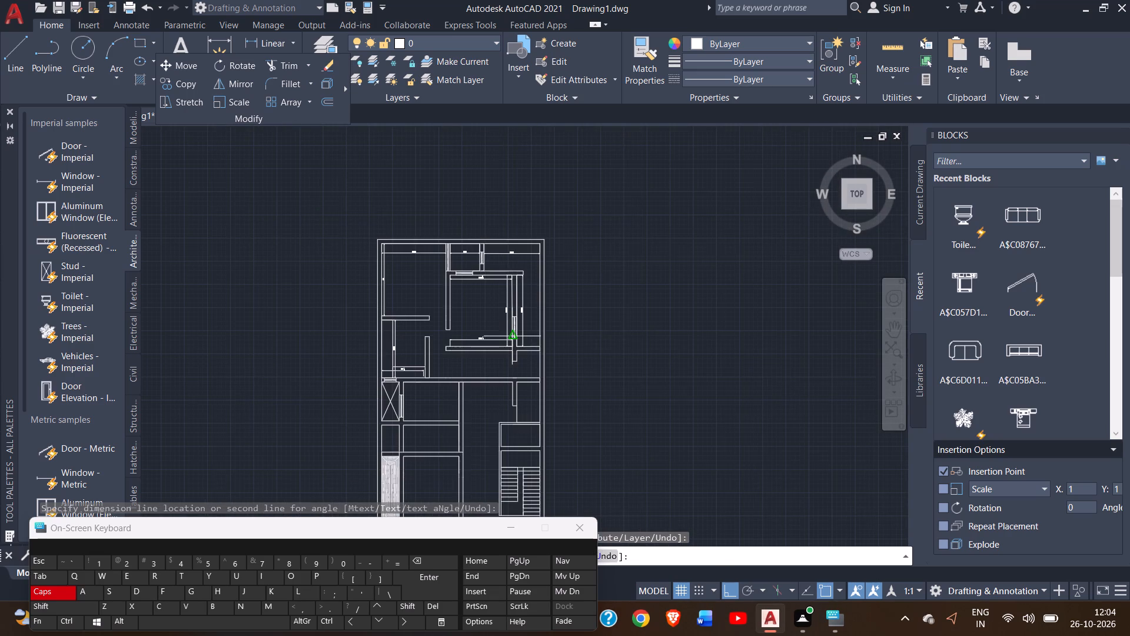
{"action": "middle_click_drag", "start_coordinate": [623, 337], "coordinate": [597, 233]}
{"action": "scroll", "coordinate": [338, 286], "scroll_direction": "up", "scroll_amount": 2}
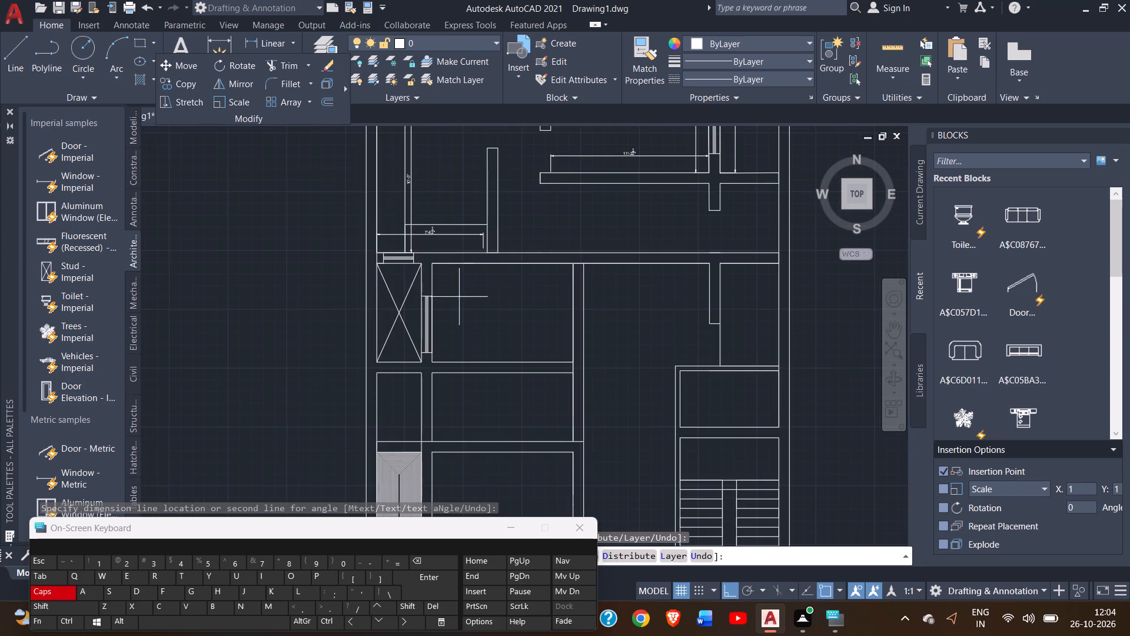
{"action": "scroll", "coordinate": [447, 280], "scroll_direction": "up", "scroll_amount": 1}
{"action": "left_click", "coordinate": [425, 251]}
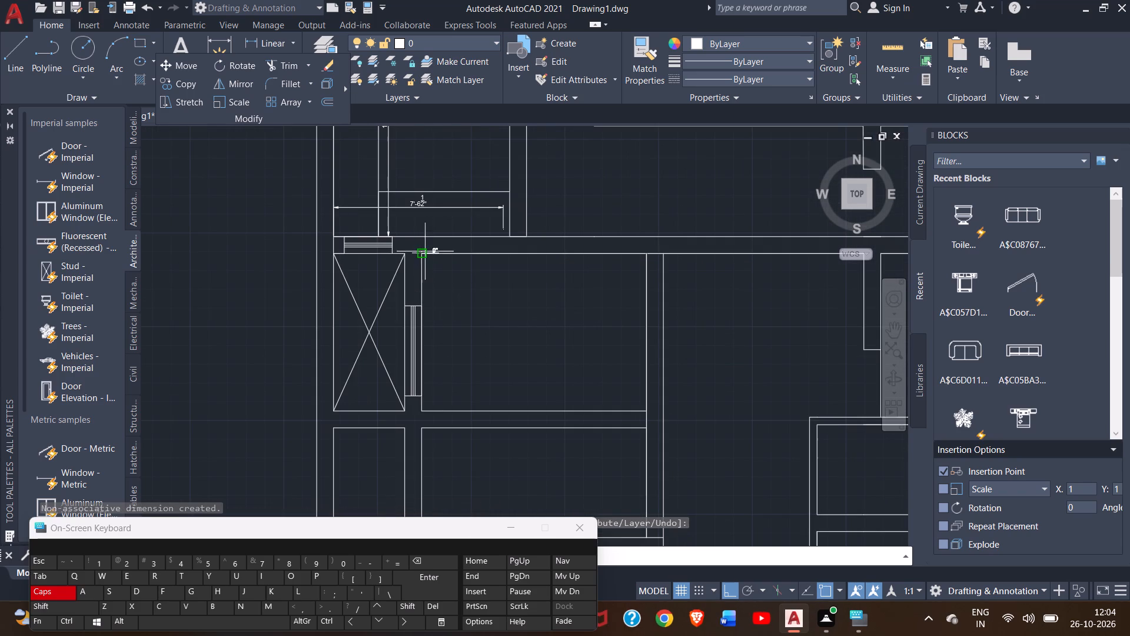
{"action": "left_click", "coordinate": [646, 255]}
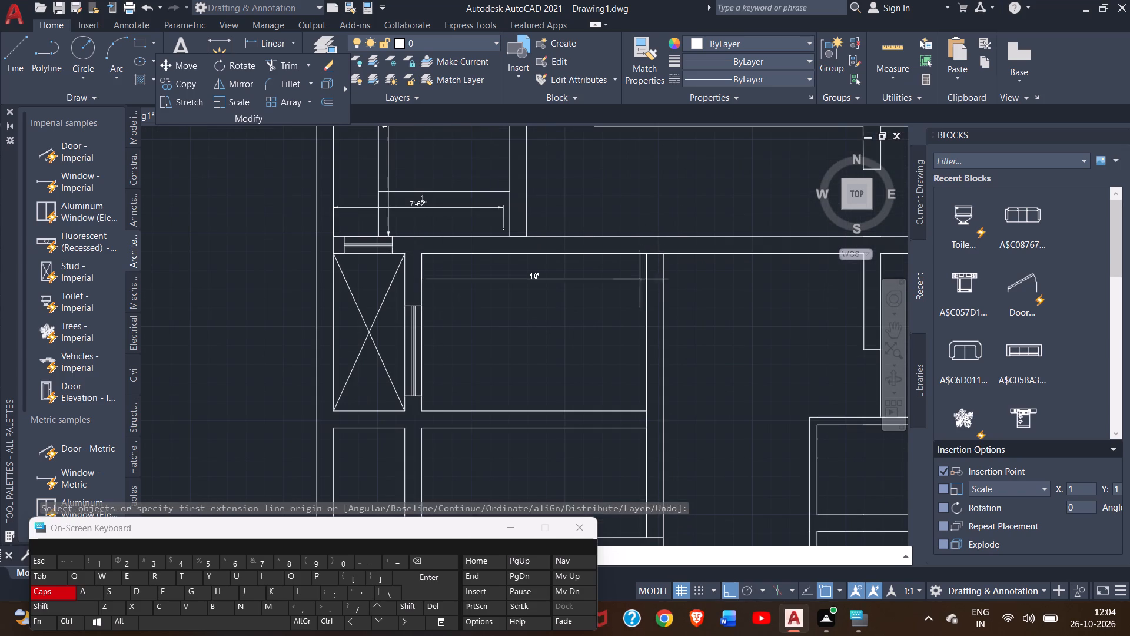
{"action": "left_click", "coordinate": [638, 286]}
Dimension the interior north-south length of the room east of the crossed shaft, placing the dimension just inside its east wall.
{"action": "left_click", "coordinate": [646, 257]}
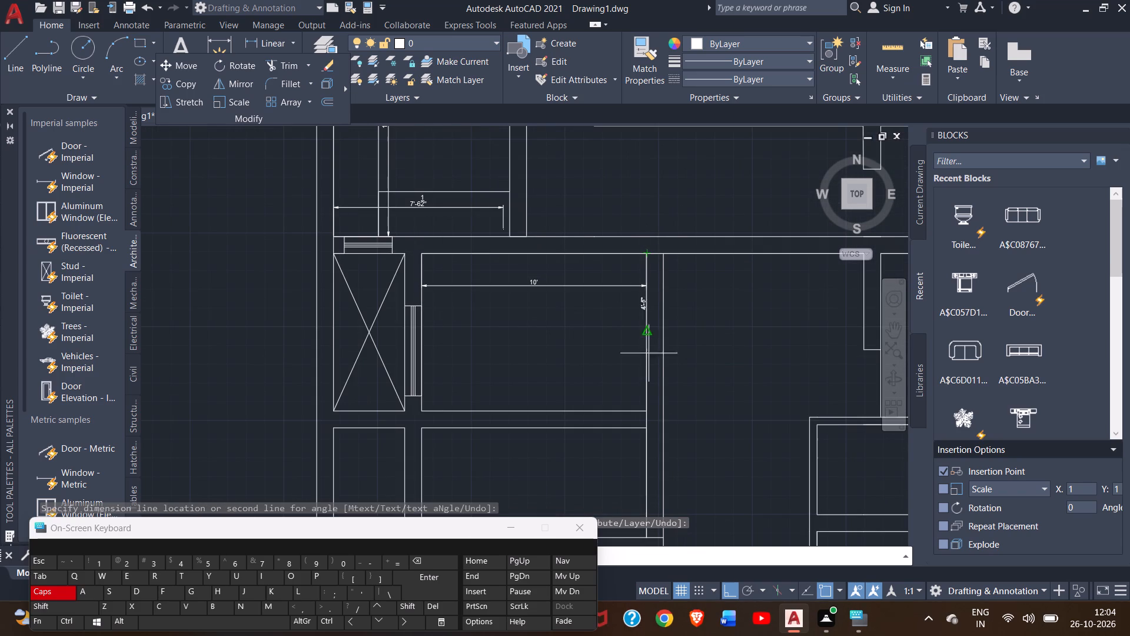
{"action": "left_click", "coordinate": [646, 412]}
{"action": "left_click", "coordinate": [612, 402]}
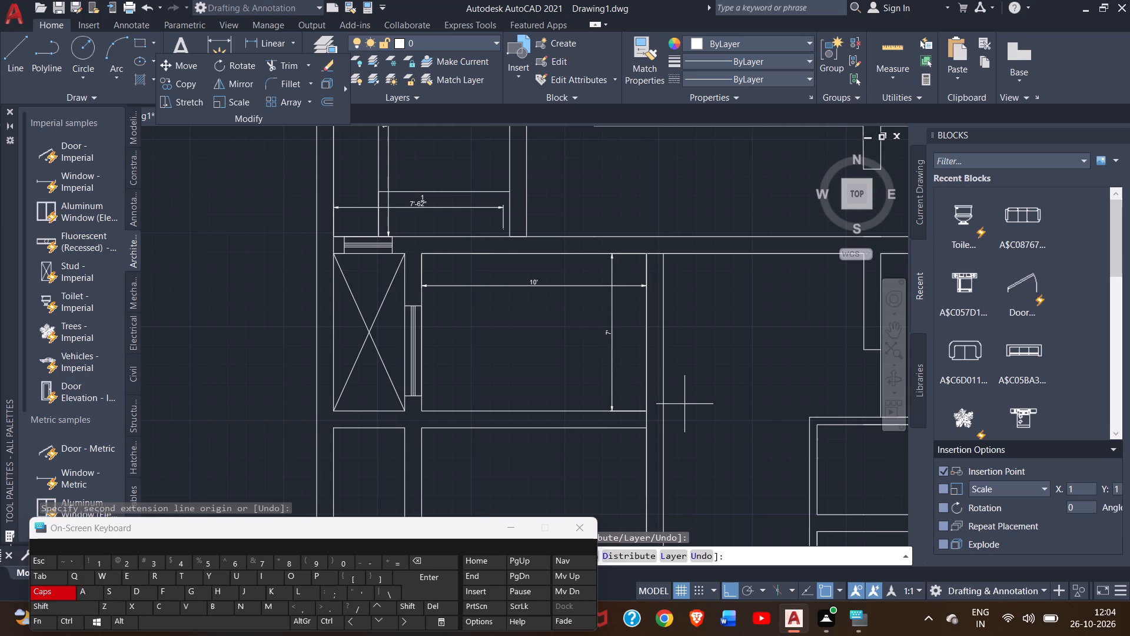
Dimension the crossed shaft's interior width, placing the dimension just inside its north edge.
{"action": "left_click", "coordinate": [334, 255]}
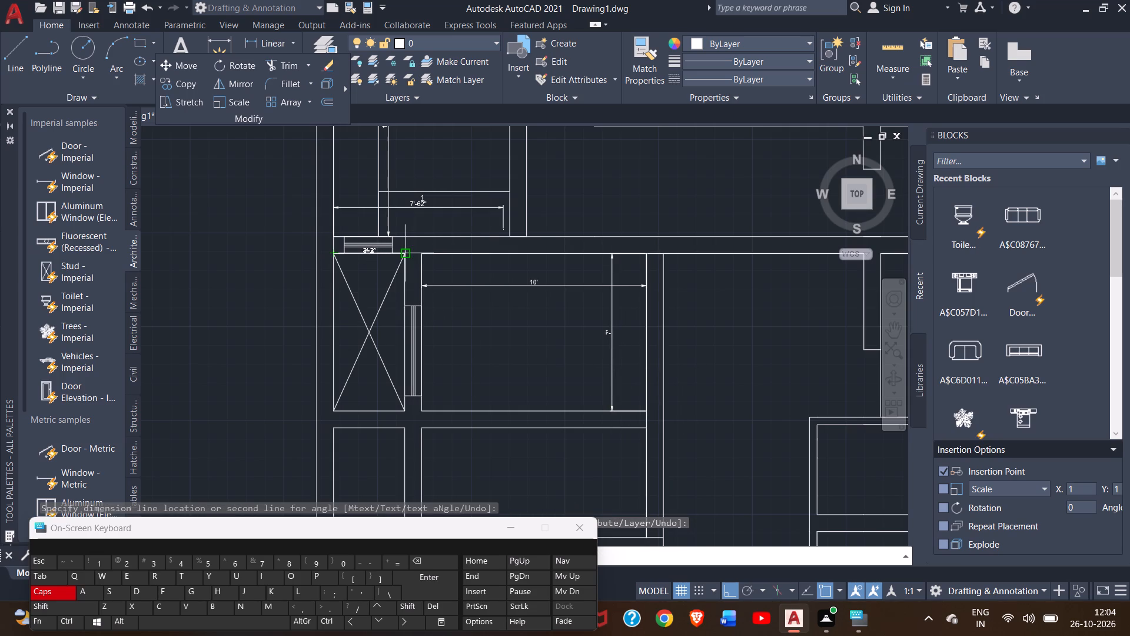
{"action": "scroll", "coordinate": [403, 255], "scroll_direction": "up", "scroll_amount": 2}
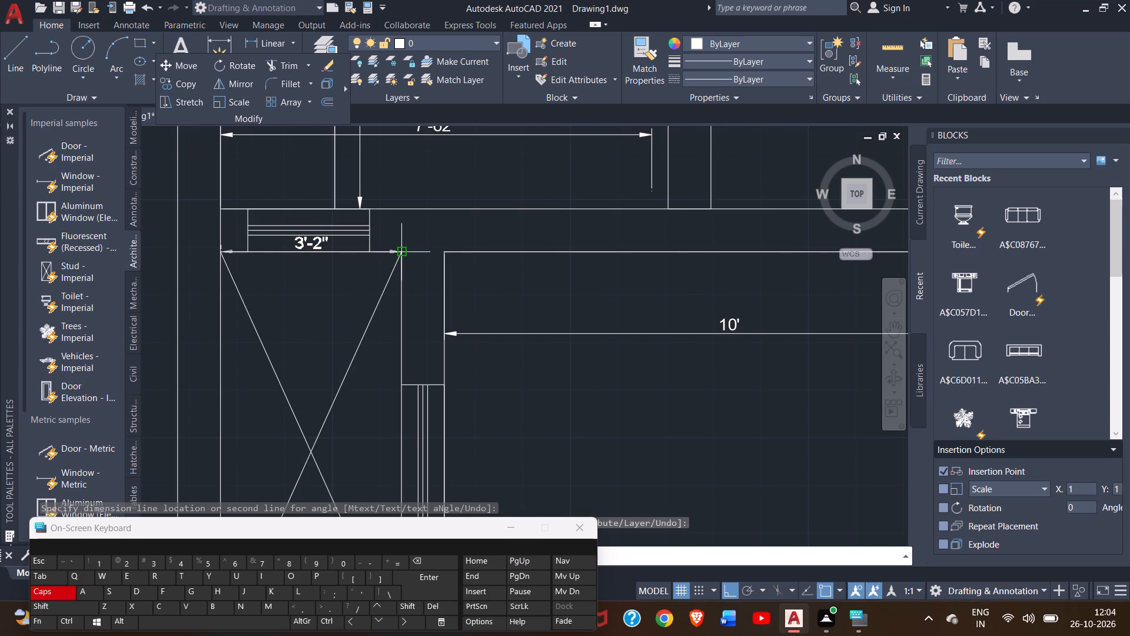
{"action": "left_click", "coordinate": [403, 253]}
{"action": "left_click", "coordinate": [400, 281]}
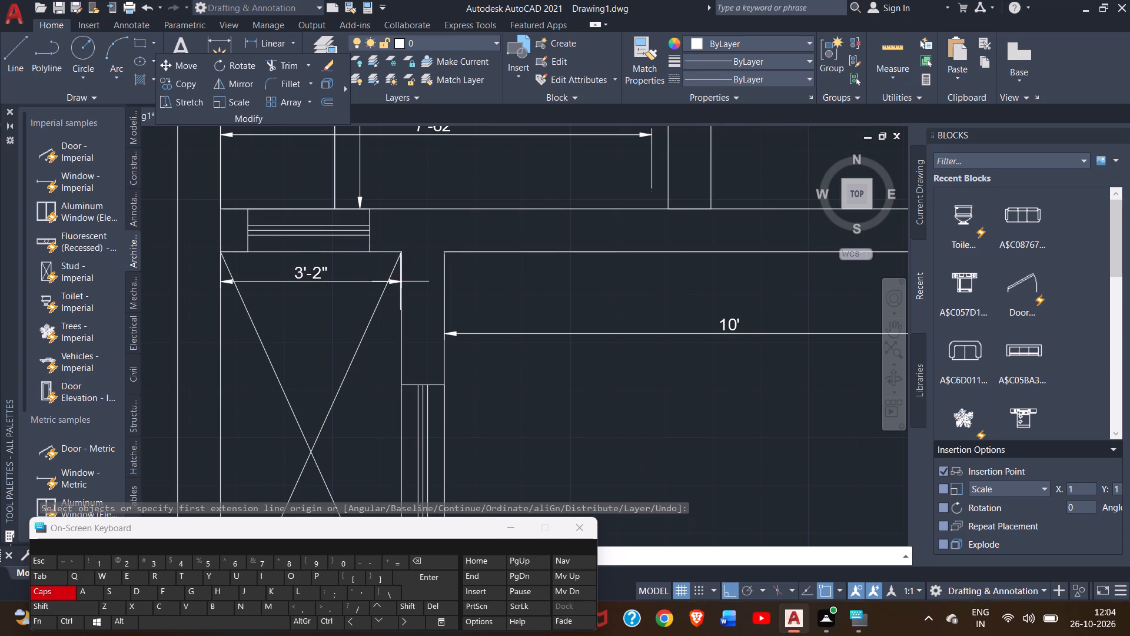
Dimension the space between the 10' by 7' room's east wall and the short wall stub, just below the long cross wall.
{"action": "scroll", "coordinate": [384, 355], "scroll_direction": "down", "scroll_amount": 3}
{"action": "middle_click_drag", "start_coordinate": [493, 382], "coordinate": [493, 378]}
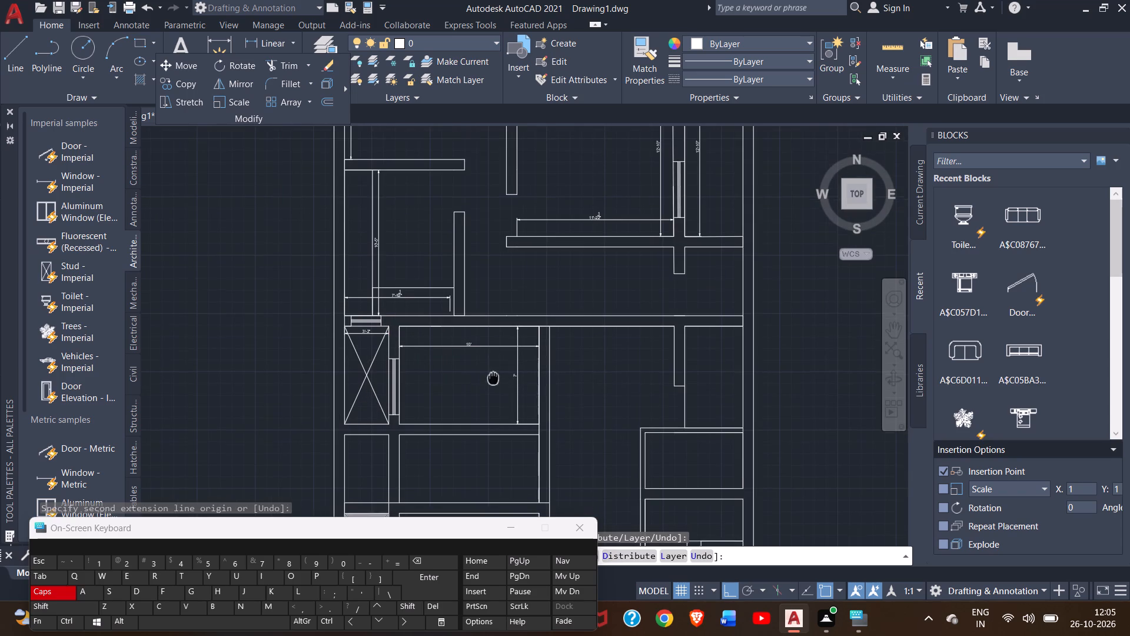
{"action": "middle_click_drag", "start_coordinate": [493, 378], "coordinate": [474, 282]}
{"action": "scroll", "coordinate": [545, 216], "scroll_direction": "up", "scroll_amount": 2}
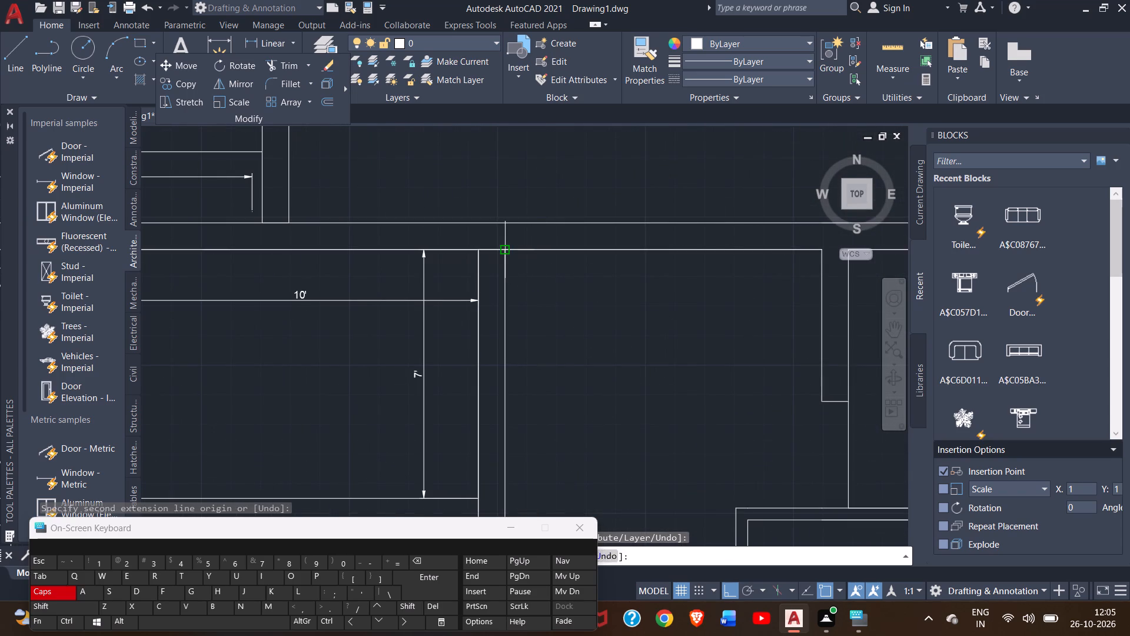
{"action": "left_click", "coordinate": [507, 251]}
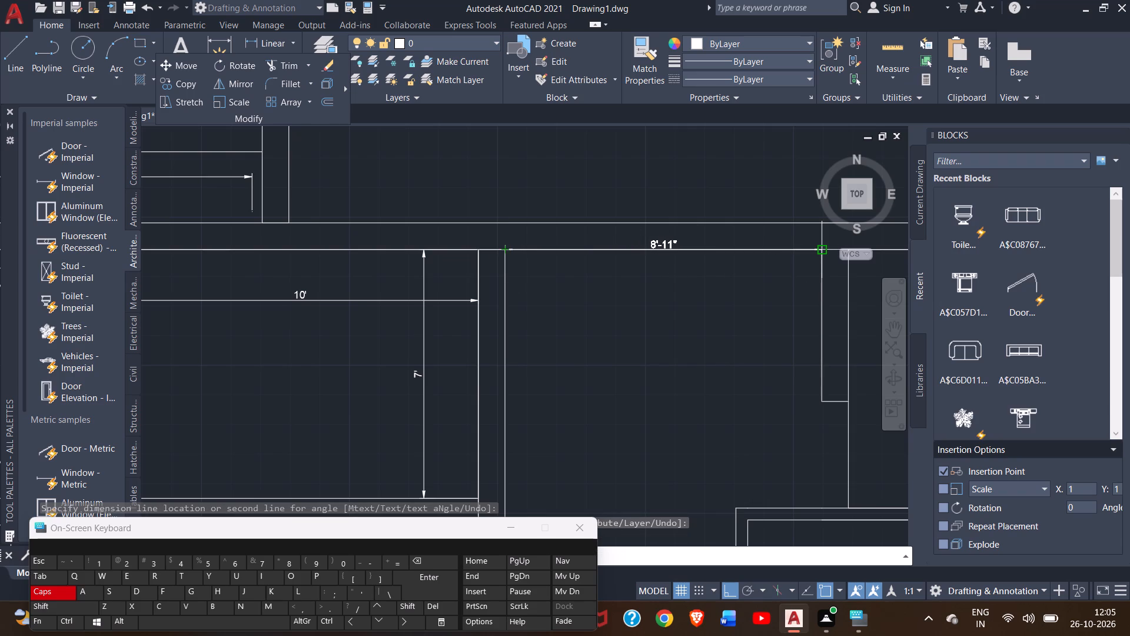
{"action": "left_click", "coordinate": [821, 250]}
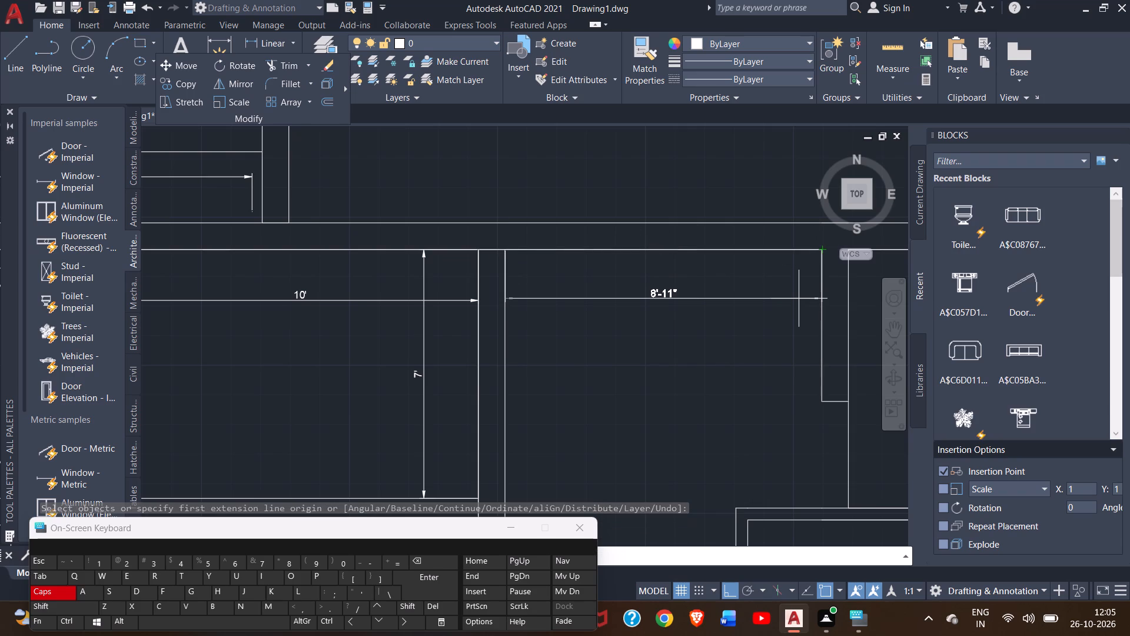
{"action": "left_click", "coordinate": [801, 300]}
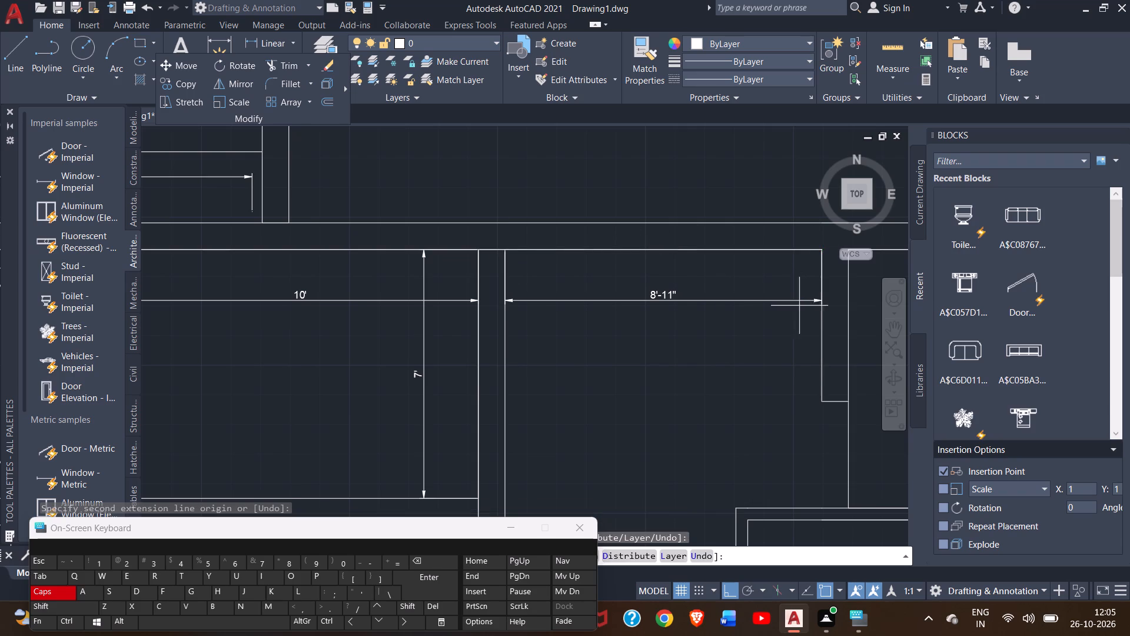
Dimension the interior north-south length of the narrow room directly south of the 10' by 7' room, just inside its east wall.
{"action": "scroll", "coordinate": [743, 369], "scroll_direction": "down", "scroll_amount": 2}
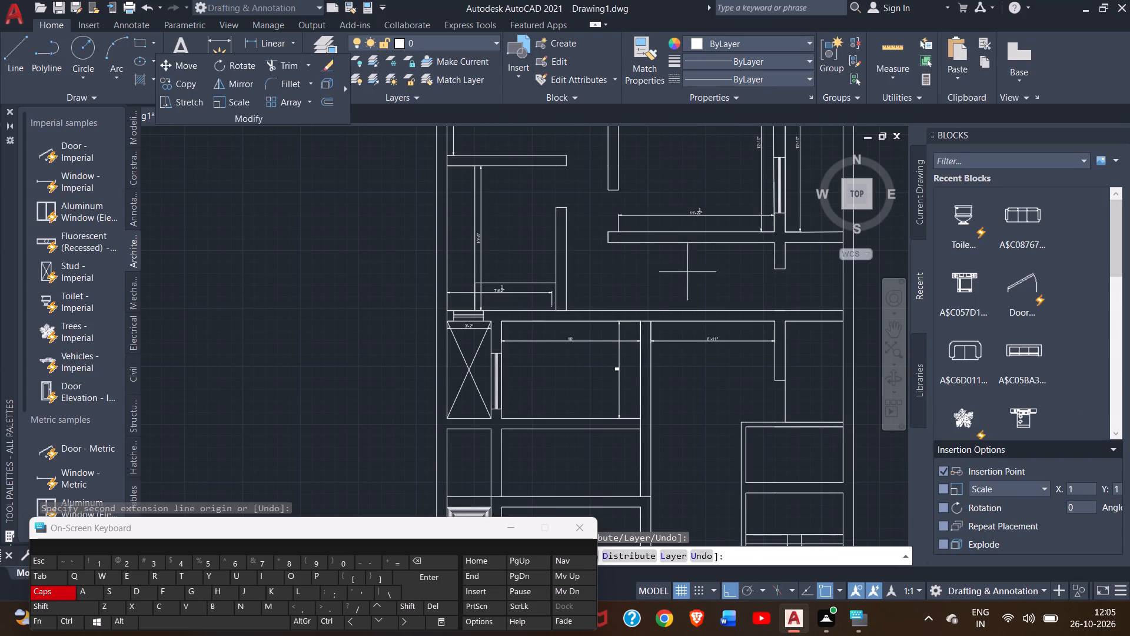
{"action": "middle_click_drag", "start_coordinate": [695, 287], "coordinate": [623, 184]}
{"action": "scroll", "coordinate": [466, 323], "scroll_direction": "up", "scroll_amount": 2}
{"action": "scroll", "coordinate": [433, 340], "scroll_direction": "down", "scroll_amount": 1}
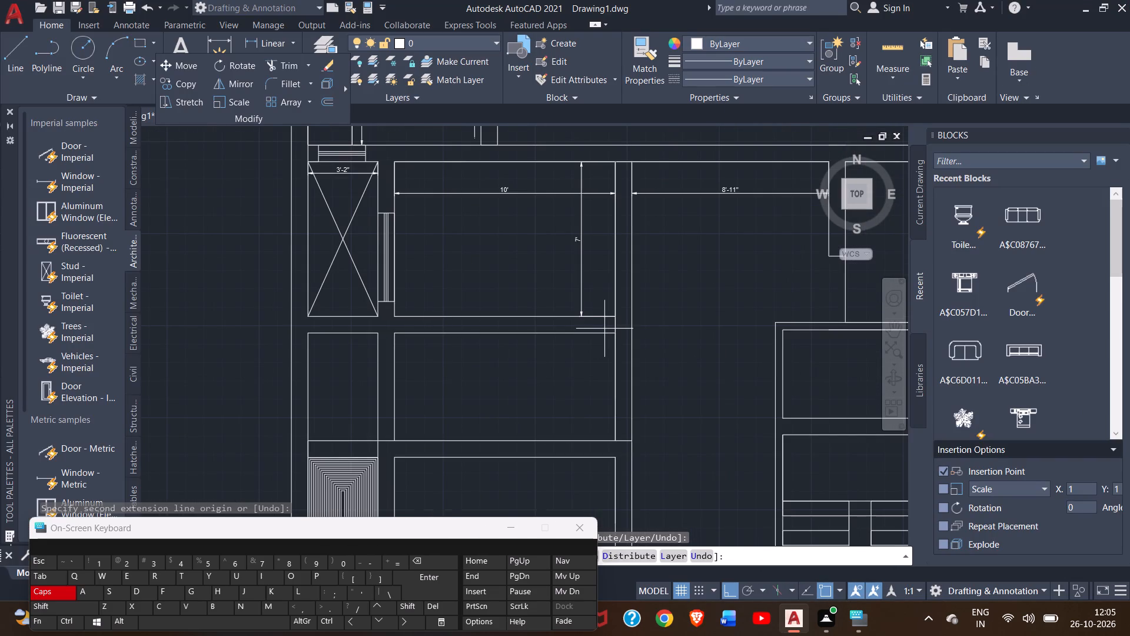
{"action": "double_click", "coordinate": [613, 336]}
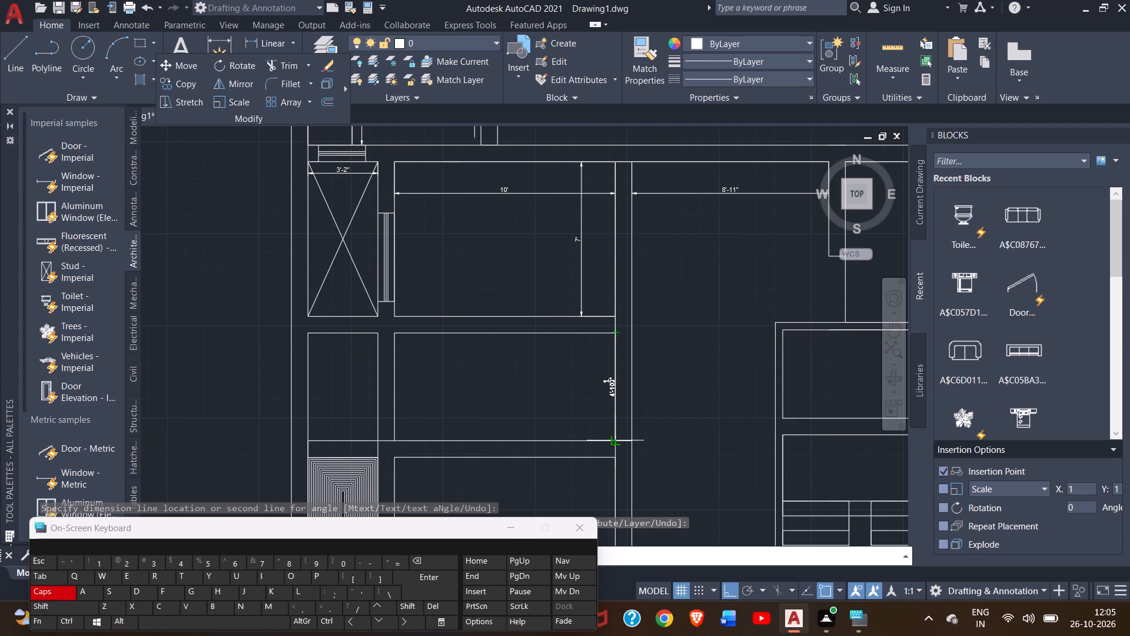
{"action": "left_click", "coordinate": [613, 440]}
{"action": "left_click", "coordinate": [586, 429]}
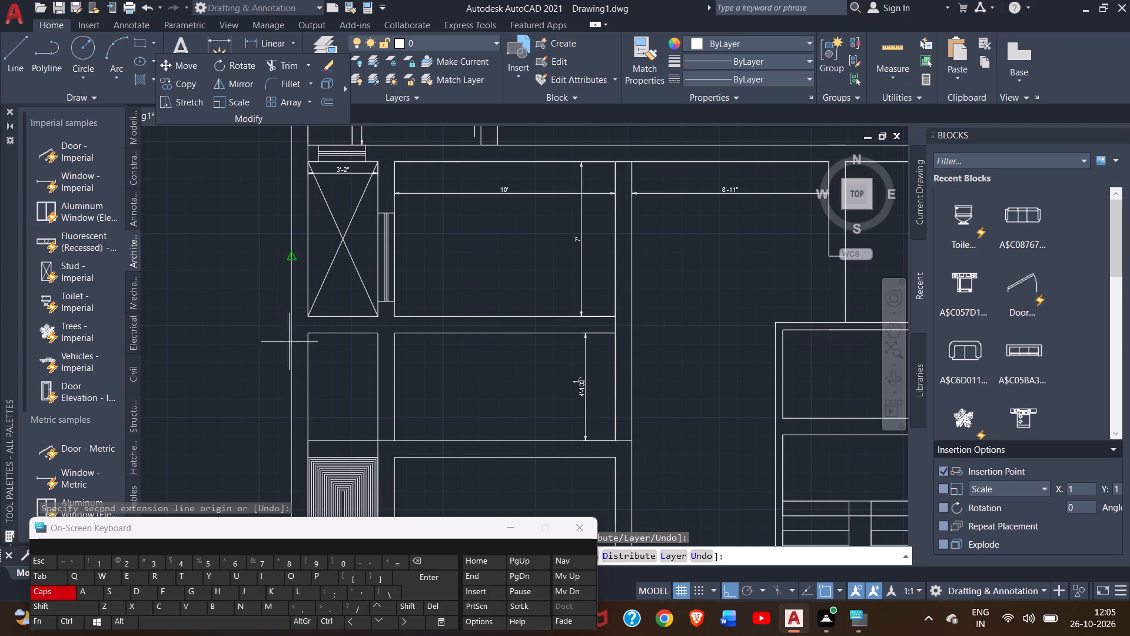
Dimension the interior width of the small compartment south of the crossed shaft, placing the dimension just inside its north wall.
{"action": "scroll", "coordinate": [314, 339], "scroll_direction": "up", "scroll_amount": 2}
{"action": "scroll", "coordinate": [315, 329], "scroll_direction": "down", "scroll_amount": 2}
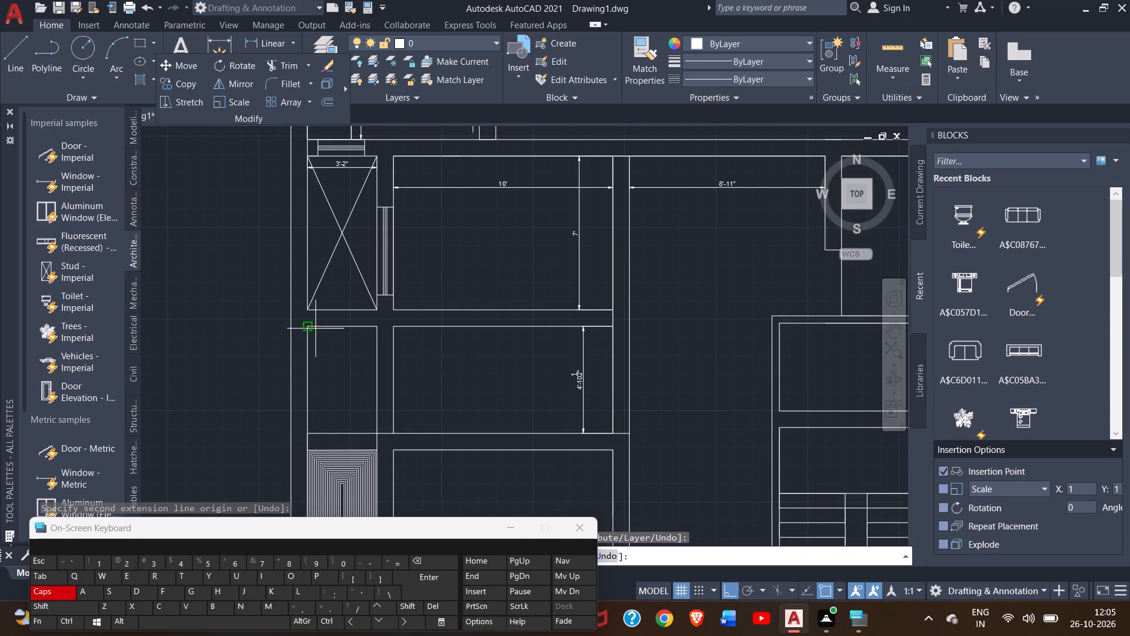
{"action": "scroll", "coordinate": [304, 337], "scroll_direction": "up", "scroll_amount": 1}
{"action": "left_click", "coordinate": [310, 318]}
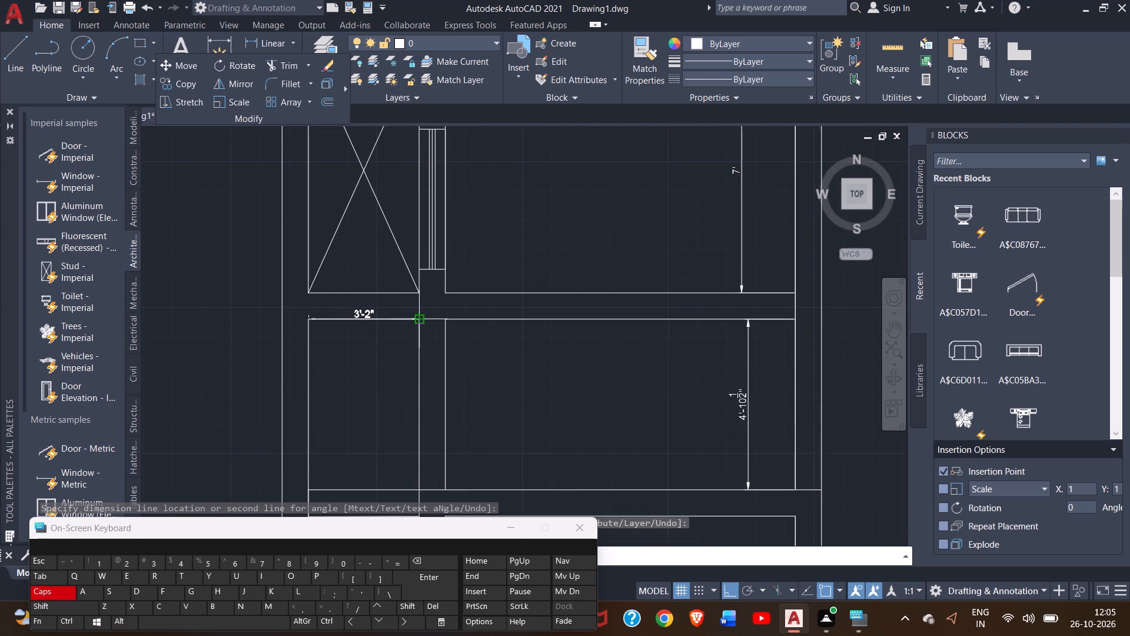
{"action": "left_click", "coordinate": [420, 323]}
{"action": "left_click", "coordinate": [418, 351]}
Dimension the interior north-south length of the small compartment south of the crossed shaft, just inside its east wall.
{"action": "left_click", "coordinate": [417, 323]}
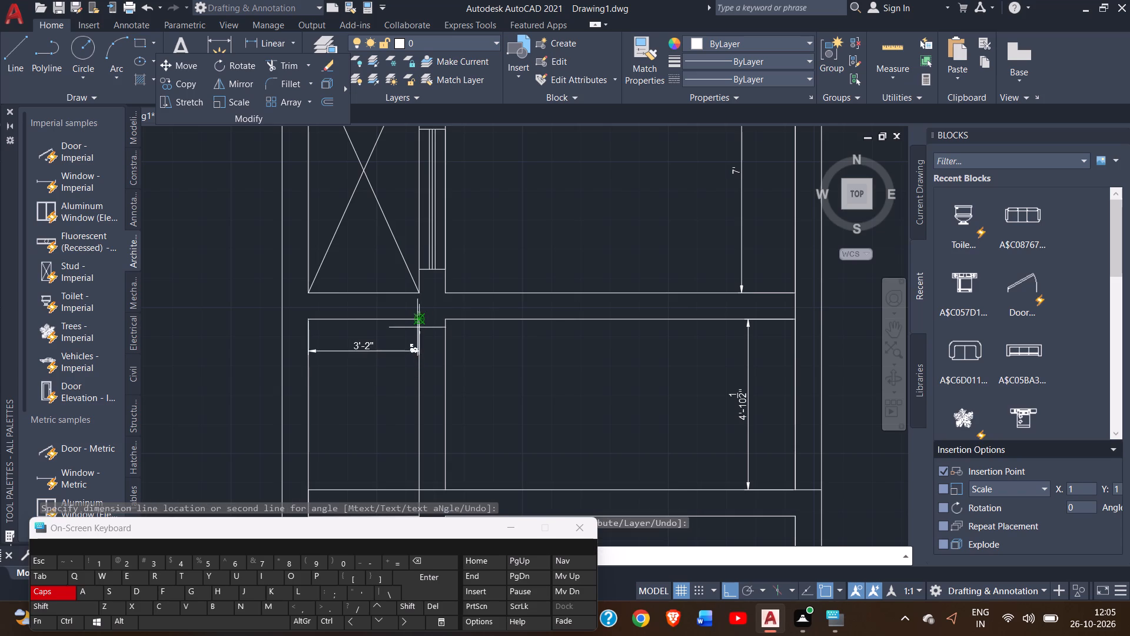
{"action": "left_click", "coordinate": [421, 489]}
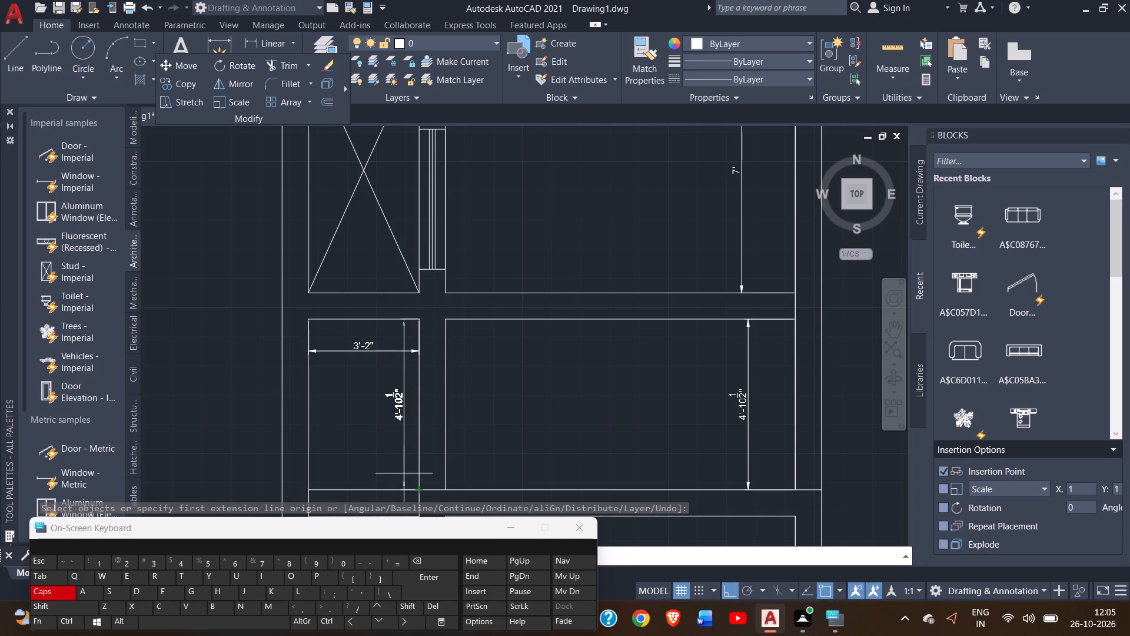
{"action": "left_click", "coordinate": [404, 472]}
Dimension the interior width of the large room east of the hatched strip, placing the dimension just inside its north wall.
{"action": "scroll", "coordinate": [446, 412], "scroll_direction": "down", "scroll_amount": 2}
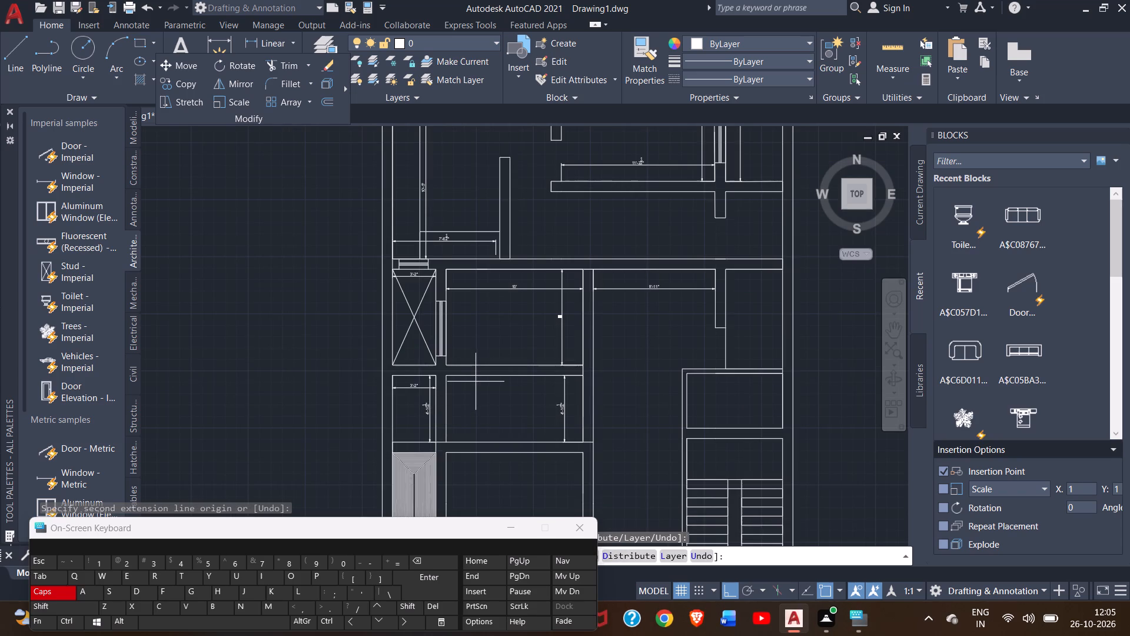
{"action": "scroll", "coordinate": [478, 374], "scroll_direction": "down", "scroll_amount": 1}
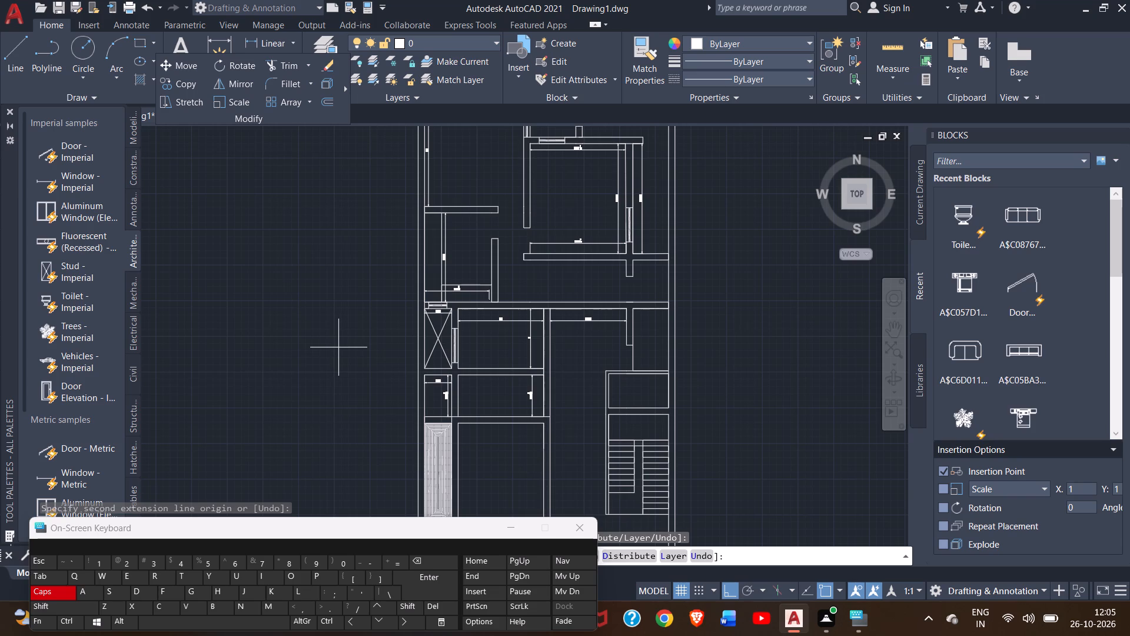
{"action": "middle_click_drag", "start_coordinate": [298, 354], "coordinate": [305, 228]}
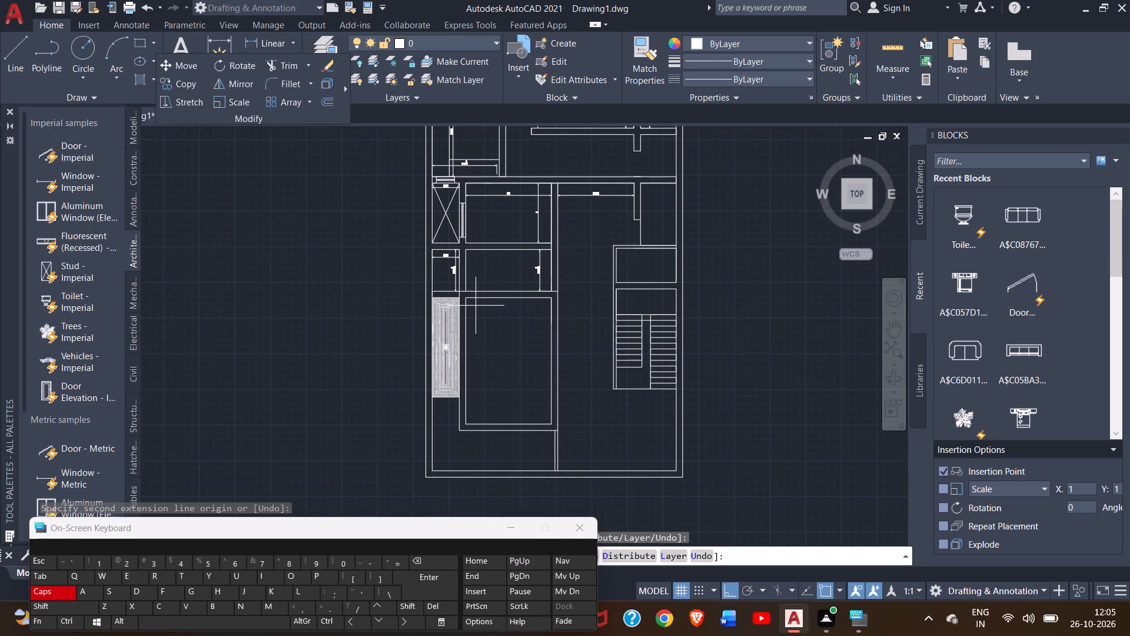
{"action": "scroll", "coordinate": [476, 306], "scroll_direction": "up", "scroll_amount": 3}
{"action": "left_click", "coordinate": [427, 271]}
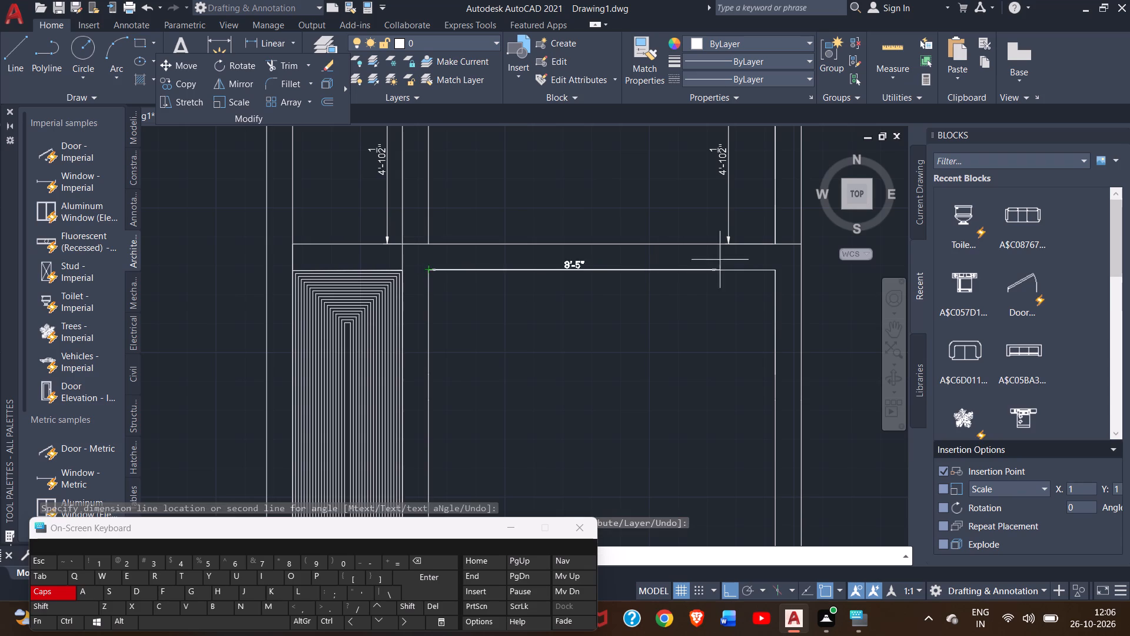
{"action": "double_click", "coordinate": [773, 273]}
{"action": "double_click", "coordinate": [755, 332]}
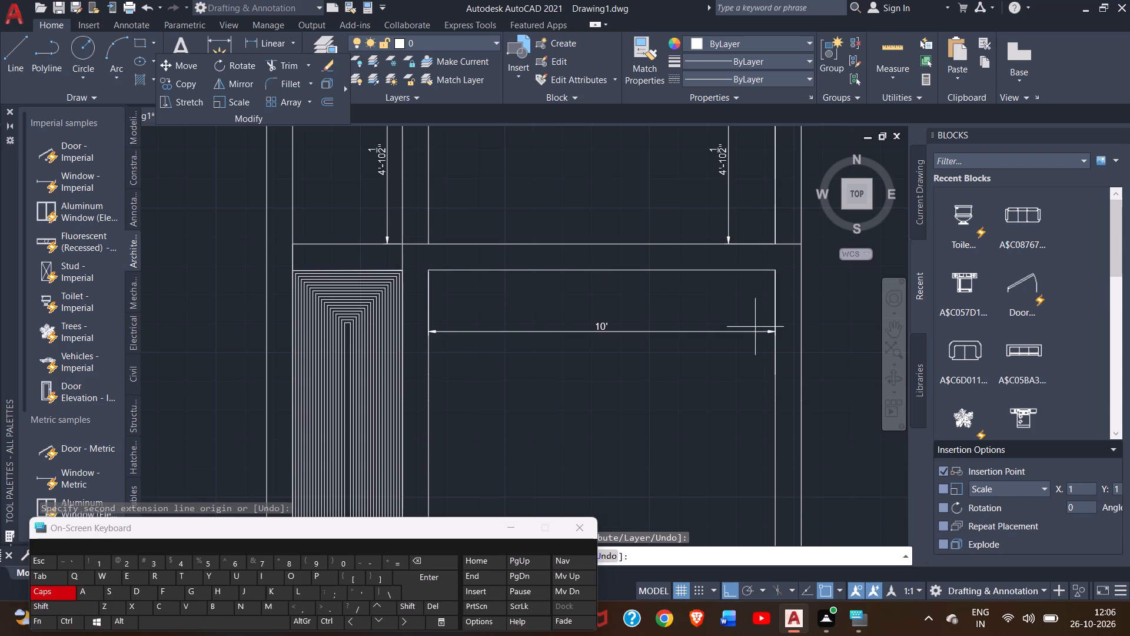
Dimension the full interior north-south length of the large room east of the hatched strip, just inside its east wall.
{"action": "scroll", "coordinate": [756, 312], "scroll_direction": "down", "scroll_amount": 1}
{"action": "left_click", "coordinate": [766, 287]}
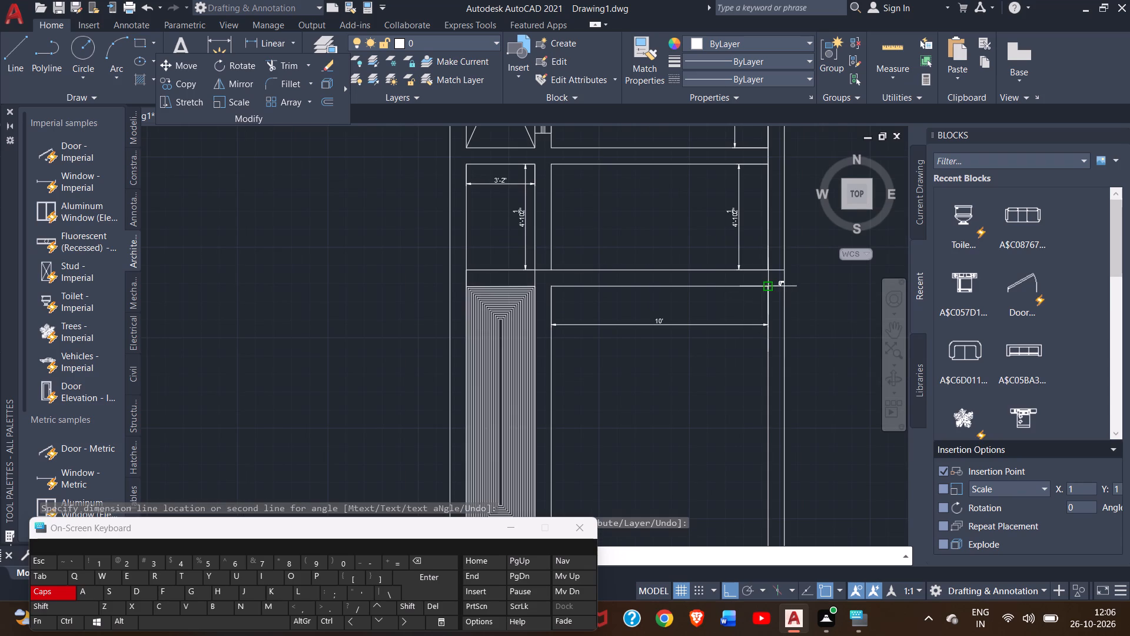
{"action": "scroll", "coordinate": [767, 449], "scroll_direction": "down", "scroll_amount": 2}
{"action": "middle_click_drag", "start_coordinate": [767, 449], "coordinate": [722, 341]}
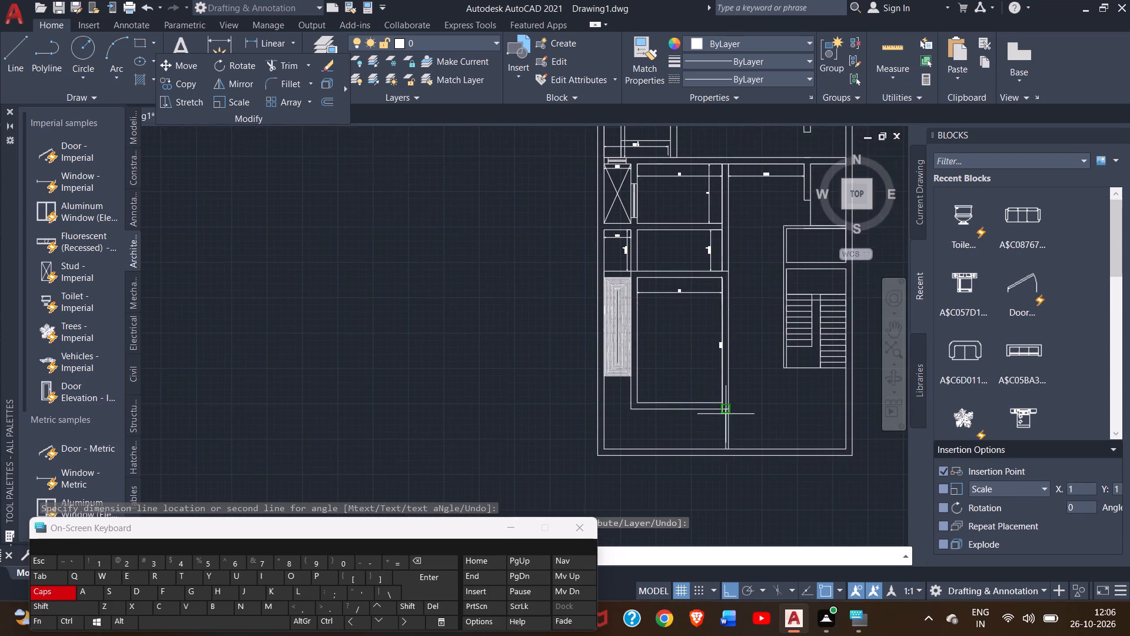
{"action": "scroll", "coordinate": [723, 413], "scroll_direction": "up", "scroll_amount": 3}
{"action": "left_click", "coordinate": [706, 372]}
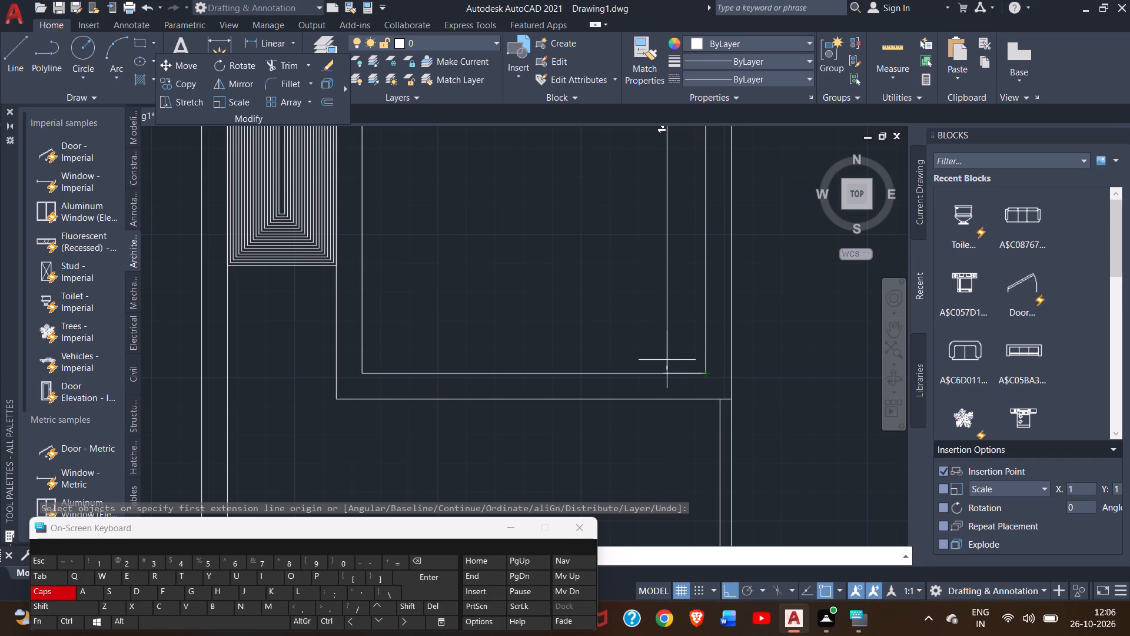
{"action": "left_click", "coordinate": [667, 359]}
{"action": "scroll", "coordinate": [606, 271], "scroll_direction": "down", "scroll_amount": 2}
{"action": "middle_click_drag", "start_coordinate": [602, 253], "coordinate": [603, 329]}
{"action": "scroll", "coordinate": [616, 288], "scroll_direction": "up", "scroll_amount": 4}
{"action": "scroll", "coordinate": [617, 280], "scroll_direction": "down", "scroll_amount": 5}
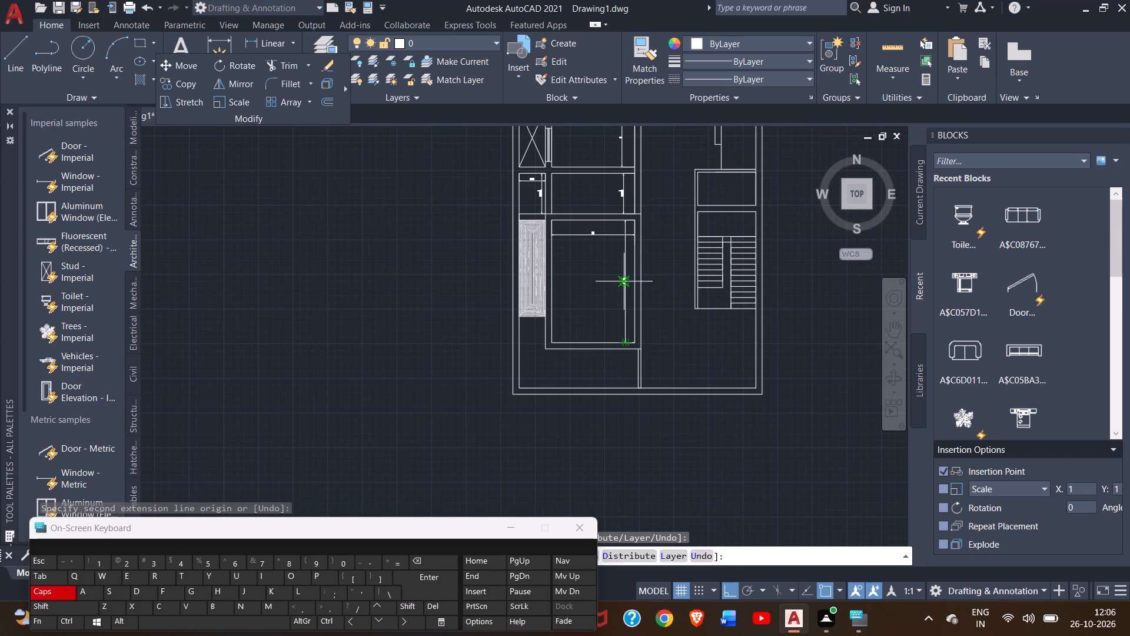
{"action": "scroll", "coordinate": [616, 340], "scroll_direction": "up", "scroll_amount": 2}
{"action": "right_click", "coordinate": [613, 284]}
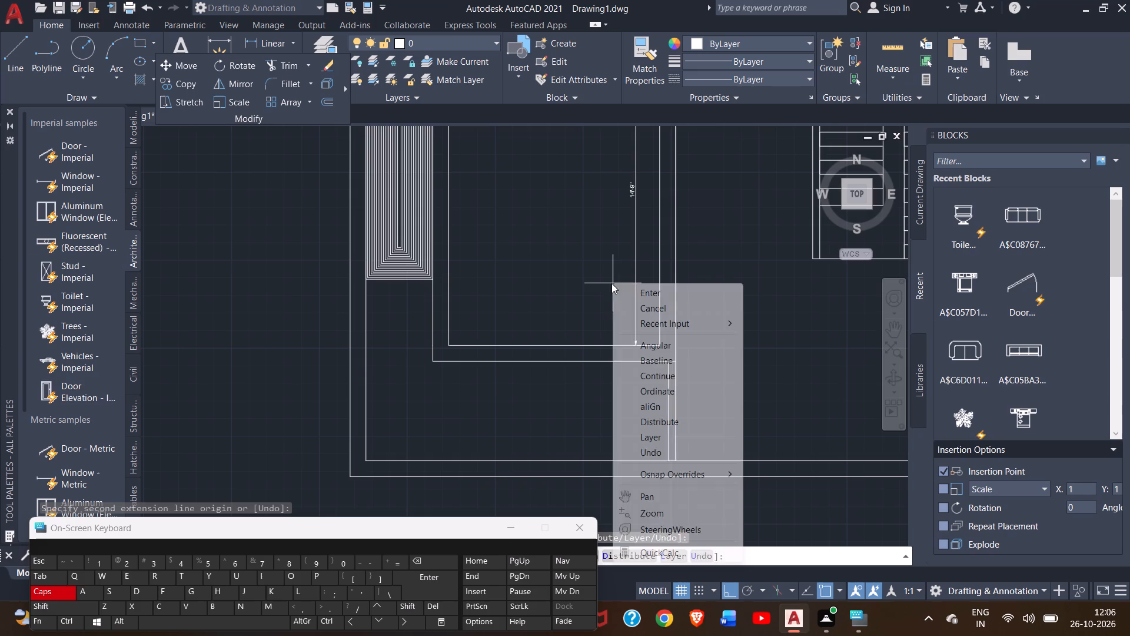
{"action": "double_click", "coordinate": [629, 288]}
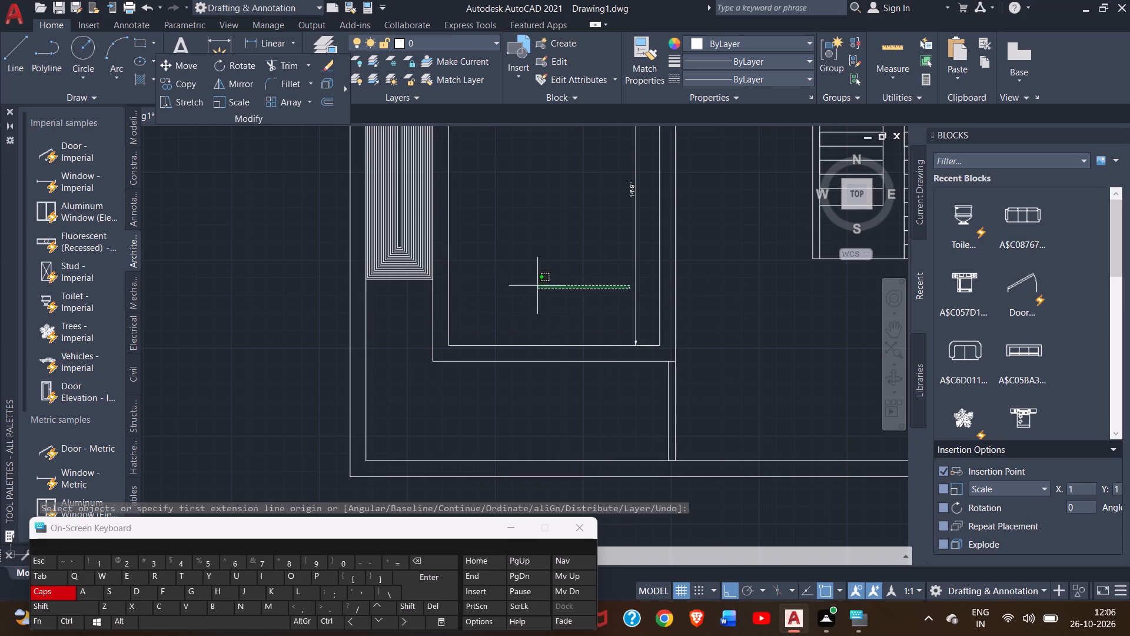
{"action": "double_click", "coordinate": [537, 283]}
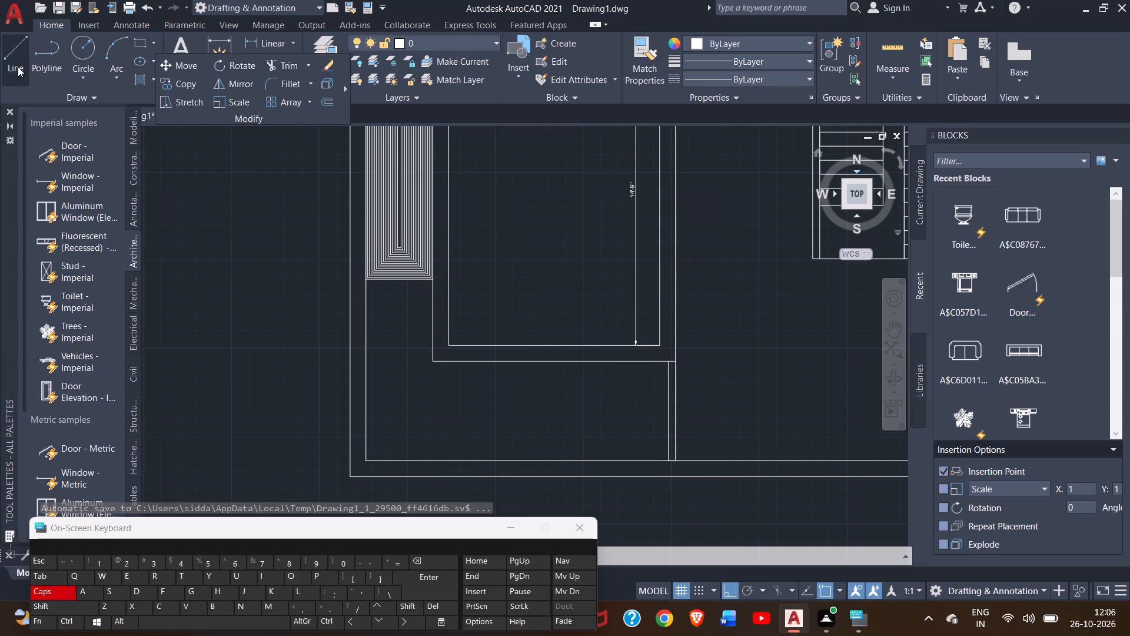
Draw a 9" thick east-west partition across the large room, starting its north face 3'9" north of the inner southeast corner.
{"action": "left_click", "coordinate": [14, 65]}
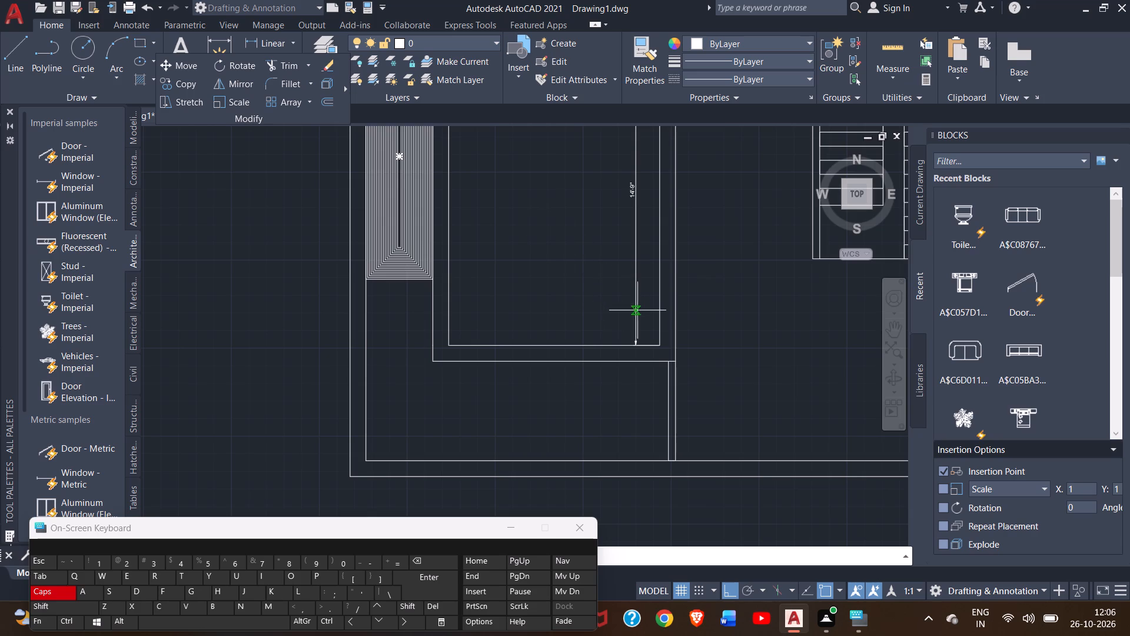
{"action": "left_click", "coordinate": [660, 343]}
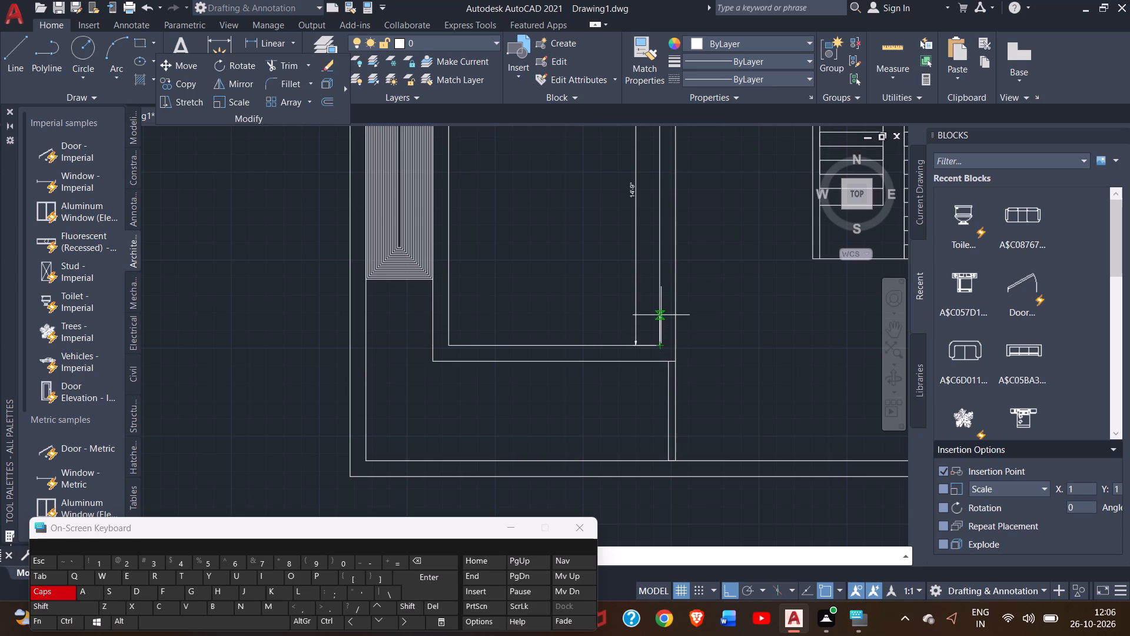
{"action": "type", "text": "3'9"}
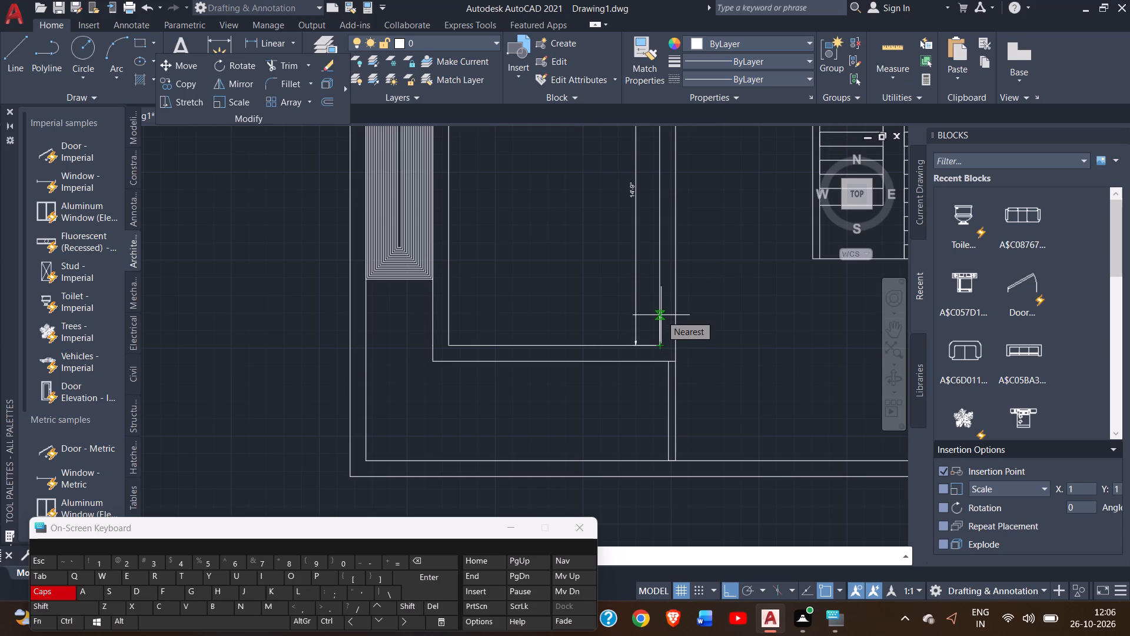
{"action": "key", "text": "shift+quotedbl"}
{"action": "key", "text": "Return"}
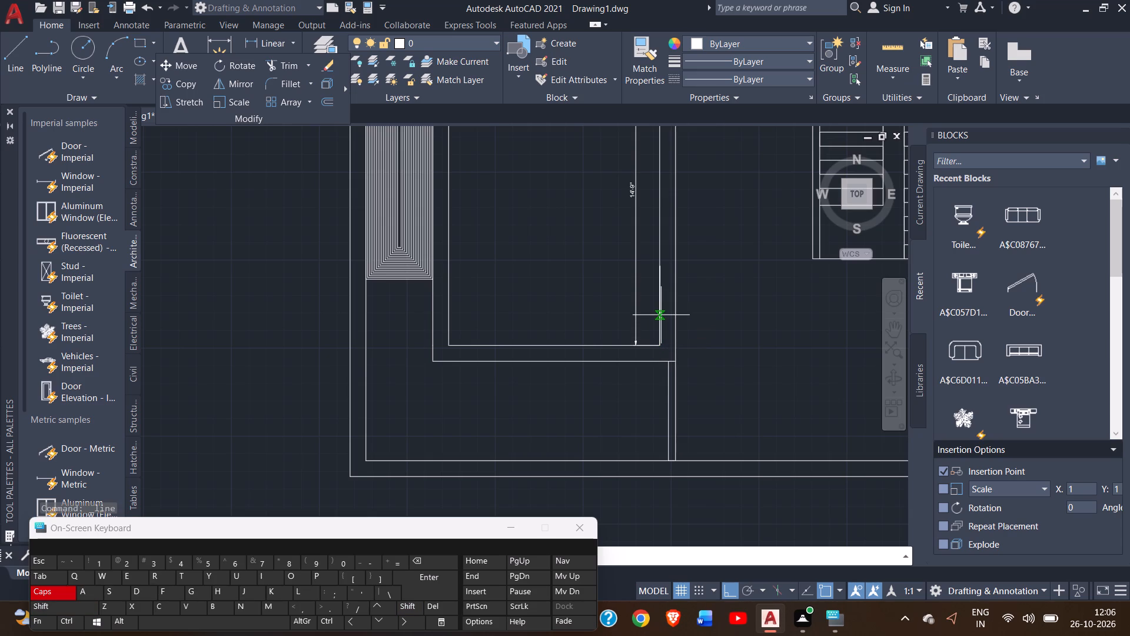
{"action": "left_click", "coordinate": [449, 269]}
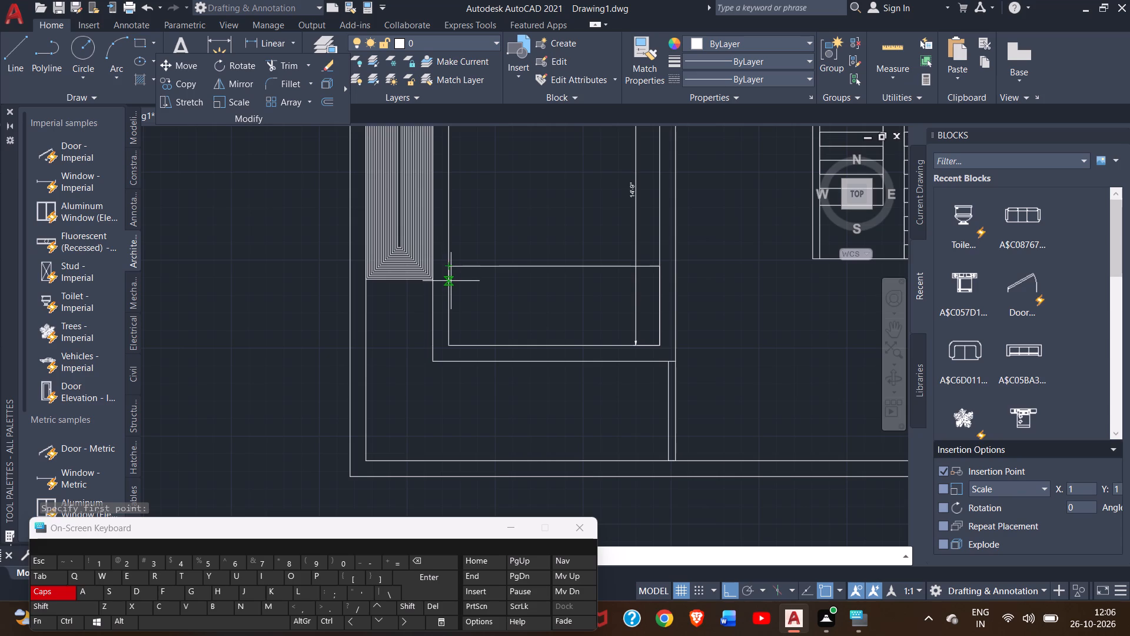
{"action": "key", "text": "9"}
{"action": "key", "text": "shift+quotedbl"}
{"action": "key", "text": "Return"}
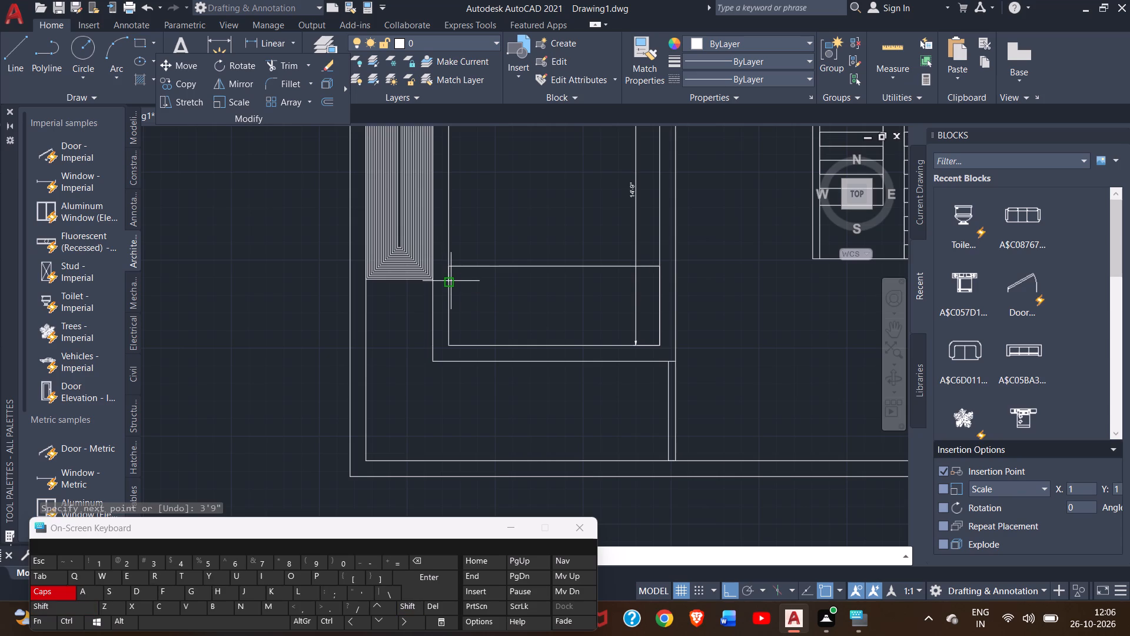
{"action": "left_click", "coordinate": [657, 285]}
{"action": "right_click", "coordinate": [652, 291]}
{"action": "left_click", "coordinate": [673, 297]}
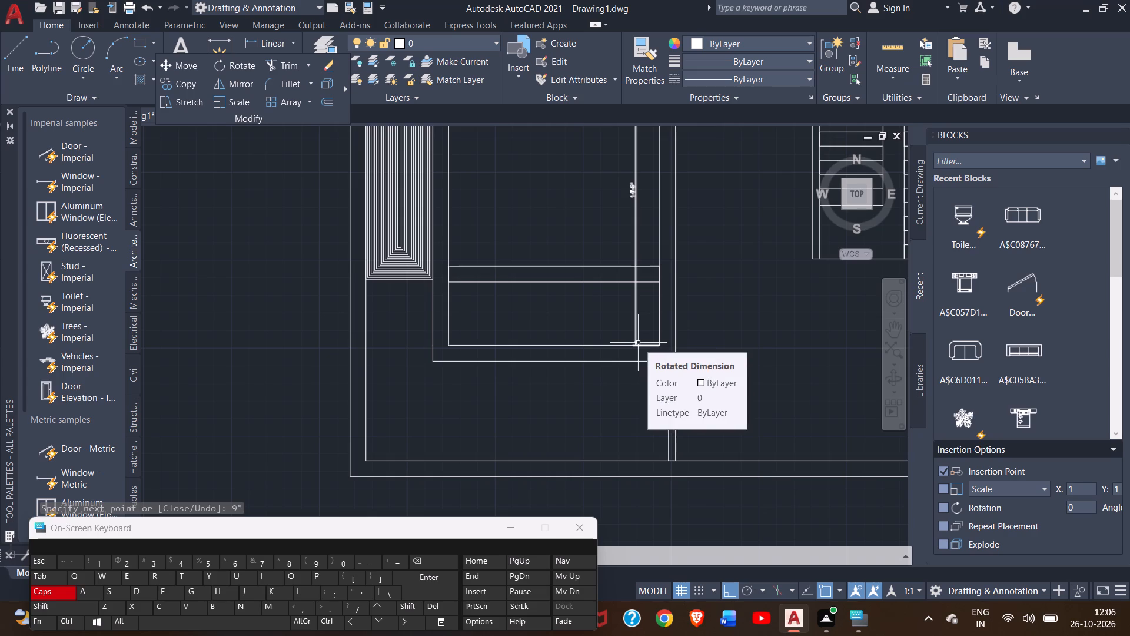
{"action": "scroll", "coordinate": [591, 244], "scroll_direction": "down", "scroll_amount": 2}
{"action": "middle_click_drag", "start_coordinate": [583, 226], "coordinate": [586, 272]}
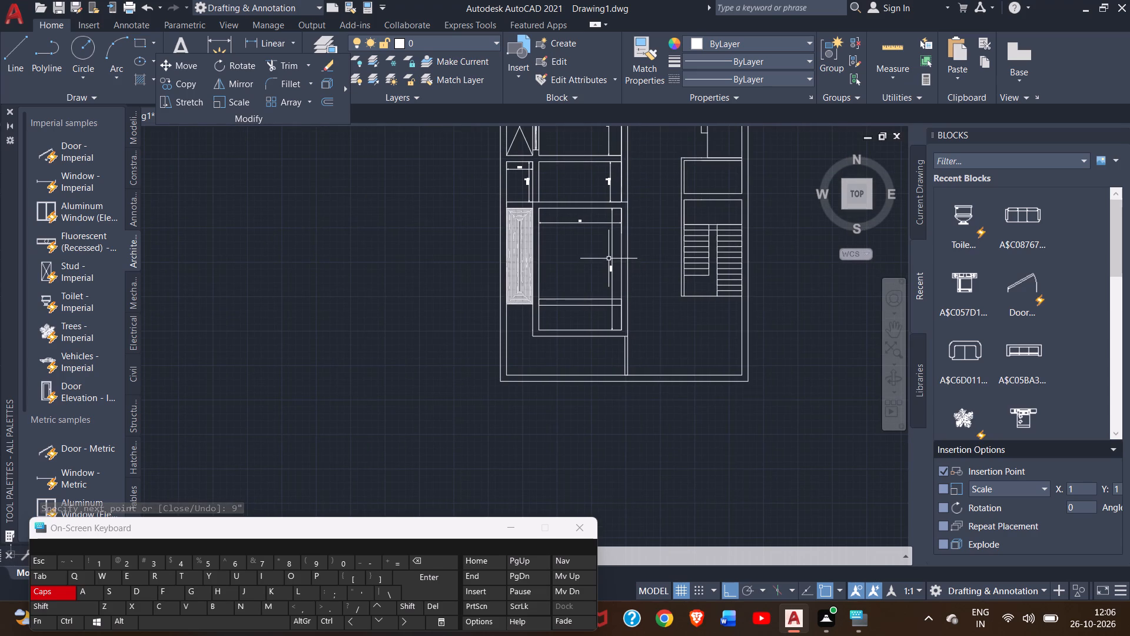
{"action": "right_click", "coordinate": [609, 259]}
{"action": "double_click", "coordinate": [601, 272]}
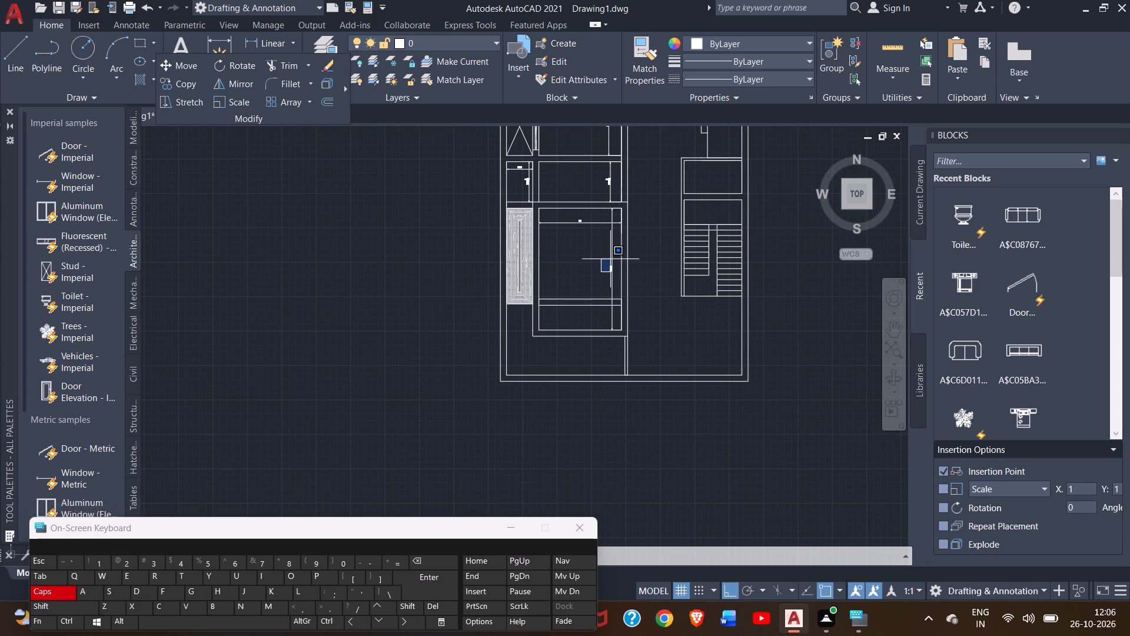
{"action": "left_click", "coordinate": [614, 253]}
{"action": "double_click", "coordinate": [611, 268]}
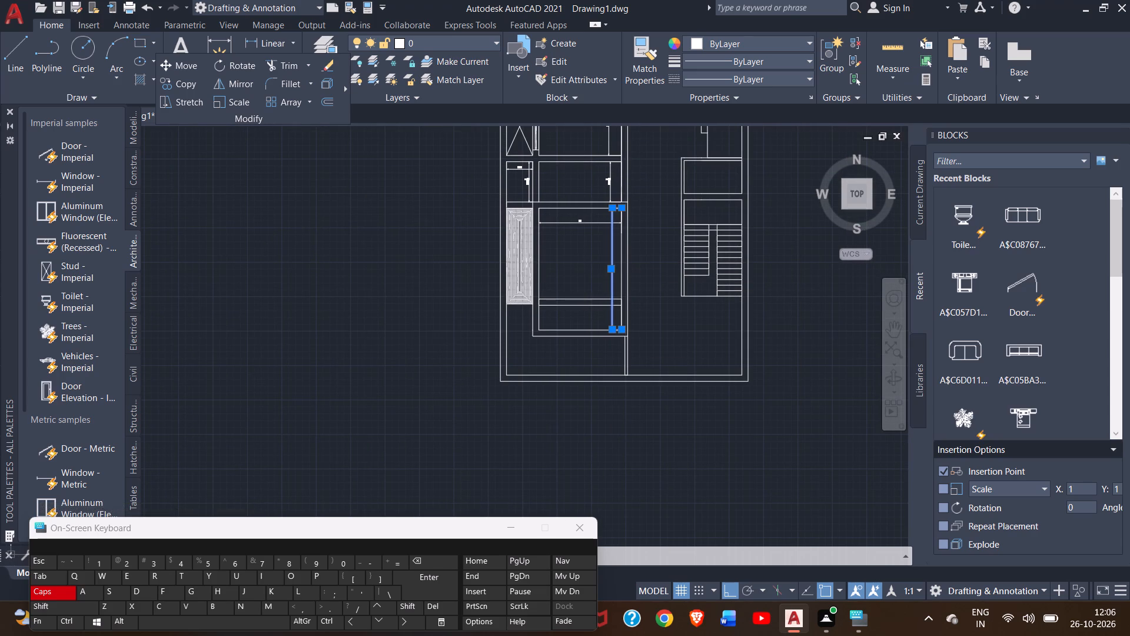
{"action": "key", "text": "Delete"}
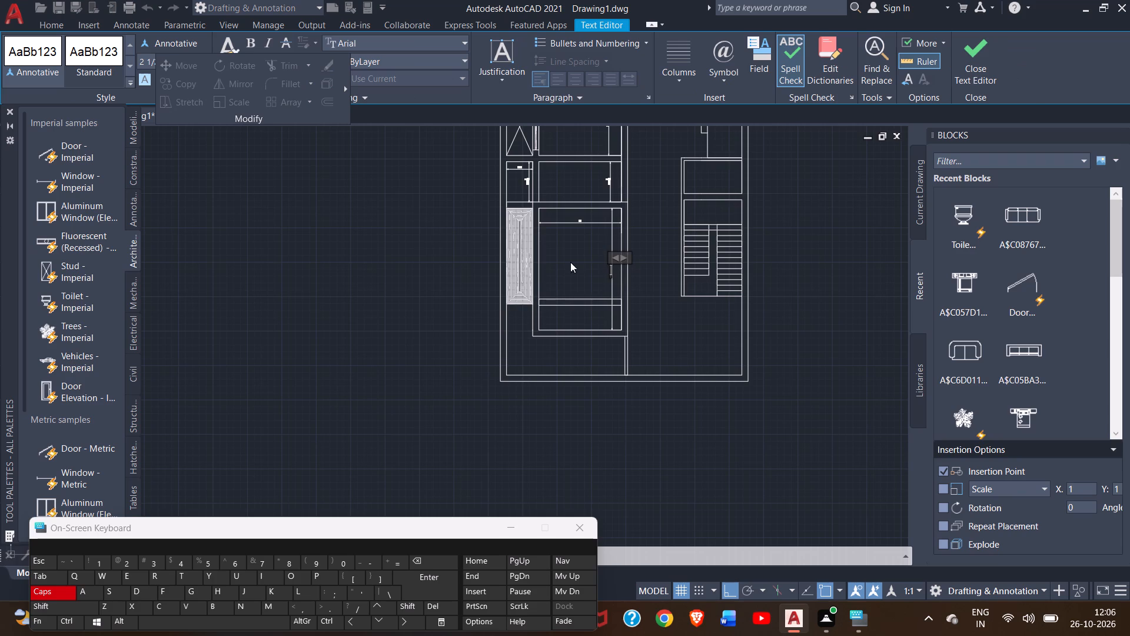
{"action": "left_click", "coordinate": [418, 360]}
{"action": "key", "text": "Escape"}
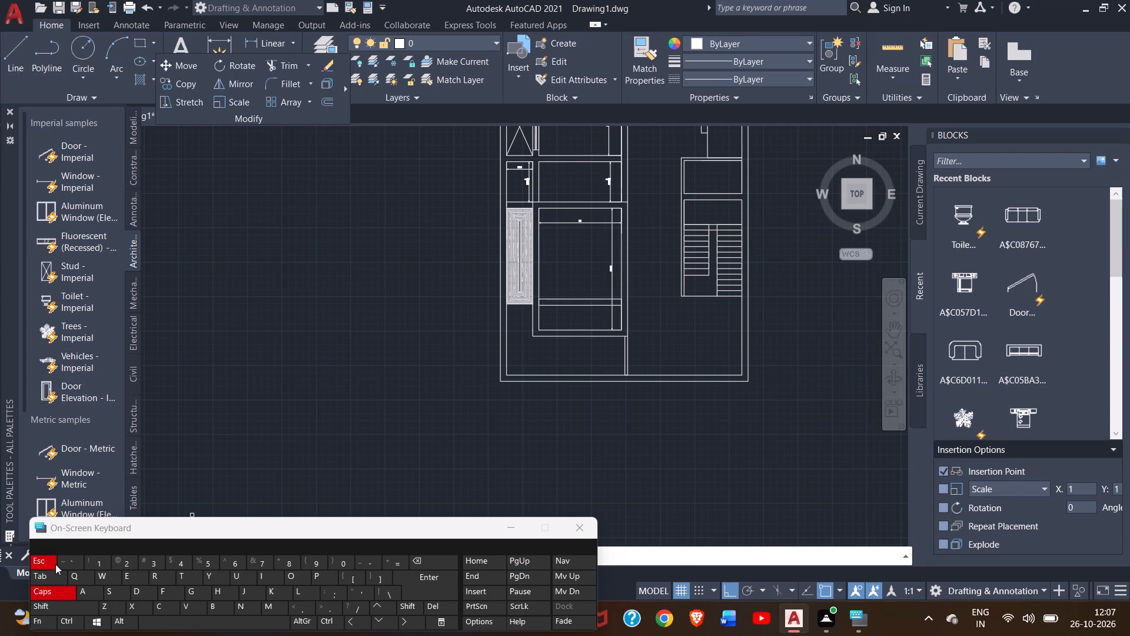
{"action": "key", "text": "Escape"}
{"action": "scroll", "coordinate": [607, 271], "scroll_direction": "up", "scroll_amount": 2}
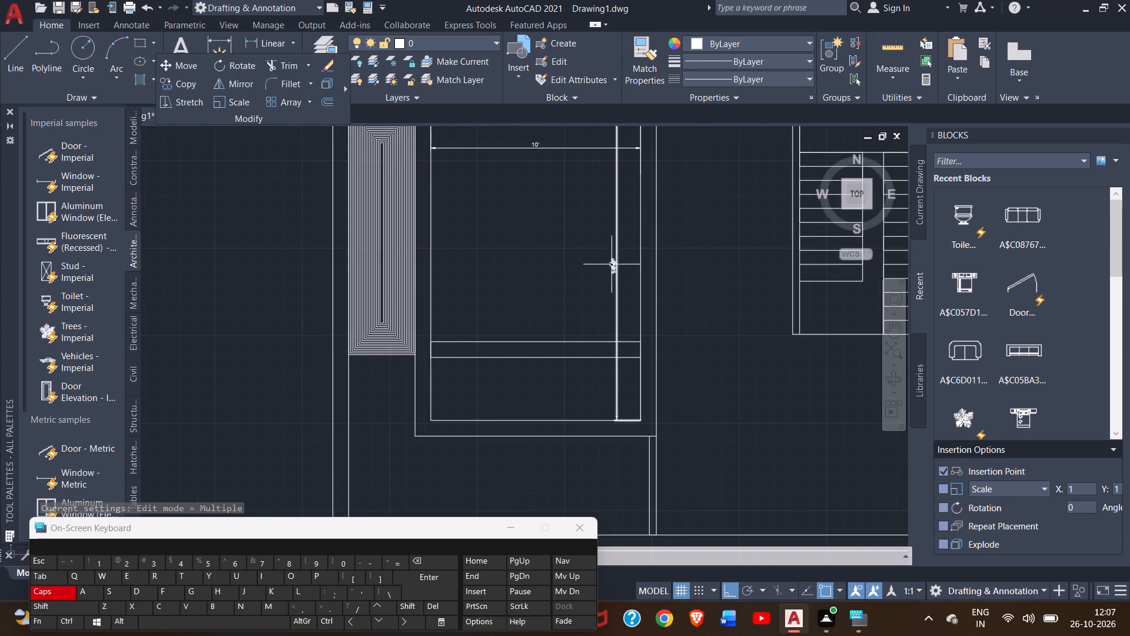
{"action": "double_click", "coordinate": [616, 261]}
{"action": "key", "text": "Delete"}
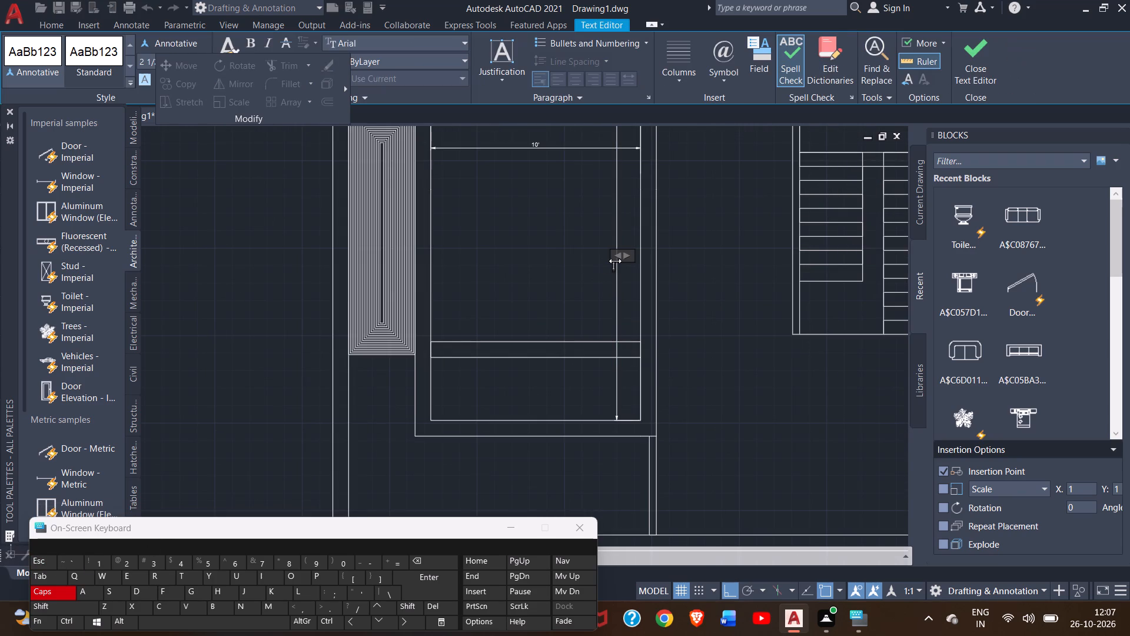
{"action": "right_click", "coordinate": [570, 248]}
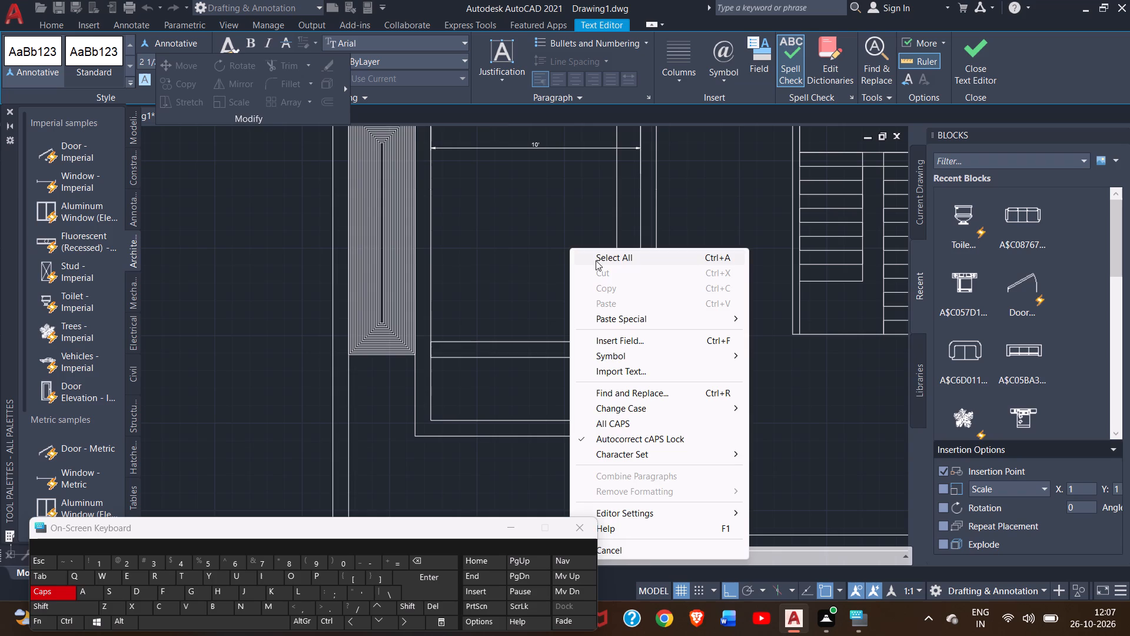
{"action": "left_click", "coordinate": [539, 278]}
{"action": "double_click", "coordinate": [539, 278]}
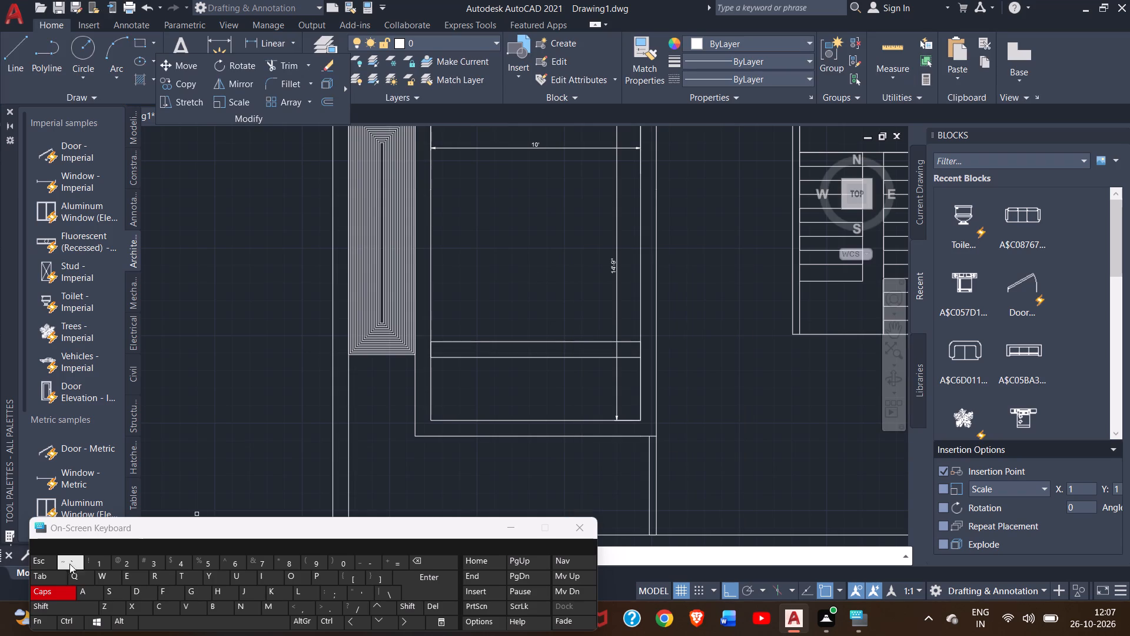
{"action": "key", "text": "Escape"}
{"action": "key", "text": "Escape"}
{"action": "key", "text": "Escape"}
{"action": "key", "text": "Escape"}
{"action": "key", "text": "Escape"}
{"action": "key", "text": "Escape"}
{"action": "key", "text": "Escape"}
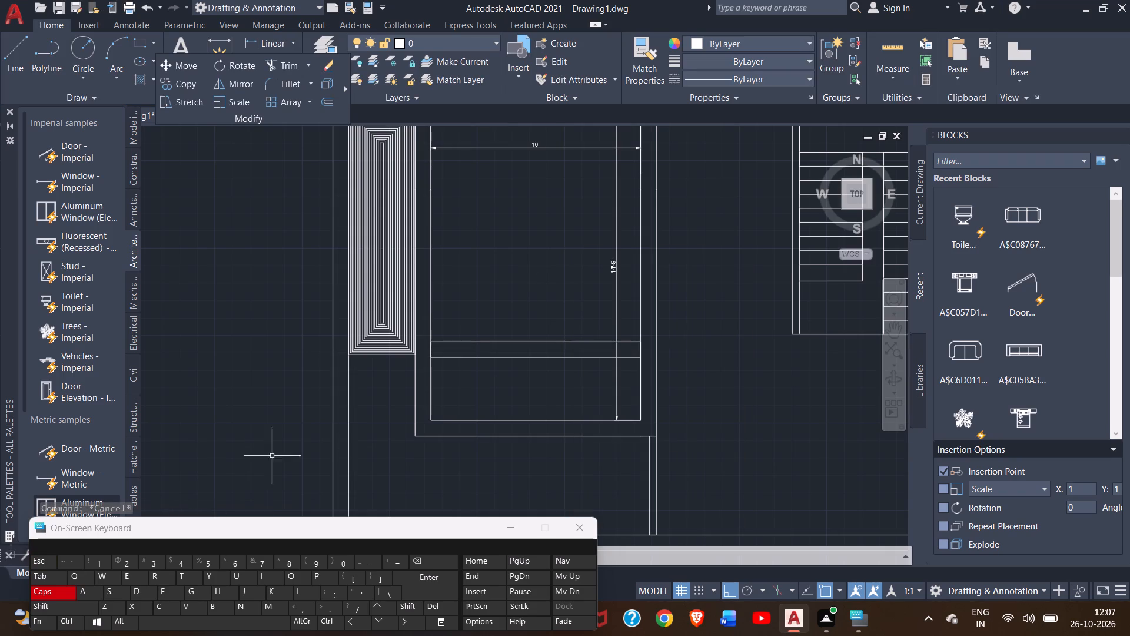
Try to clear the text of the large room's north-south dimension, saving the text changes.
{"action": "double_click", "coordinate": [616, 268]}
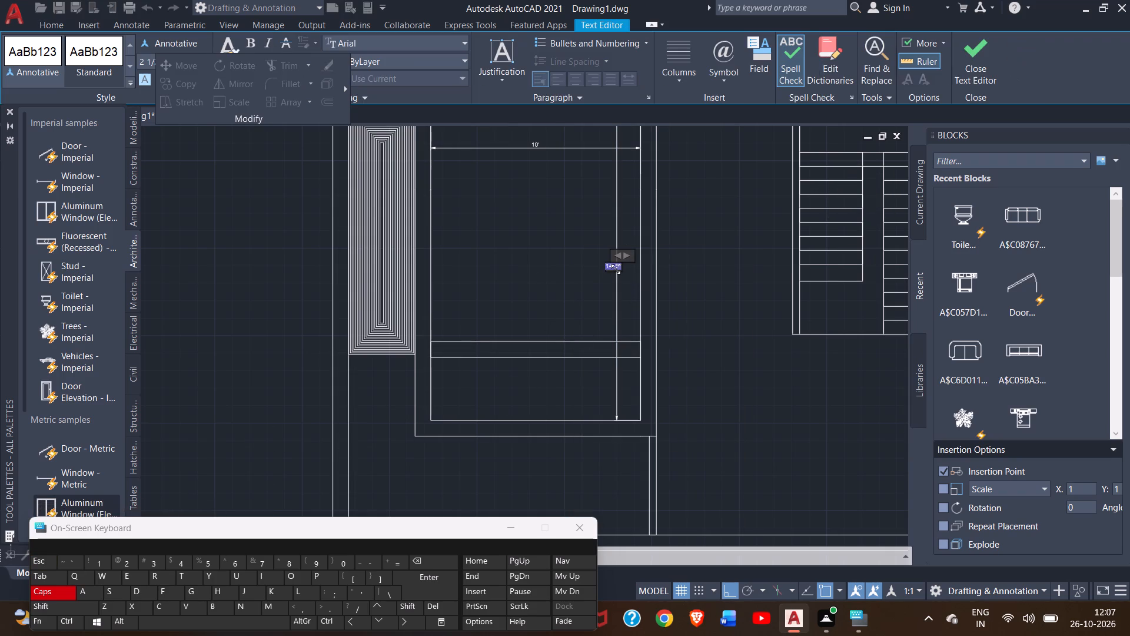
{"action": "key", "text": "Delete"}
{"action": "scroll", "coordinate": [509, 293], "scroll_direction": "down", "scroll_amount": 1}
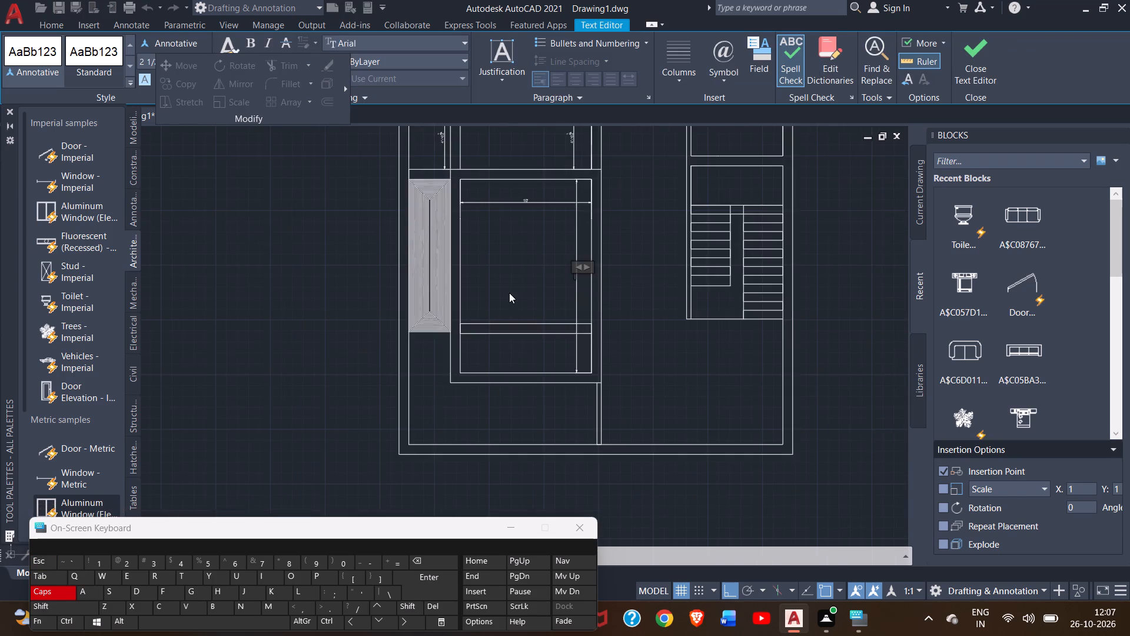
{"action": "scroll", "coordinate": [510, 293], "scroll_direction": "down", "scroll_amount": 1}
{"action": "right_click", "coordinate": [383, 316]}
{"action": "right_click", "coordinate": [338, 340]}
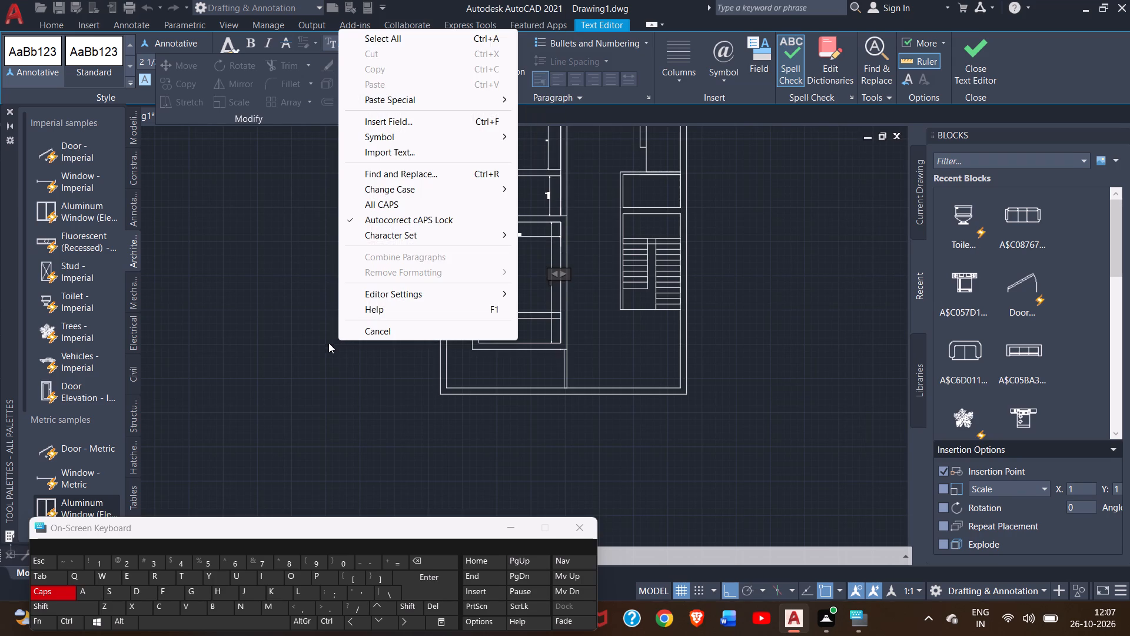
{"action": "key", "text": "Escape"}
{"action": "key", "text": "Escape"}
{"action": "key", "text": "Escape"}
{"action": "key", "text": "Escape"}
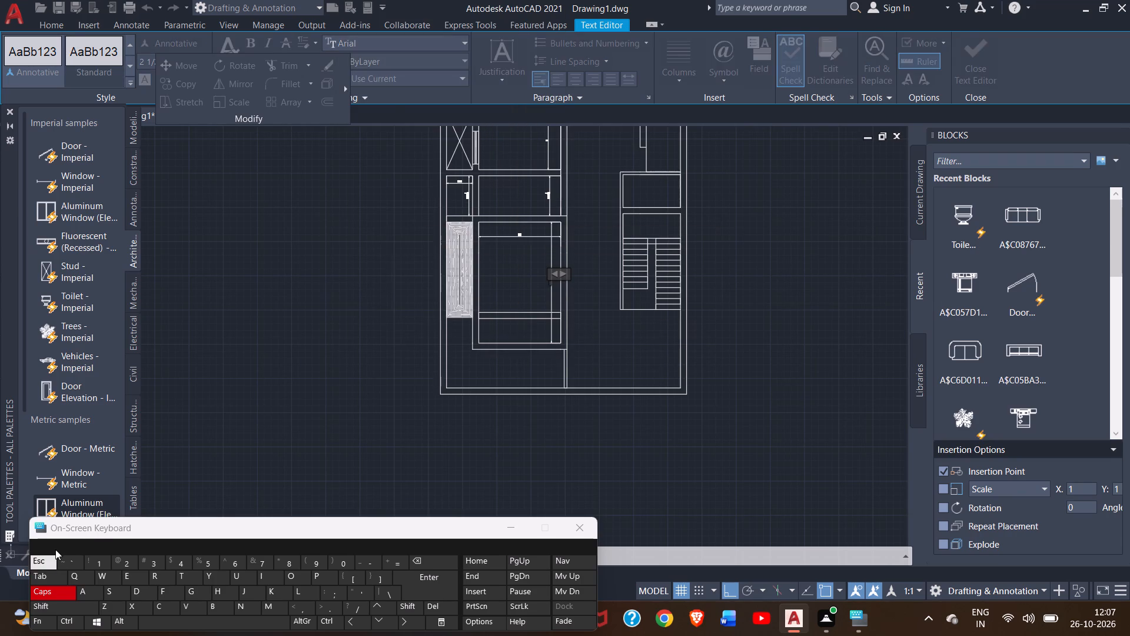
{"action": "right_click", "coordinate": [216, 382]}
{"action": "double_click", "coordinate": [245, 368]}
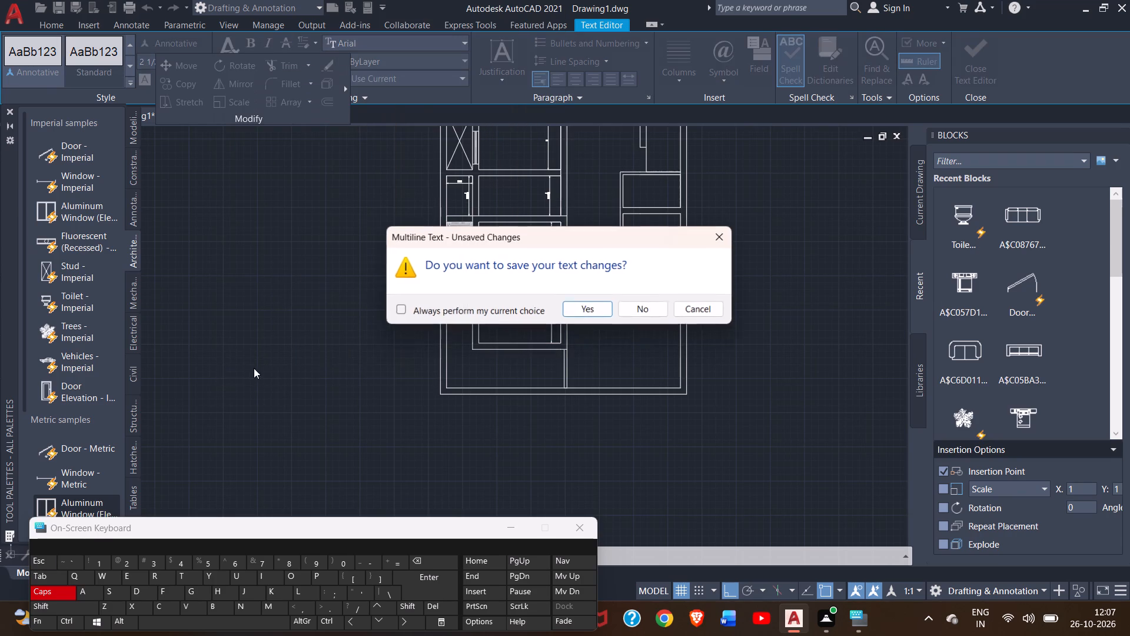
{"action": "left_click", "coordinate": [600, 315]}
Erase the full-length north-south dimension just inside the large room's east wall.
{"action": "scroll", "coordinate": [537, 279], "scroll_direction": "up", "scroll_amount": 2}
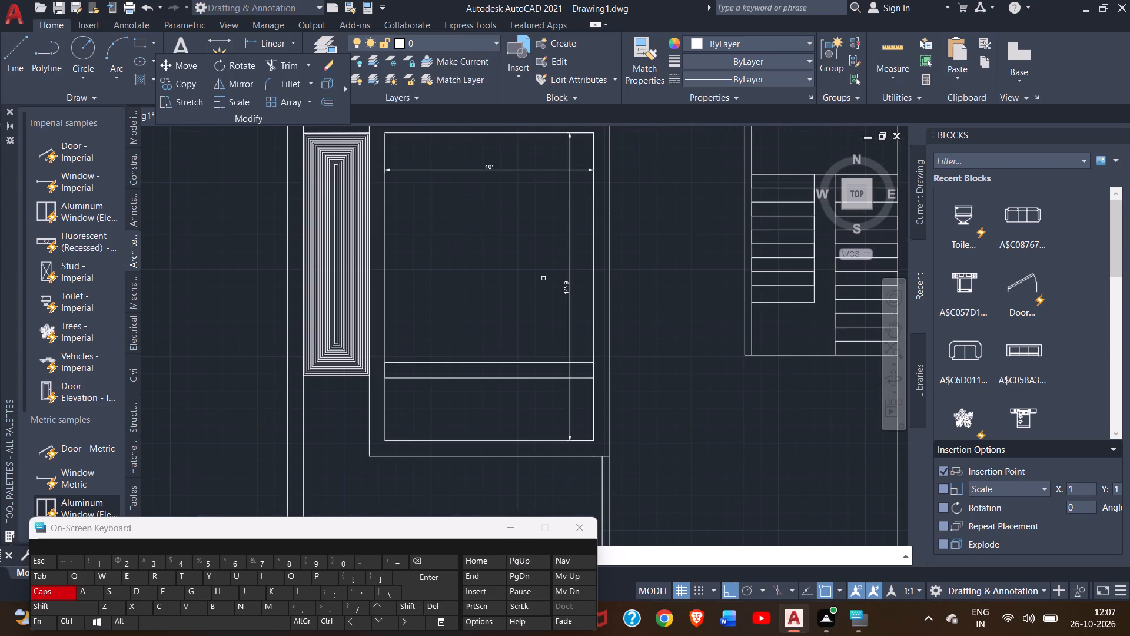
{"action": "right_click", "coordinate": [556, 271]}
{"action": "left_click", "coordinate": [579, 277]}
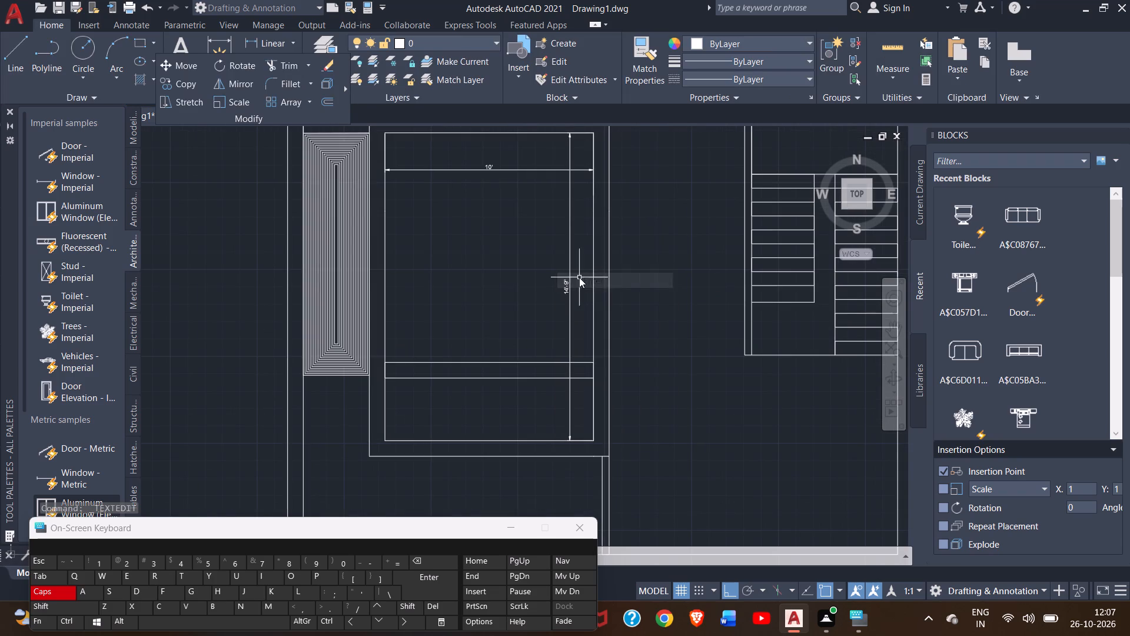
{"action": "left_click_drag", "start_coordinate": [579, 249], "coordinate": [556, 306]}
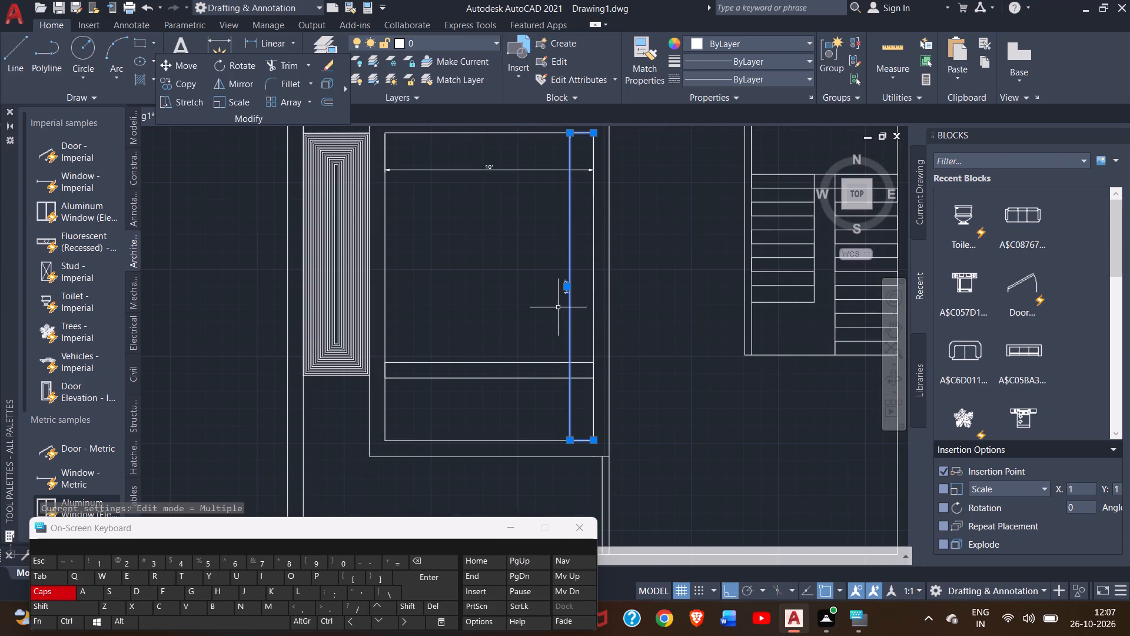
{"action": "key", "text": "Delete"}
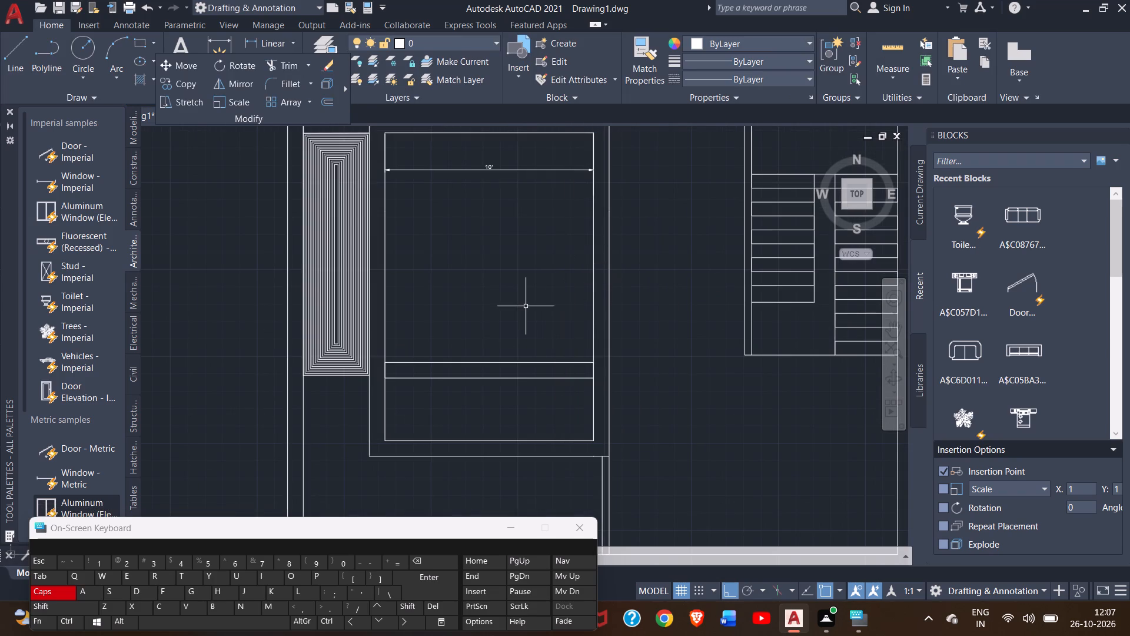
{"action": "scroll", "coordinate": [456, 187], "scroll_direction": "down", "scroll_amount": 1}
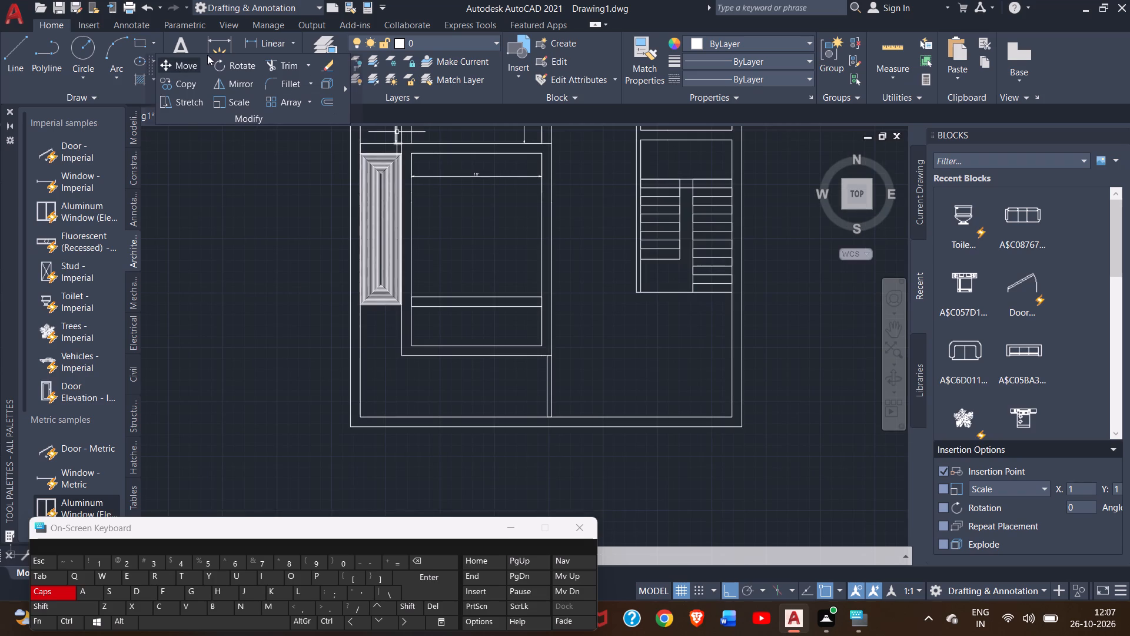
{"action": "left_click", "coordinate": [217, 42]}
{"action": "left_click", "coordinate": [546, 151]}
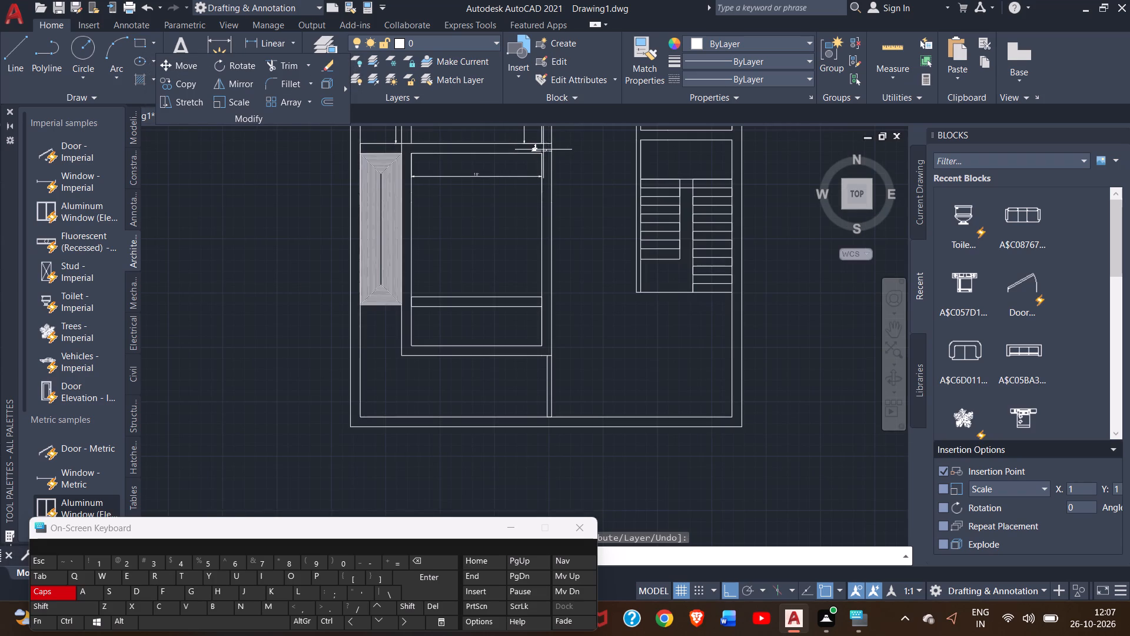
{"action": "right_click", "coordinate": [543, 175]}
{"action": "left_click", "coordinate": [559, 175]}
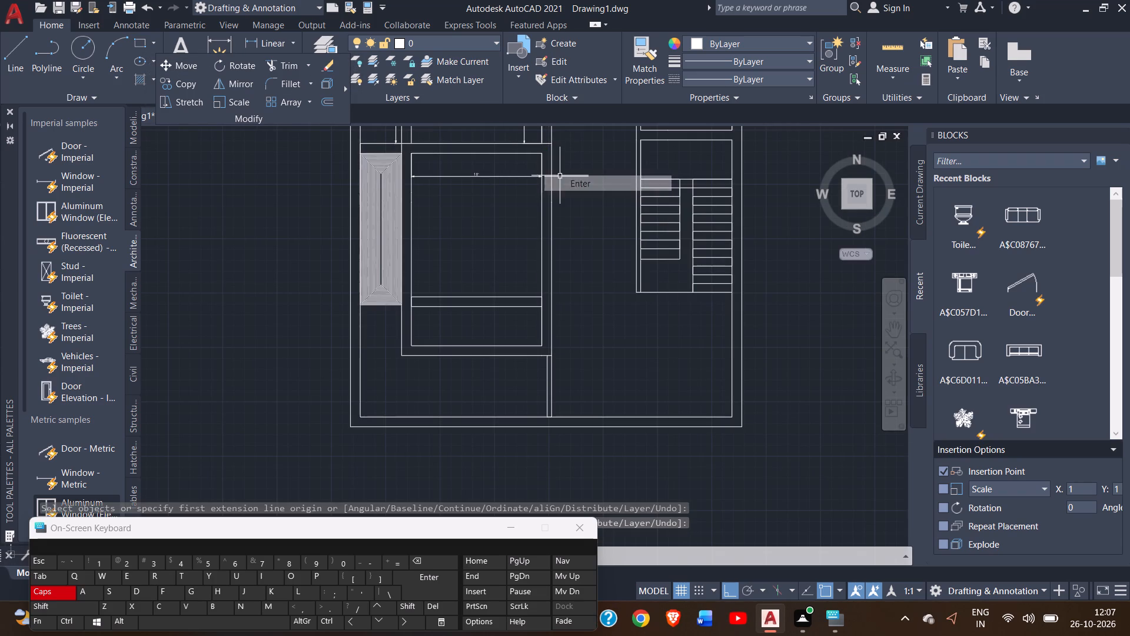
Dimension the large room's north-south length from its north wall to the new partition's north face, just inside the east wall.
{"action": "left_click", "coordinate": [222, 47]}
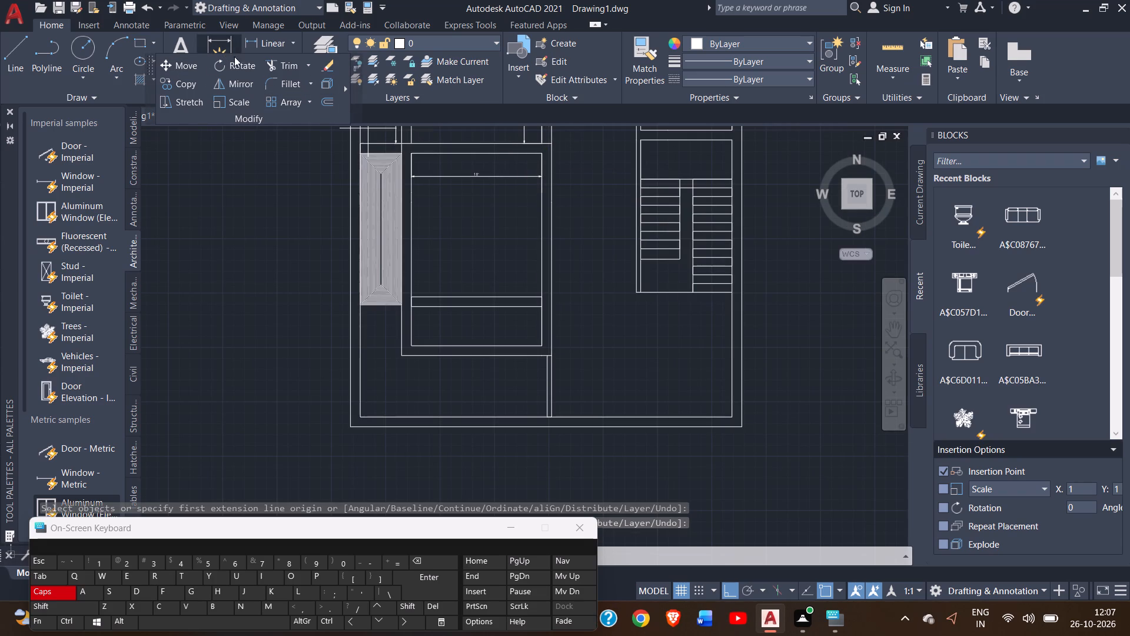
{"action": "left_click", "coordinate": [538, 155]}
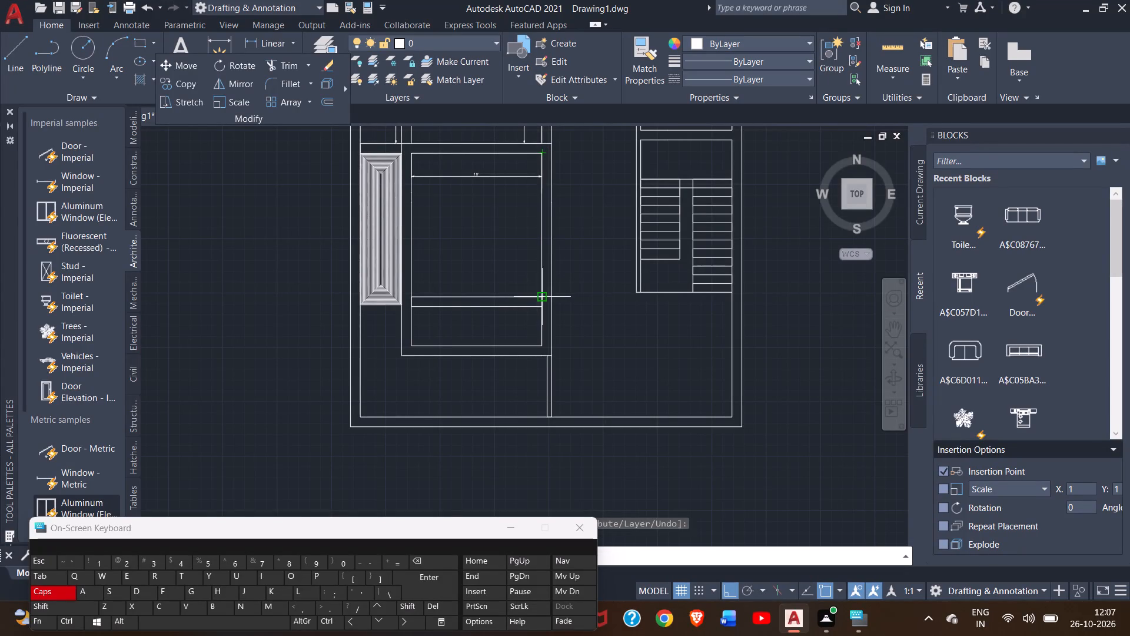
{"action": "scroll", "coordinate": [538, 297], "scroll_direction": "up", "scroll_amount": 2}
{"action": "left_click", "coordinate": [543, 296]}
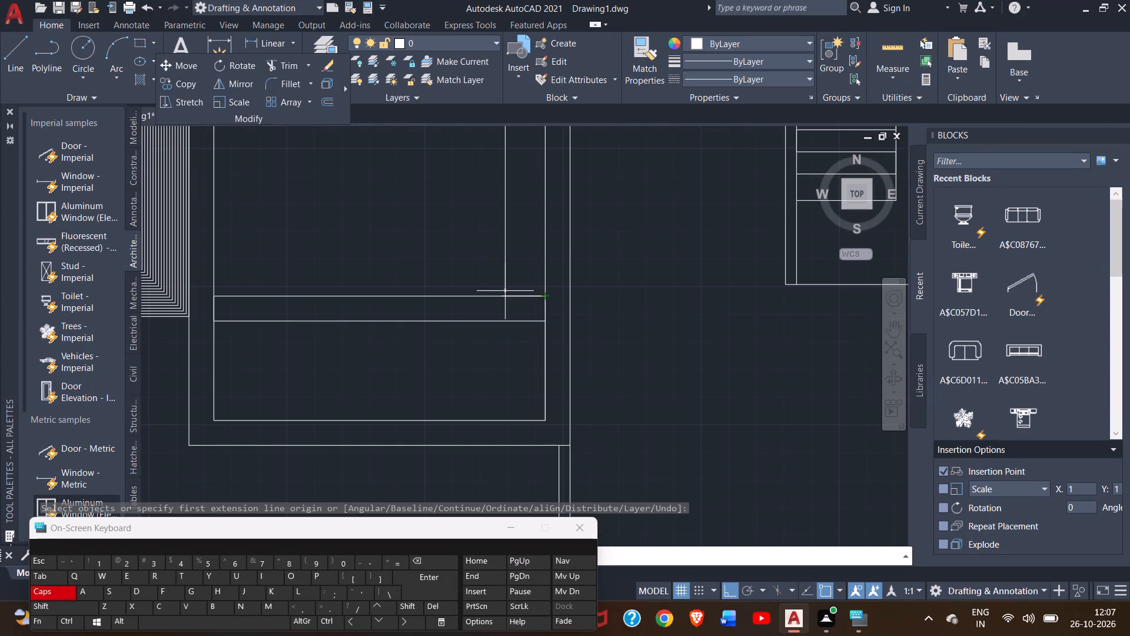
{"action": "left_click", "coordinate": [503, 290]}
{"action": "scroll", "coordinate": [454, 299], "scroll_direction": "down", "scroll_amount": 3}
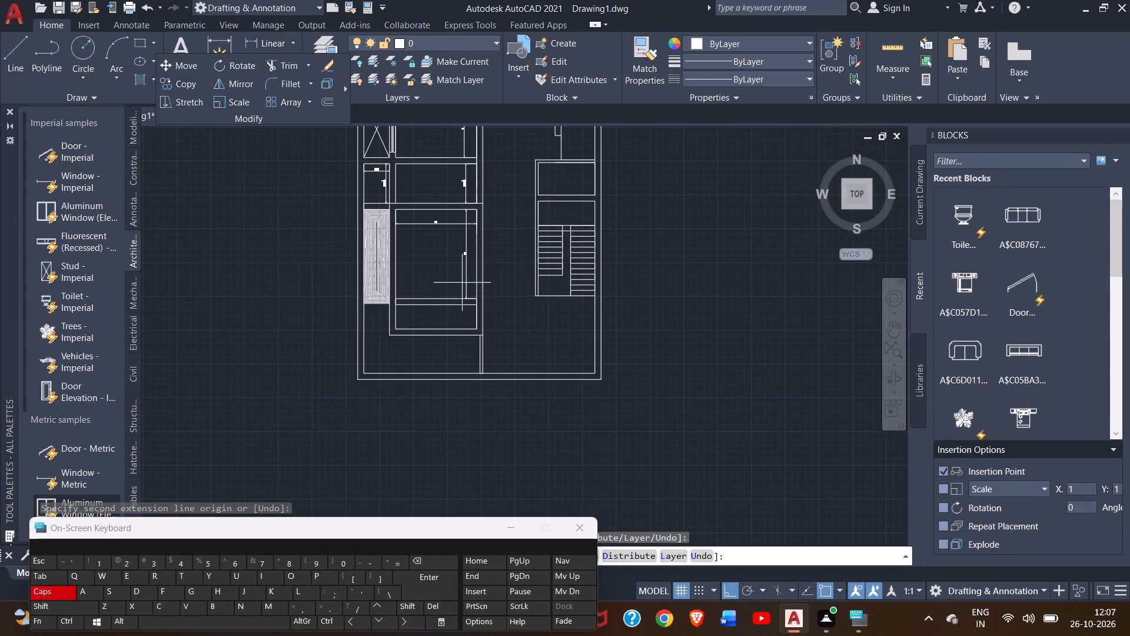
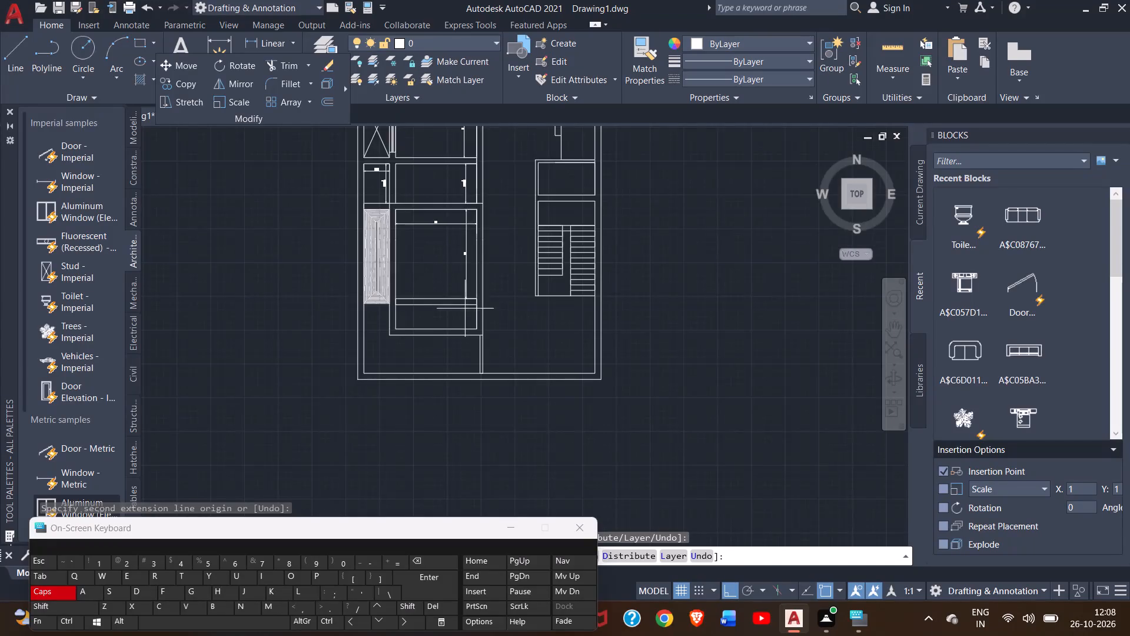
Erase the large room's north-south dimension that runs just inside the east wall to the new partition.
{"action": "scroll", "coordinate": [451, 290], "scroll_direction": "up", "scroll_amount": 2}
{"action": "scroll", "coordinate": [476, 303], "scroll_direction": "down", "scroll_amount": 1}
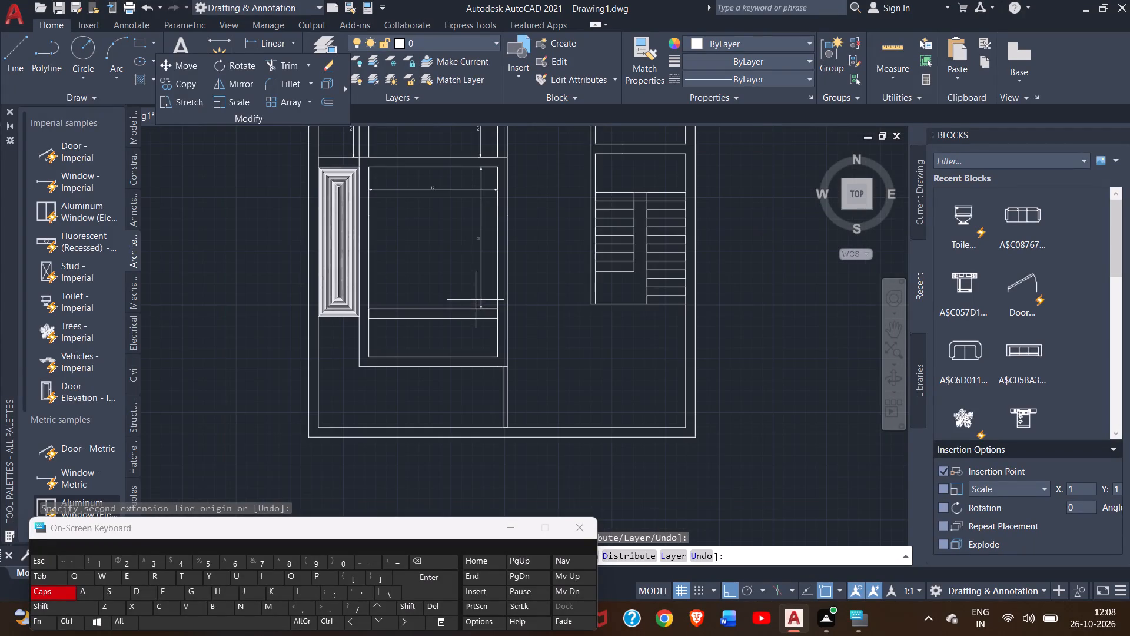
{"action": "scroll", "coordinate": [468, 234], "scroll_direction": "up", "scroll_amount": 2}
{"action": "right_click", "coordinate": [464, 228]}
{"action": "left_click", "coordinate": [486, 236]}
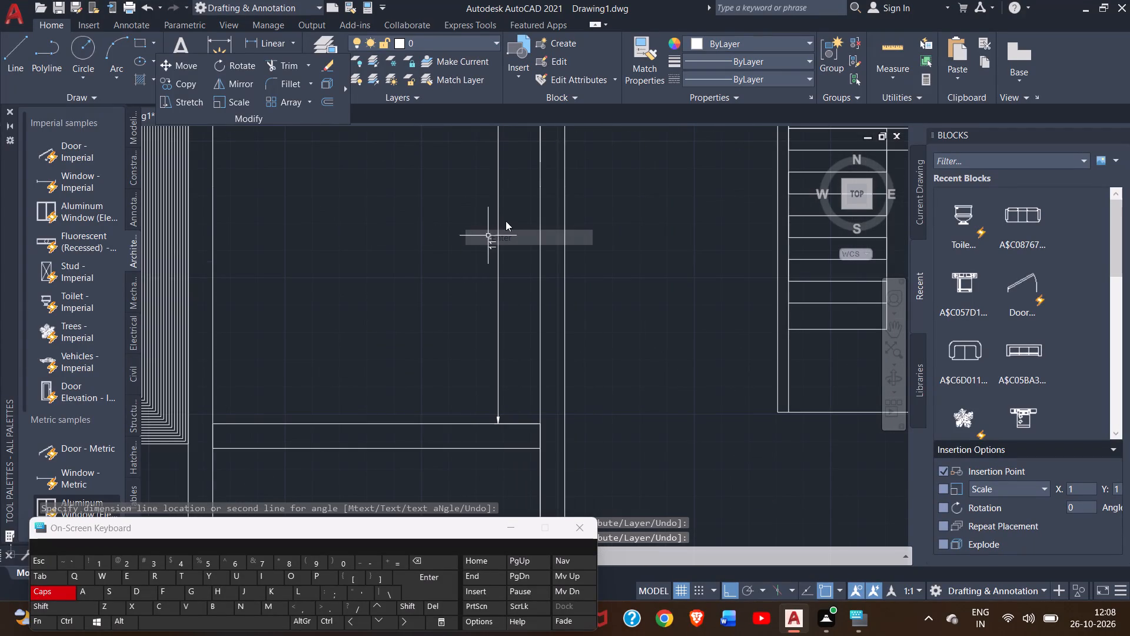
{"action": "left_click", "coordinate": [497, 216]}
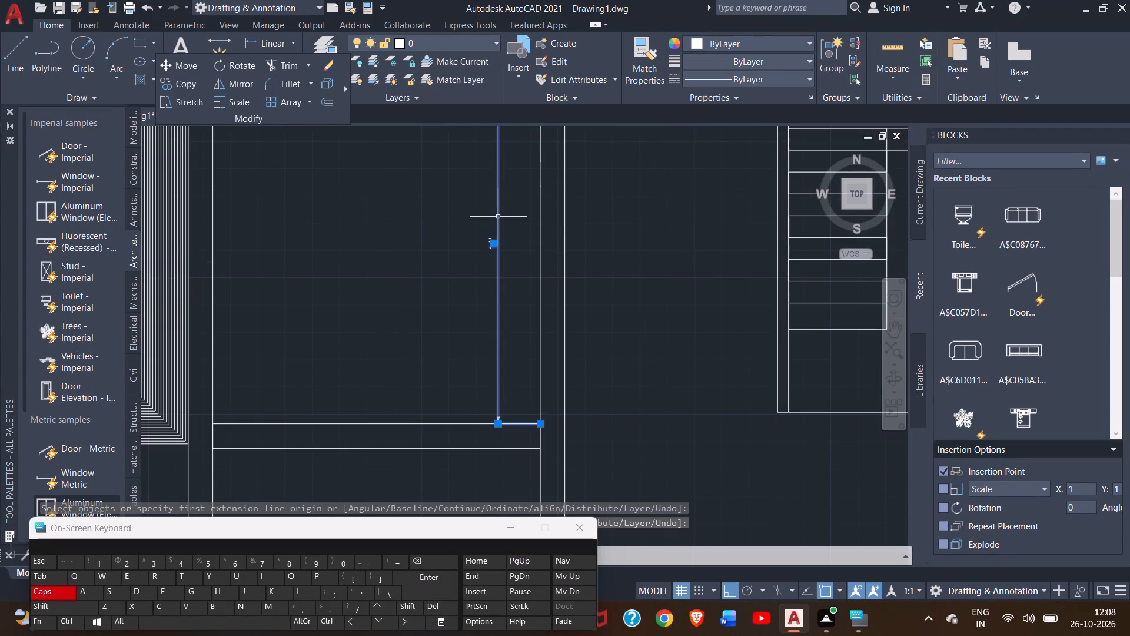
{"action": "key", "text": "Delete"}
Extend the new partition's south face with a line across the large room's east wall to its outer face.
{"action": "scroll", "coordinate": [494, 216], "scroll_direction": "down", "scroll_amount": 2}
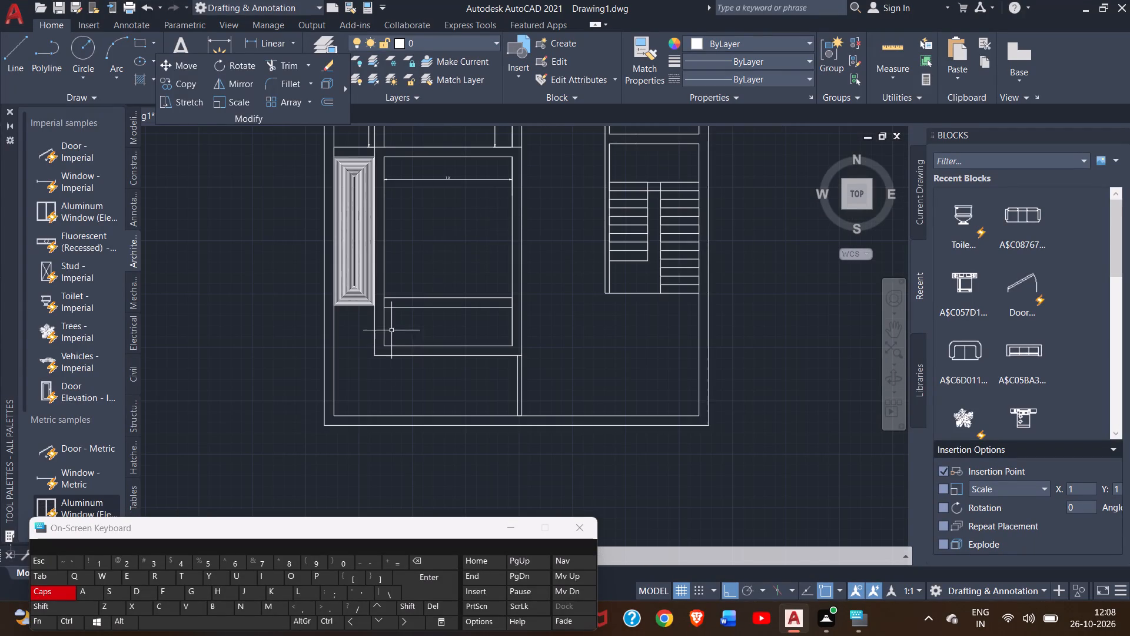
{"action": "scroll", "coordinate": [365, 324], "scroll_direction": "up", "scroll_amount": 1}
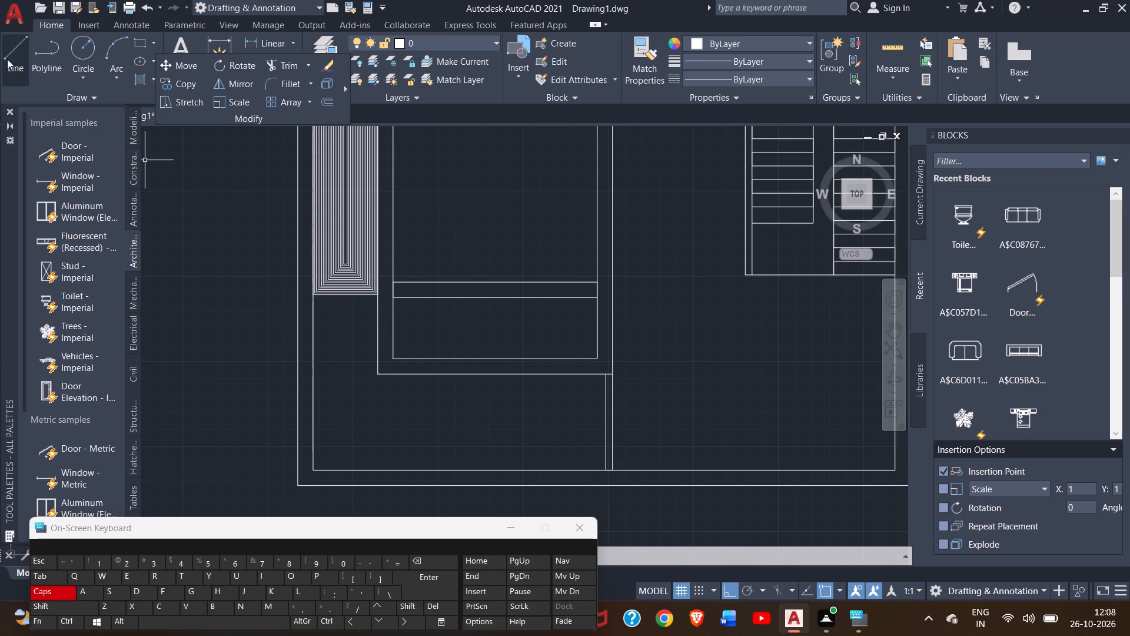
{"action": "double_click", "coordinate": [8, 58]}
{"action": "scroll", "coordinate": [614, 289], "scroll_direction": "up", "scroll_amount": 3}
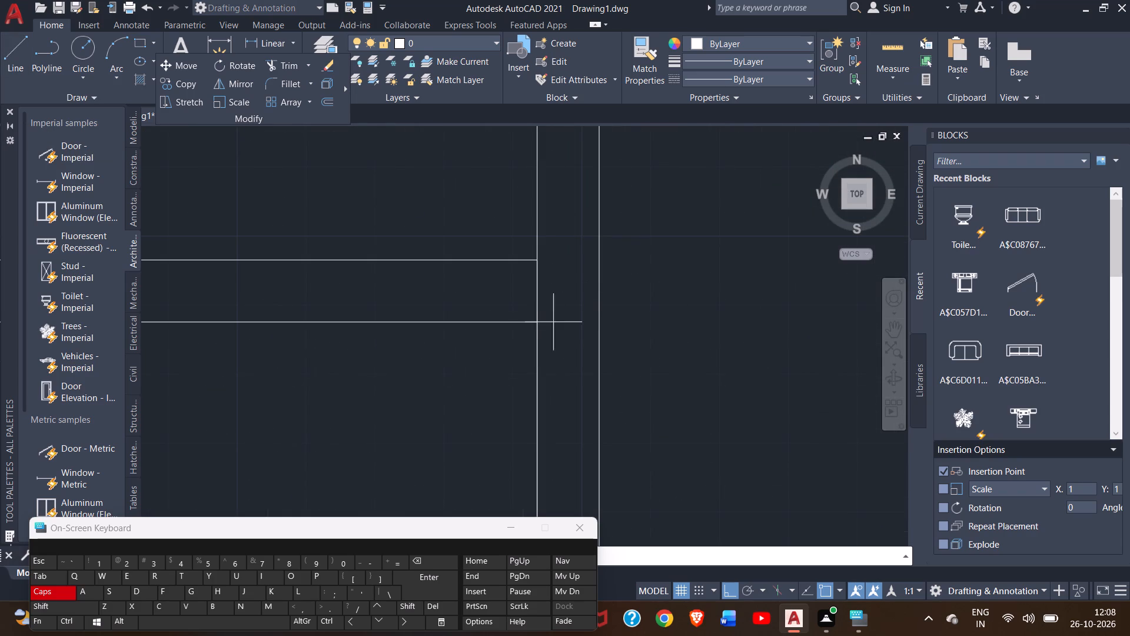
{"action": "left_click", "coordinate": [536, 317]}
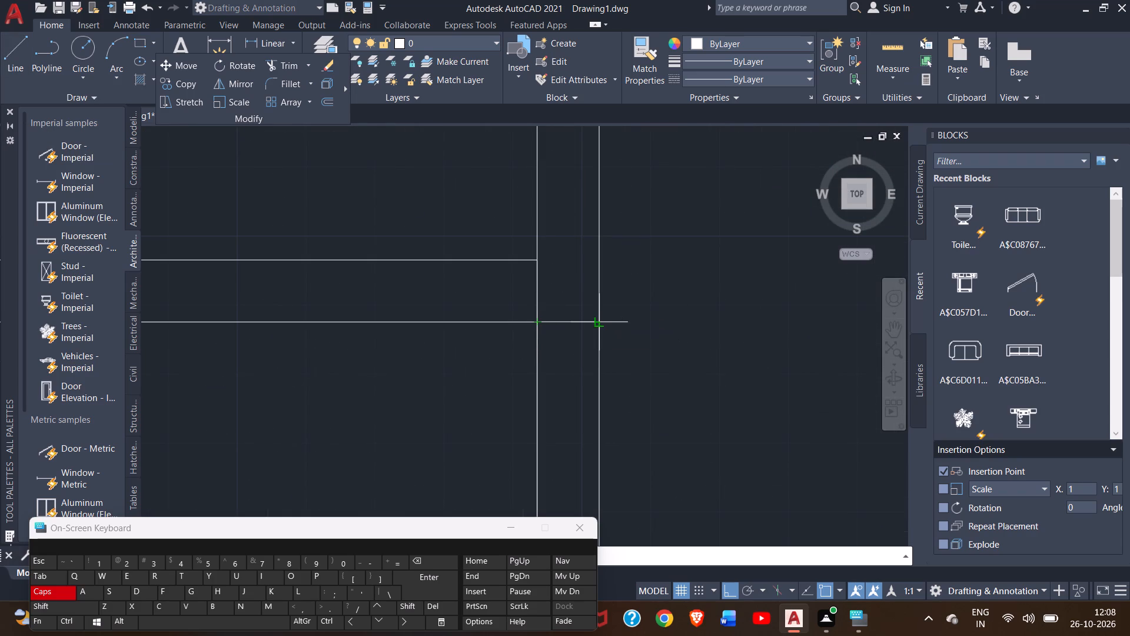
{"action": "left_click", "coordinate": [599, 320]}
{"action": "right_click", "coordinate": [637, 223]}
{"action": "left_click", "coordinate": [677, 238]}
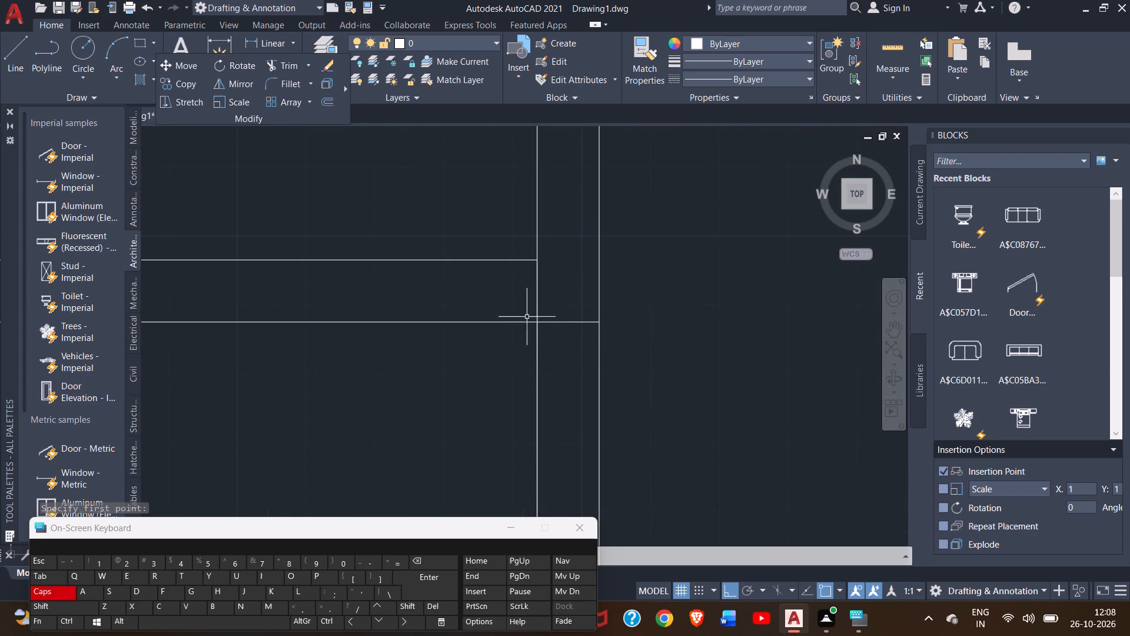
Extend the new partition's south face with a line across the large room's west wall to its outer face.
{"action": "scroll", "coordinate": [523, 319], "scroll_direction": "down", "scroll_amount": 2}
{"action": "middle_click_drag", "start_coordinate": [338, 357], "coordinate": [529, 366]}
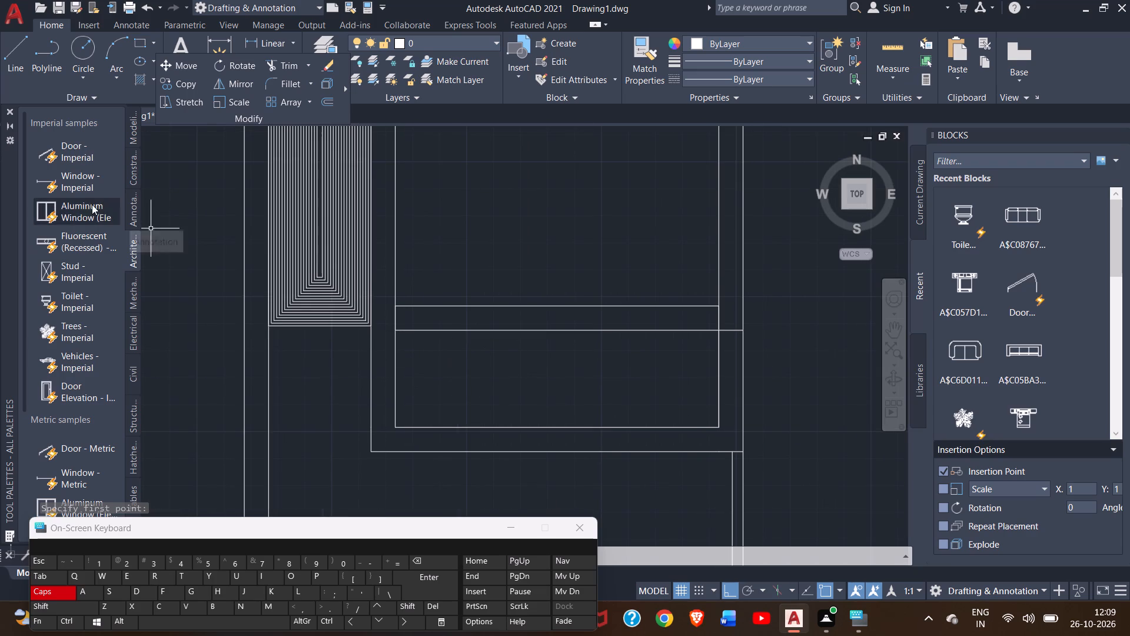
{"action": "left_click", "coordinate": [4, 59]}
{"action": "scroll", "coordinate": [421, 336], "scroll_direction": "up", "scroll_amount": 2}
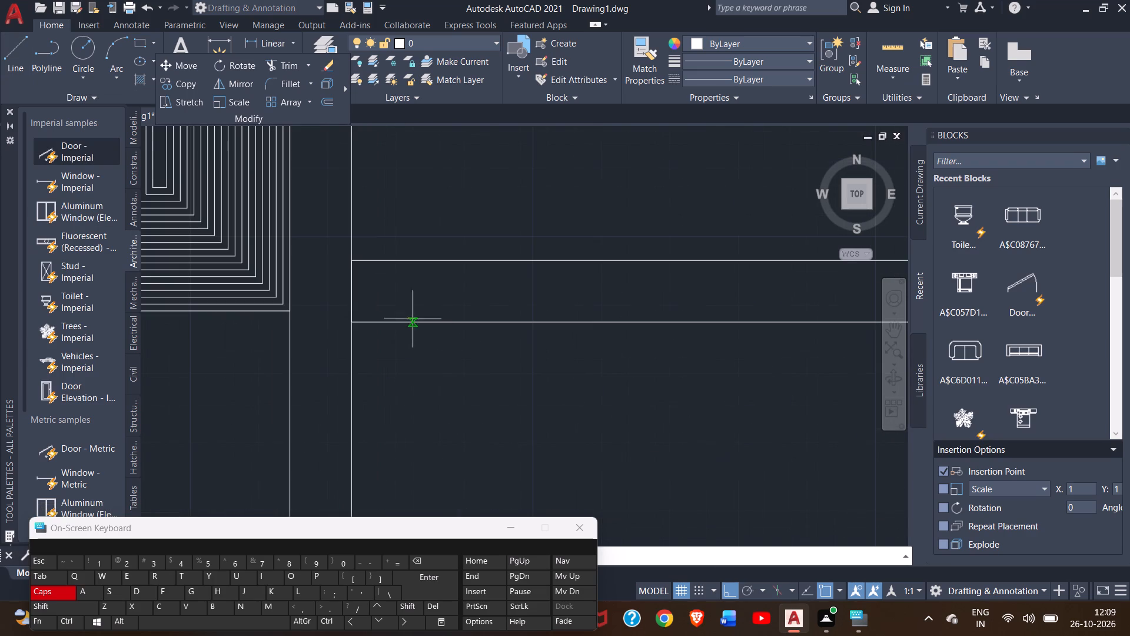
{"action": "double_click", "coordinate": [353, 324]}
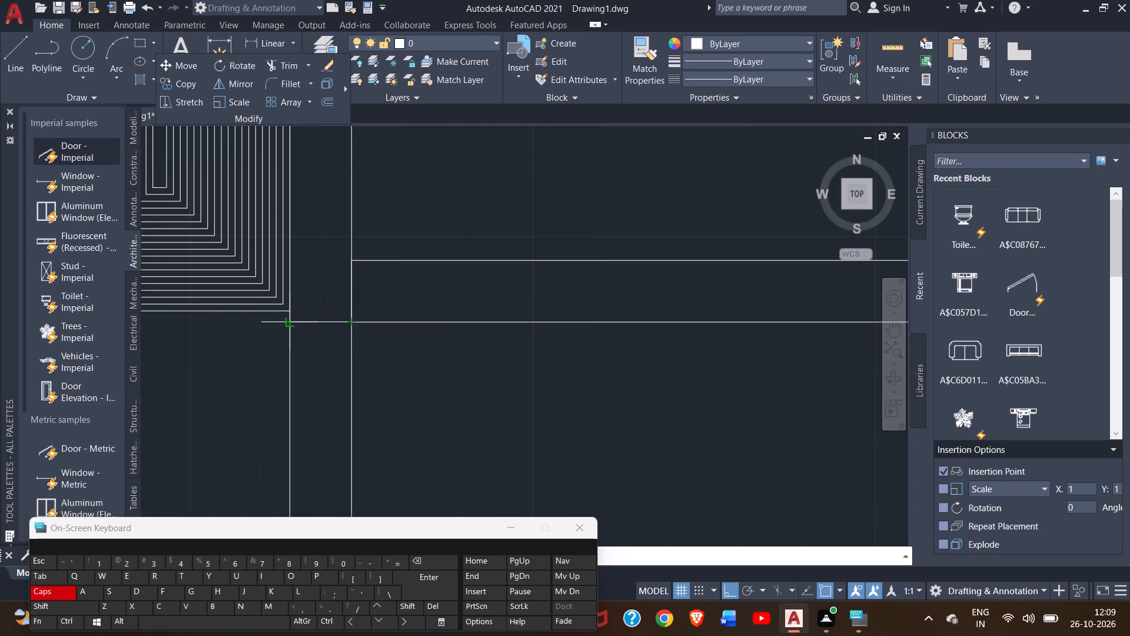
{"action": "left_click", "coordinate": [289, 322]}
{"action": "right_click", "coordinate": [305, 286]}
{"action": "left_click", "coordinate": [324, 290]}
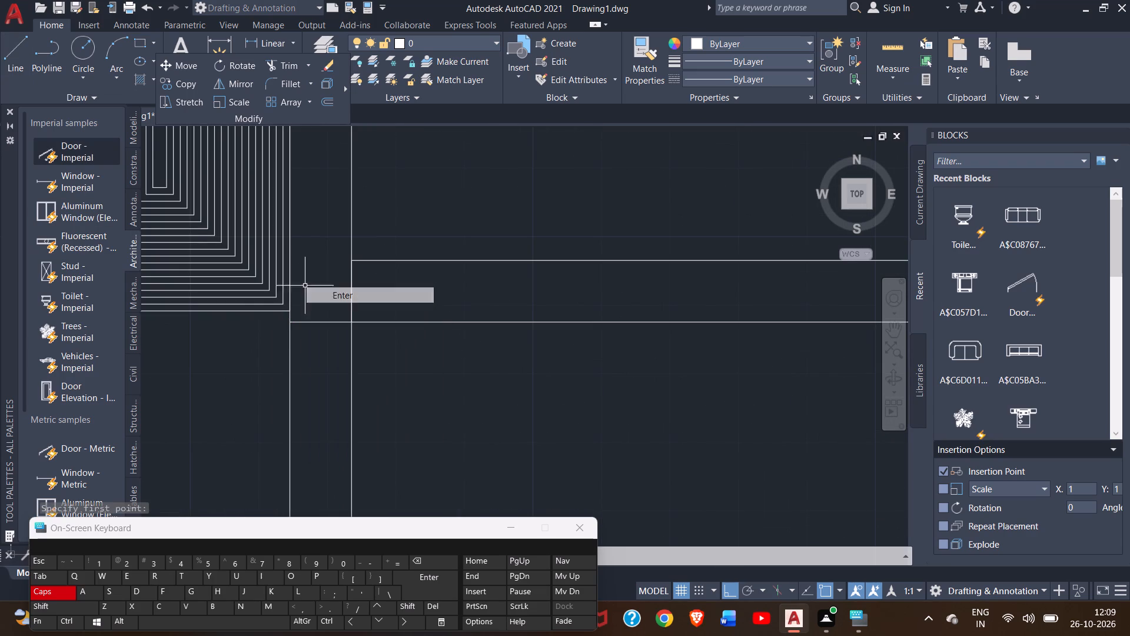
Trim away the large room's east, south and west wall lines south of the new partition.
{"action": "scroll", "coordinate": [423, 293], "scroll_direction": "down", "scroll_amount": 3}
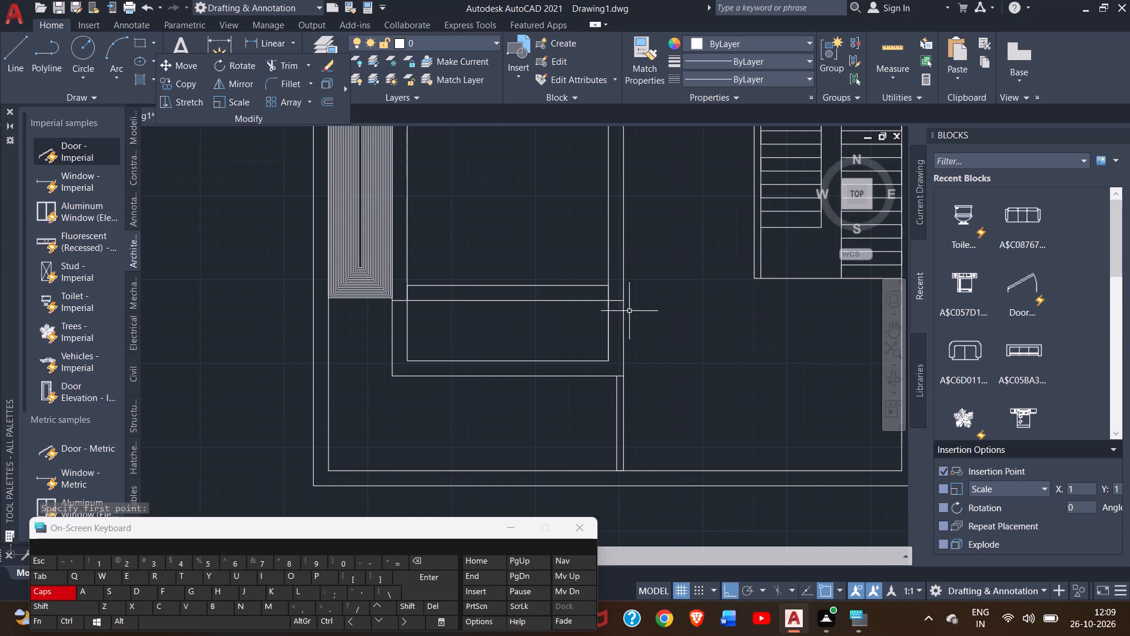
{"action": "left_click", "coordinate": [287, 65]}
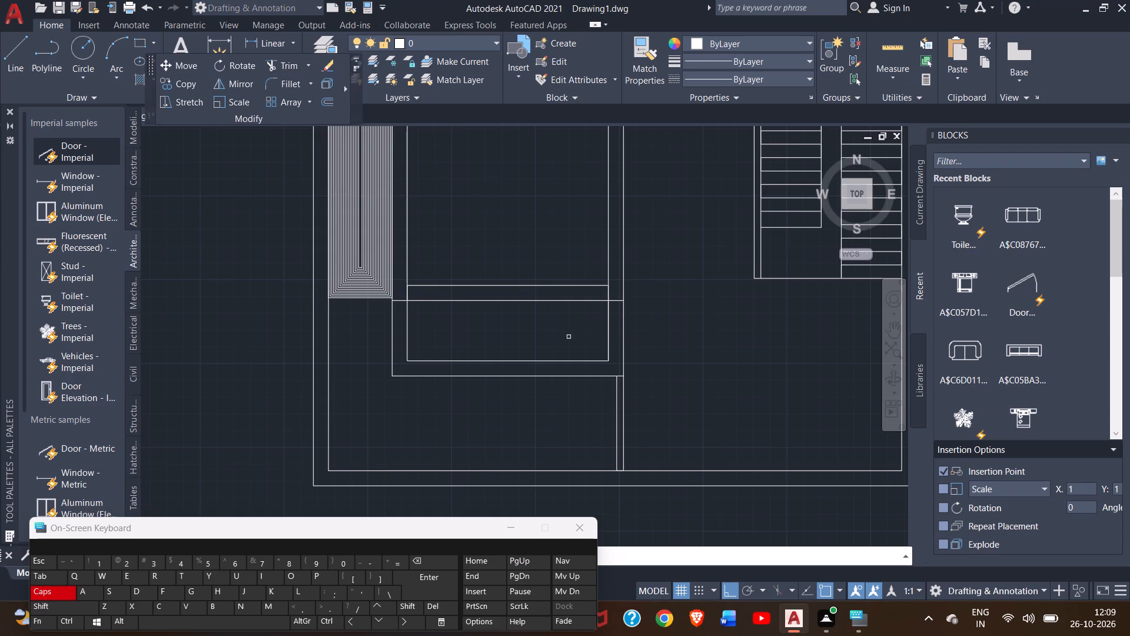
{"action": "left_click_drag", "start_coordinate": [664, 328], "coordinate": [561, 349]}
{"action": "left_click", "coordinate": [561, 349]}
{"action": "left_click_drag", "start_coordinate": [573, 332], "coordinate": [581, 392]}
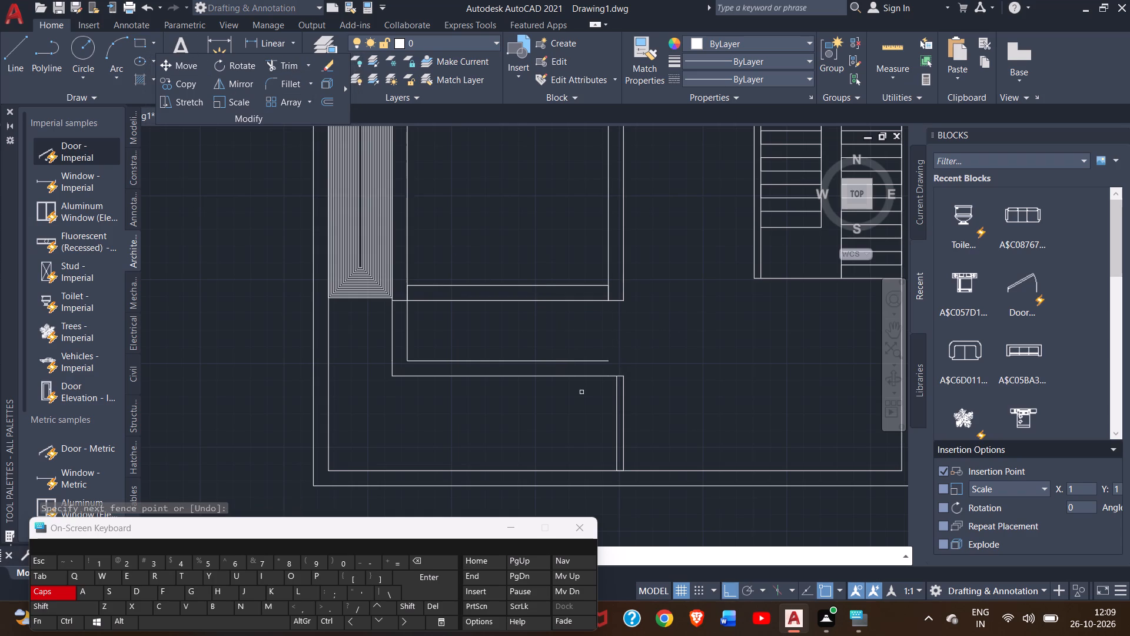
{"action": "left_click_drag", "start_coordinate": [581, 392], "coordinate": [584, 393]}
{"action": "left_click_drag", "start_coordinate": [590, 333], "coordinate": [590, 378]}
{"action": "left_click_drag", "start_coordinate": [423, 326], "coordinate": [421, 325]}
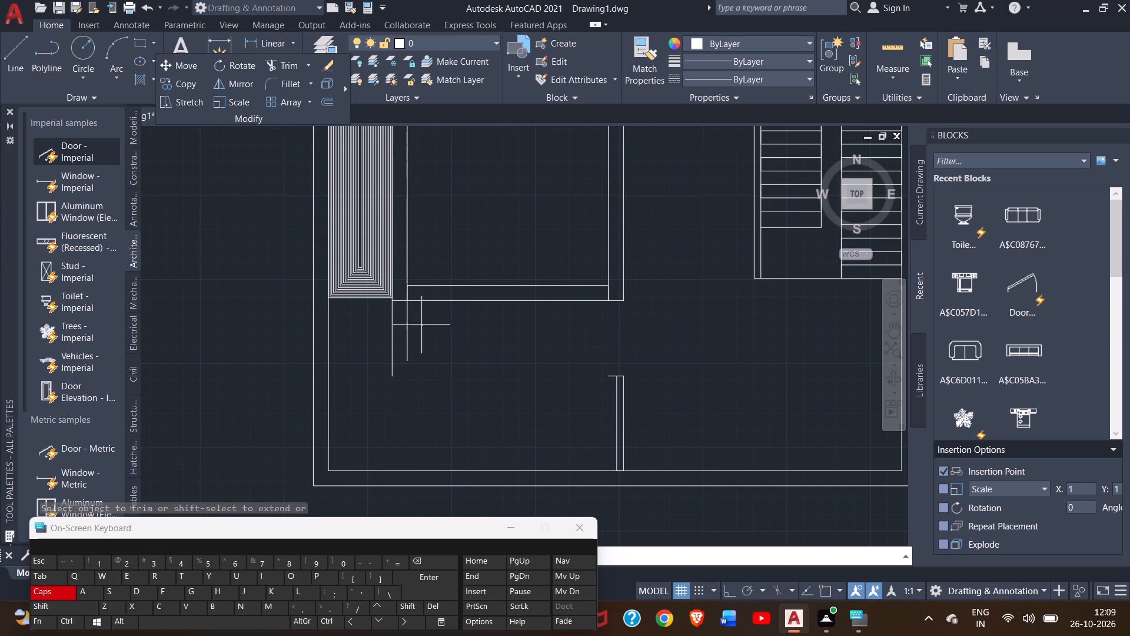
{"action": "left_click_drag", "start_coordinate": [421, 325], "coordinate": [377, 346]}
{"action": "left_click", "coordinate": [377, 346]}
{"action": "double_click", "coordinate": [396, 370]}
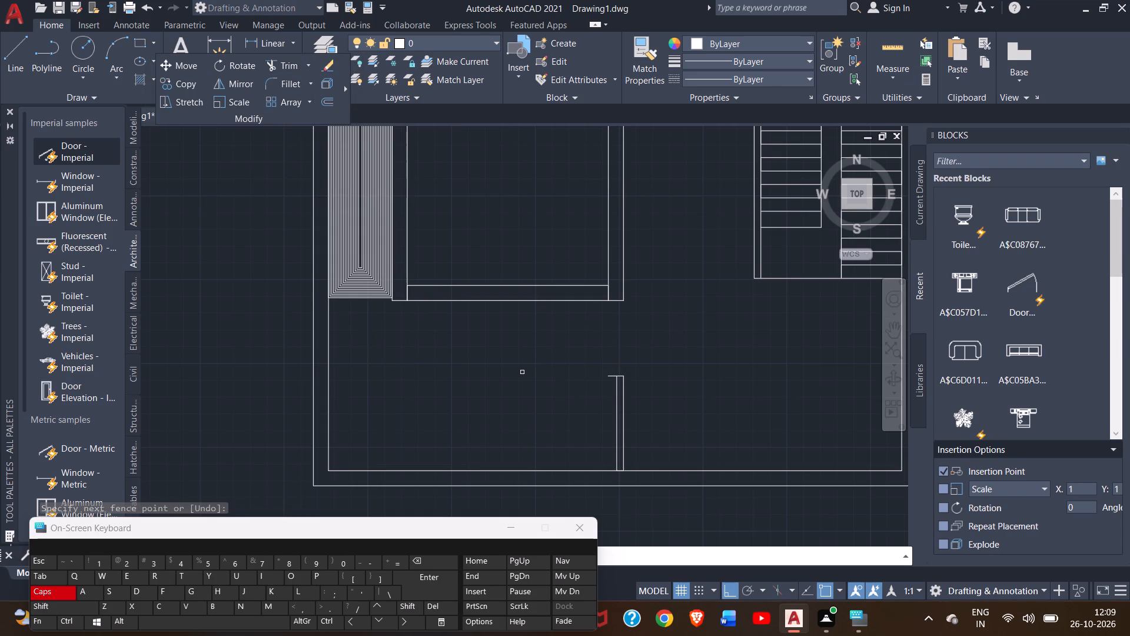
Trim away the thin north-south wall below the former room and the leftover stub at its north end.
{"action": "left_click_drag", "start_coordinate": [706, 390], "coordinate": [570, 436]}
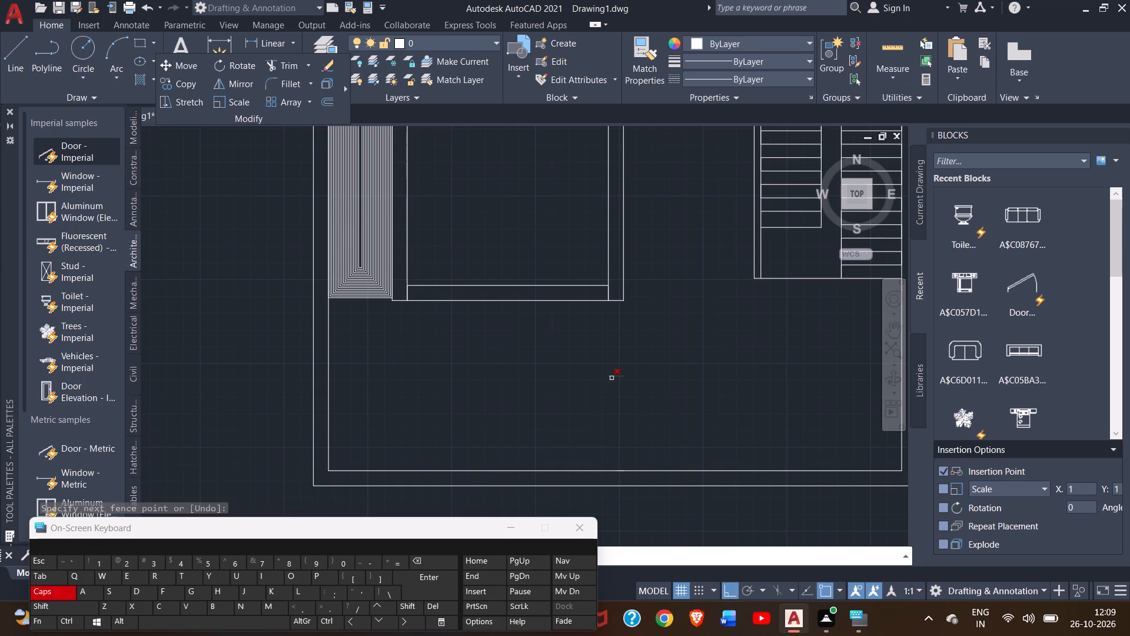
{"action": "double_click", "coordinate": [616, 378]}
{"action": "right_click", "coordinate": [620, 361]}
{"action": "left_click", "coordinate": [643, 366]}
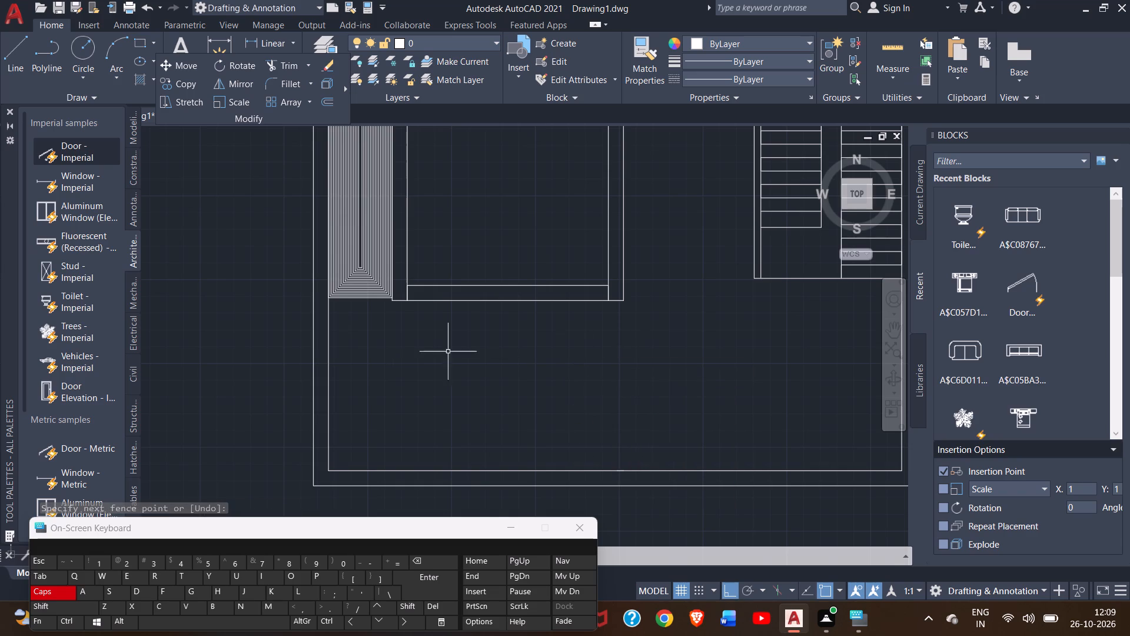
Draw a 4" thick north-south wall from the large room's outer southeast corner to the south boundary wall's inner face.
{"action": "double_click", "coordinate": [18, 74]}
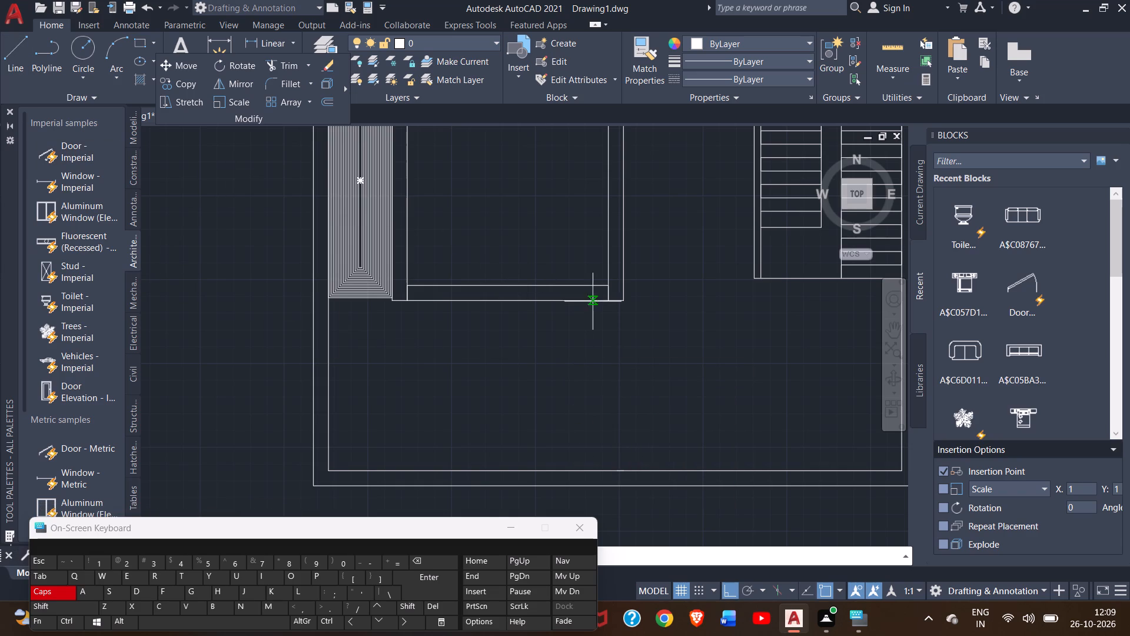
{"action": "left_click", "coordinate": [624, 302]}
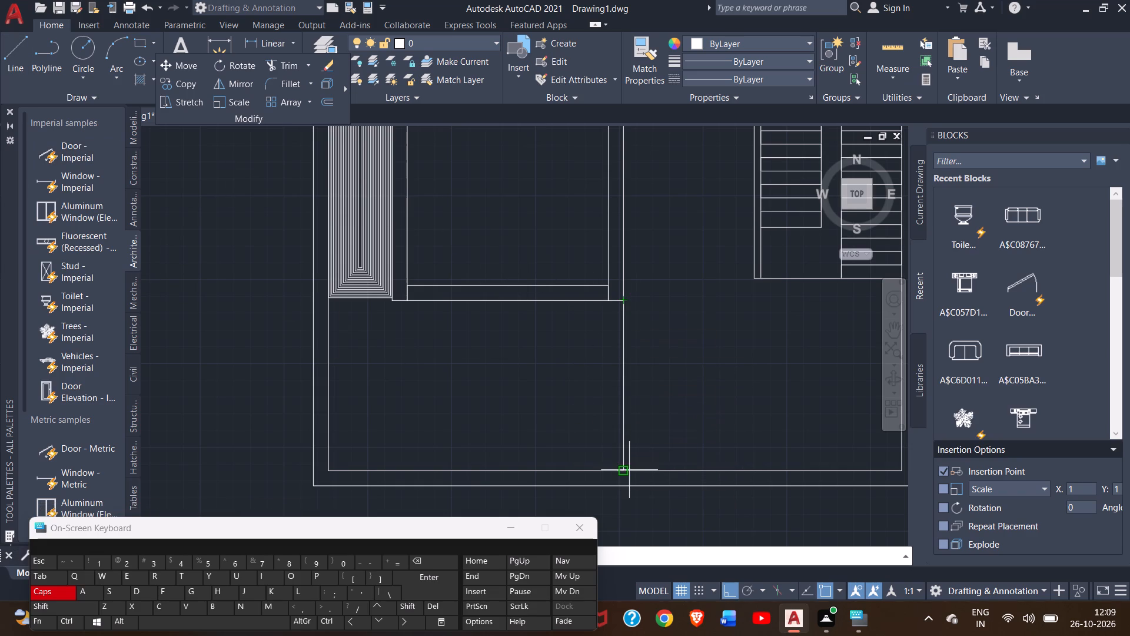
{"action": "double_click", "coordinate": [626, 471]}
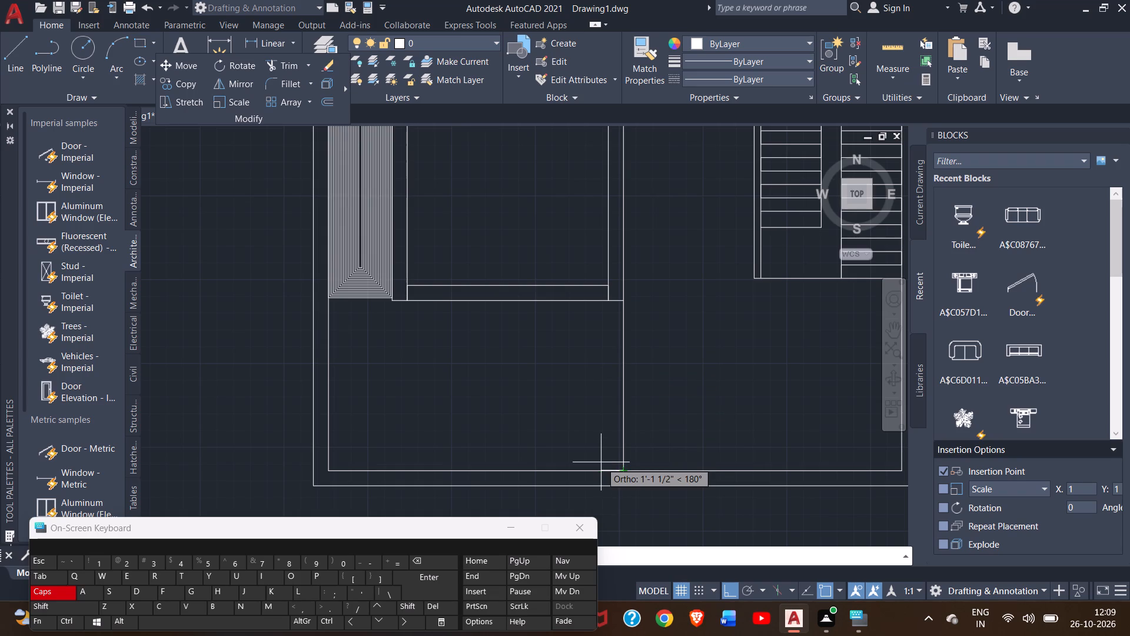
{"action": "key", "text": "4"}
{"action": "key", "text": "shift+quotedbl"}
{"action": "key", "text": "Return"}
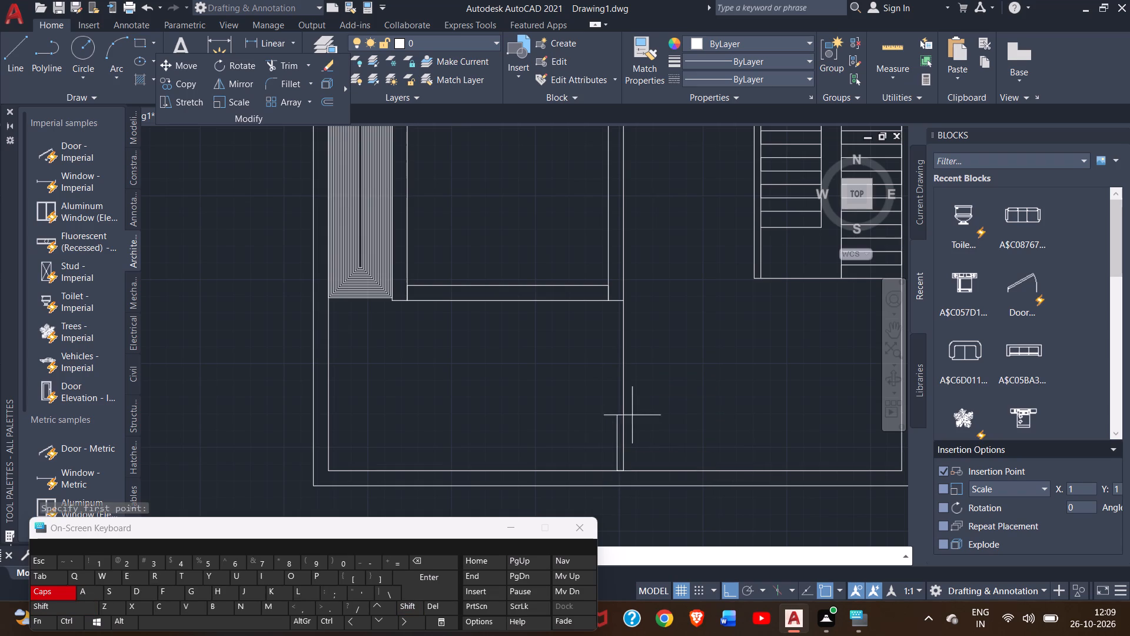
{"action": "scroll", "coordinate": [604, 302], "scroll_direction": "up", "scroll_amount": 1}
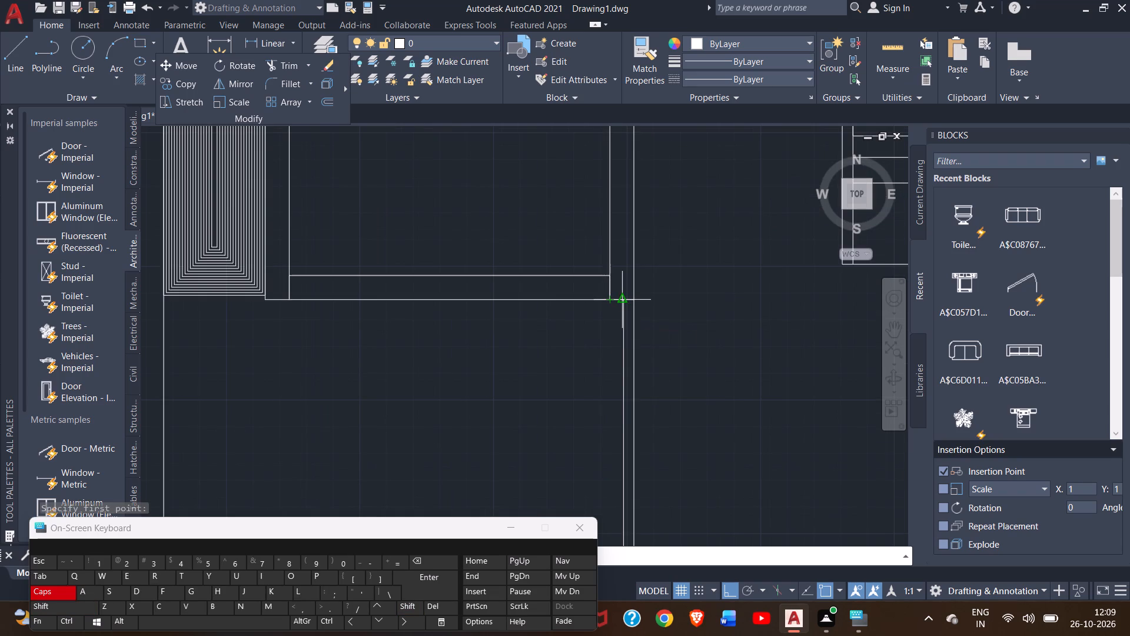
{"action": "double_click", "coordinate": [620, 297]}
{"action": "right_click", "coordinate": [627, 314]}
{"action": "left_click", "coordinate": [646, 319]}
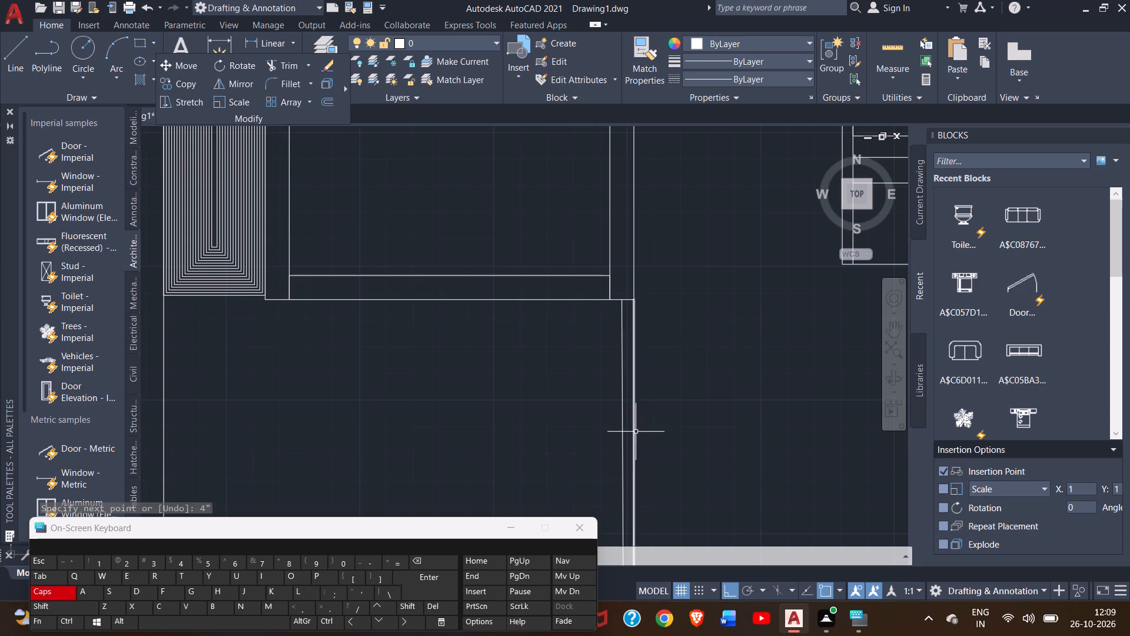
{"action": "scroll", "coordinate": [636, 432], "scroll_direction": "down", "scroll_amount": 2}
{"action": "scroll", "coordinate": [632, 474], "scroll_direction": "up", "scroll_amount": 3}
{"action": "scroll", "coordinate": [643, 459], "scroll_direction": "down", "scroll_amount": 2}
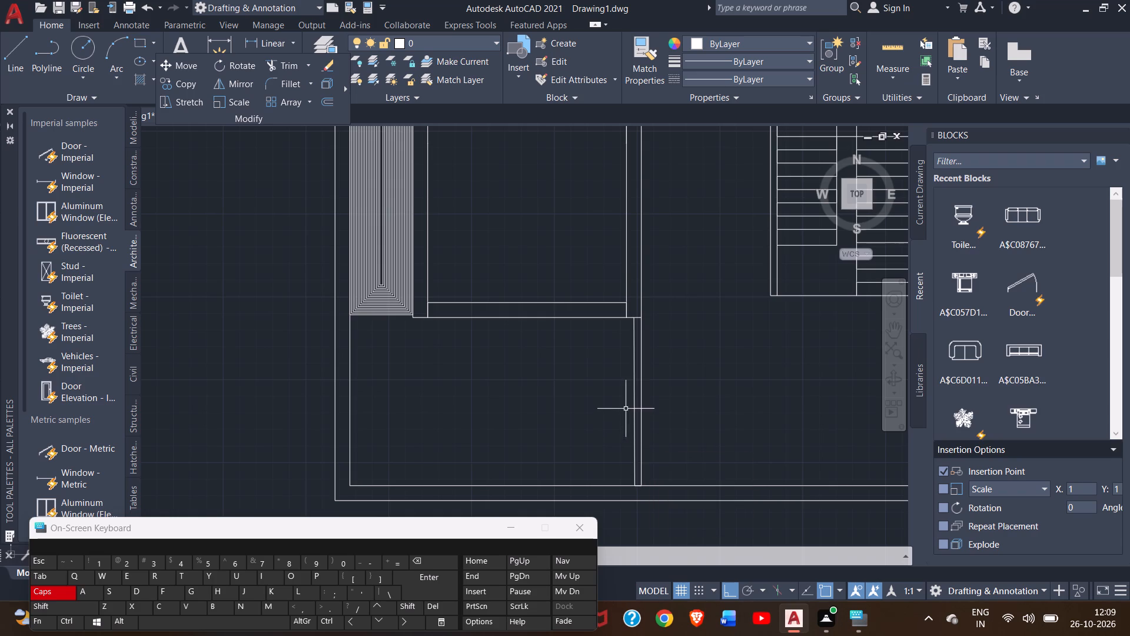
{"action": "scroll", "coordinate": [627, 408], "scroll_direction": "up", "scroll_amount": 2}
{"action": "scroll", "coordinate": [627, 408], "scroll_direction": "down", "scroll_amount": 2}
Outline a 5' wide window in the large room's south wall, starting about 2' from its west wall, with jamb lines across the wall.
{"action": "scroll", "coordinate": [630, 412], "scroll_direction": "down", "scroll_amount": 1}
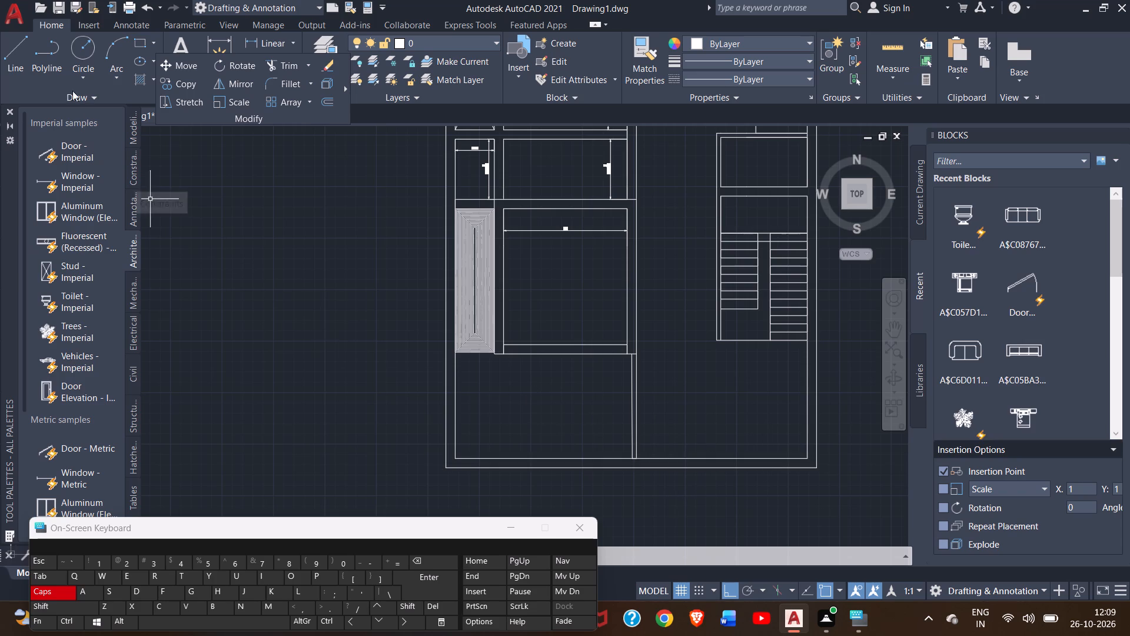
{"action": "double_click", "coordinate": [6, 64]}
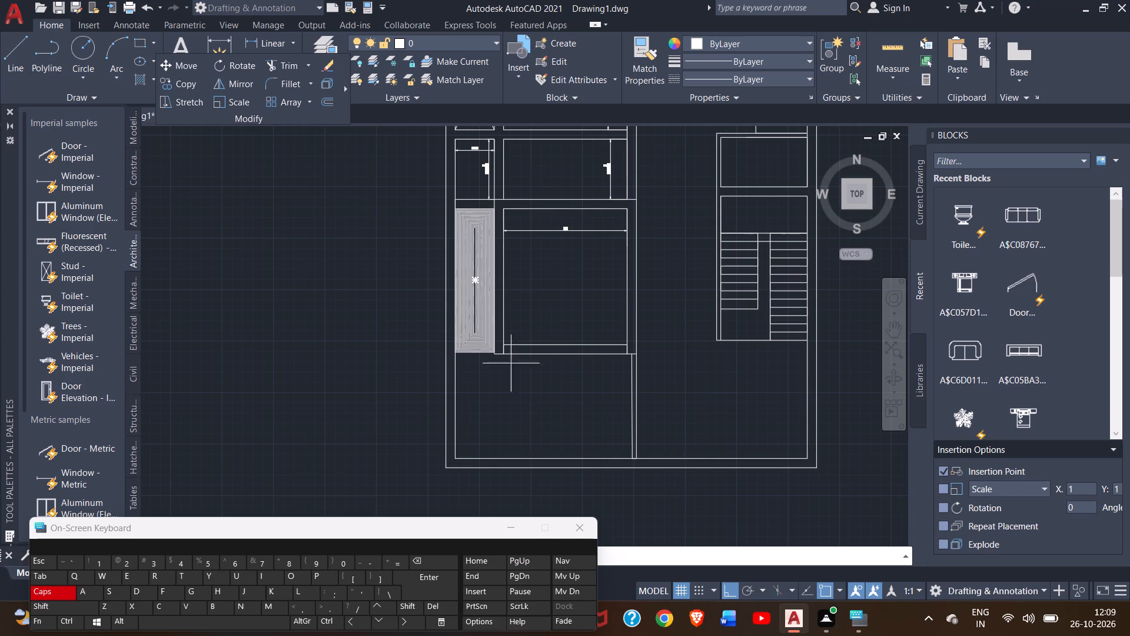
{"action": "scroll", "coordinate": [494, 356], "scroll_direction": "up", "scroll_amount": 1}
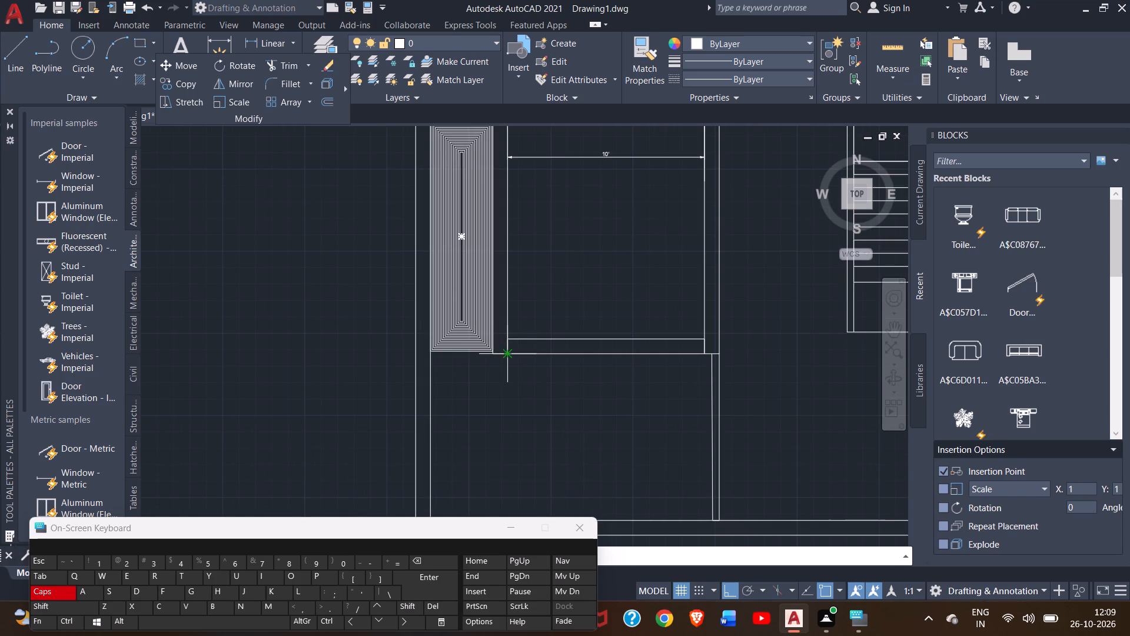
{"action": "left_click", "coordinate": [508, 355]}
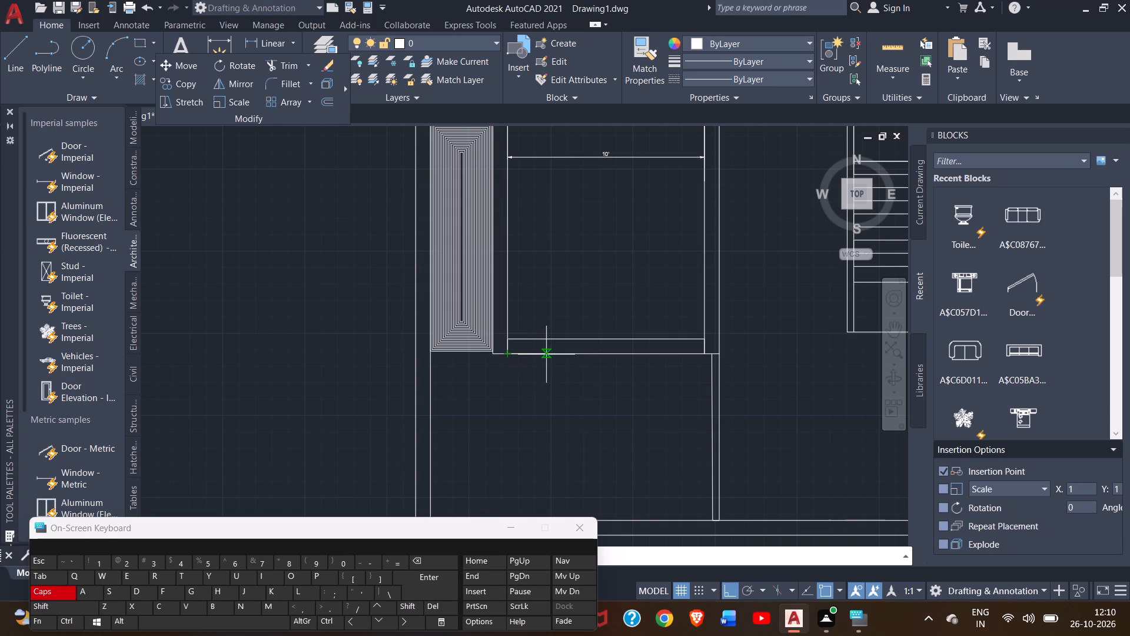
{"action": "left_click", "coordinate": [546, 355]}
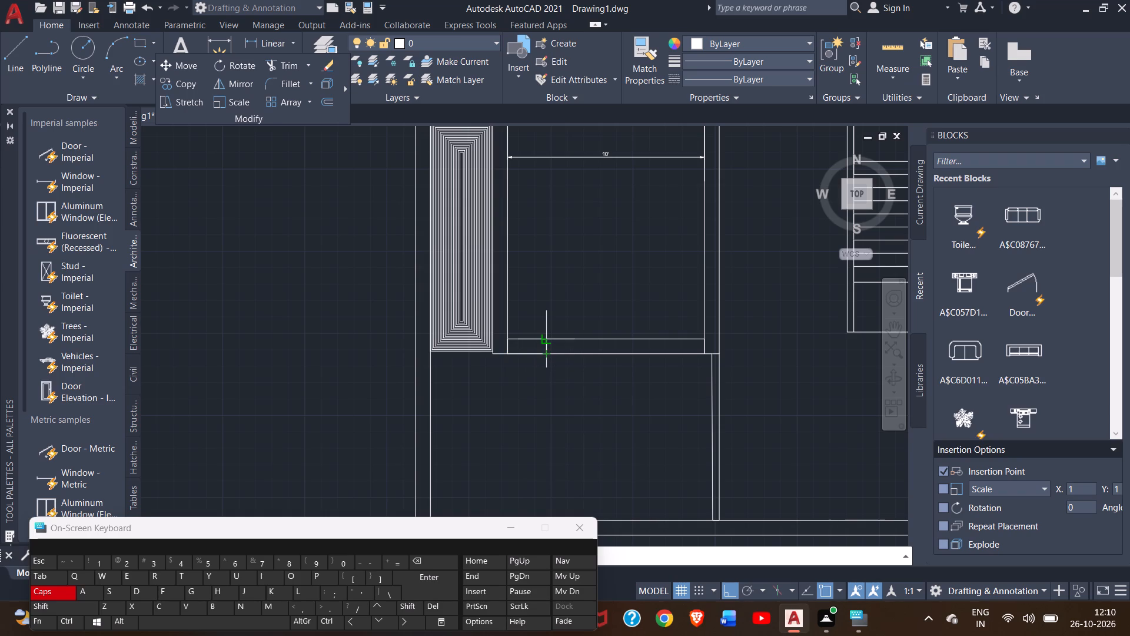
{"action": "double_click", "coordinate": [550, 335]}
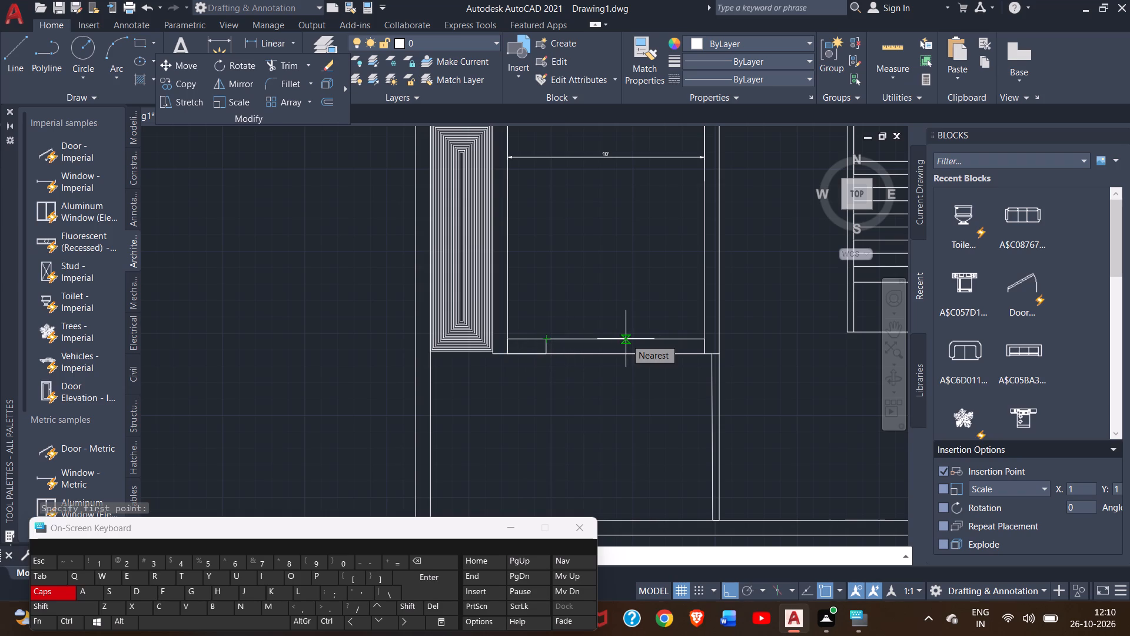
{"action": "type", "text": "4'"}
{"action": "key", "text": "Return"}
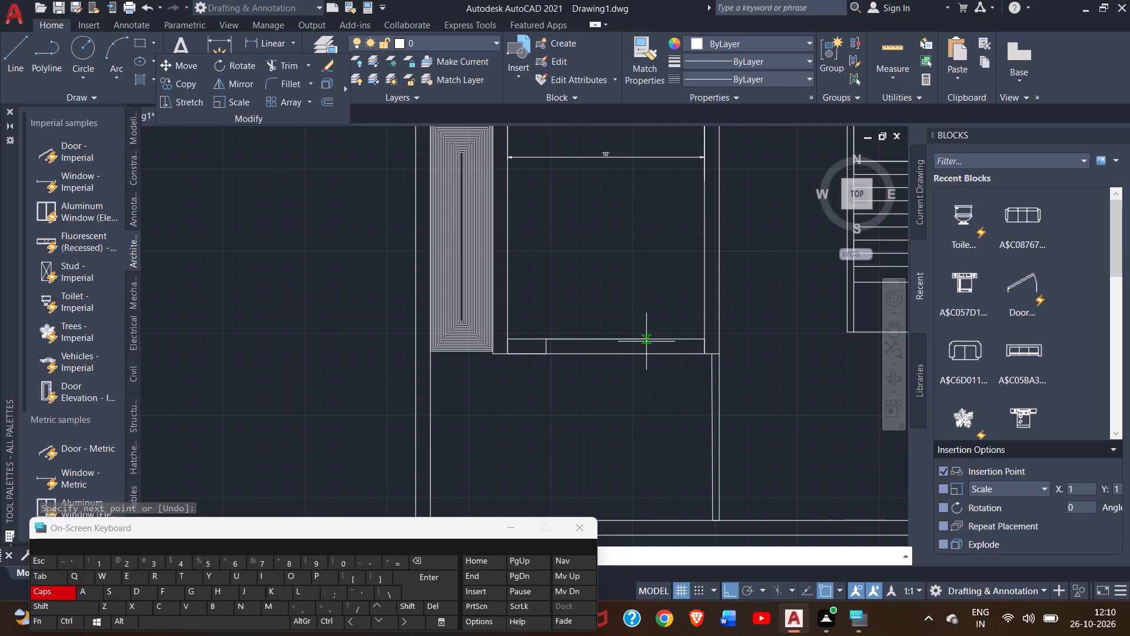
{"action": "type", "text": "1'"}
{"action": "key", "text": "Return"}
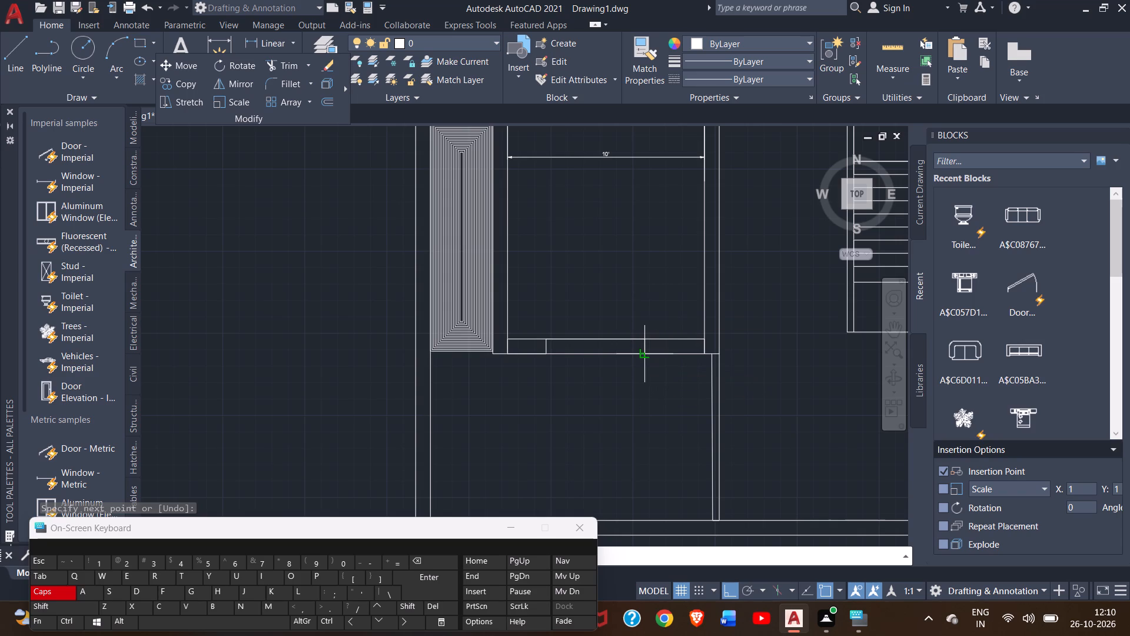
{"action": "left_click", "coordinate": [646, 353]}
{"action": "right_click", "coordinate": [657, 341]}
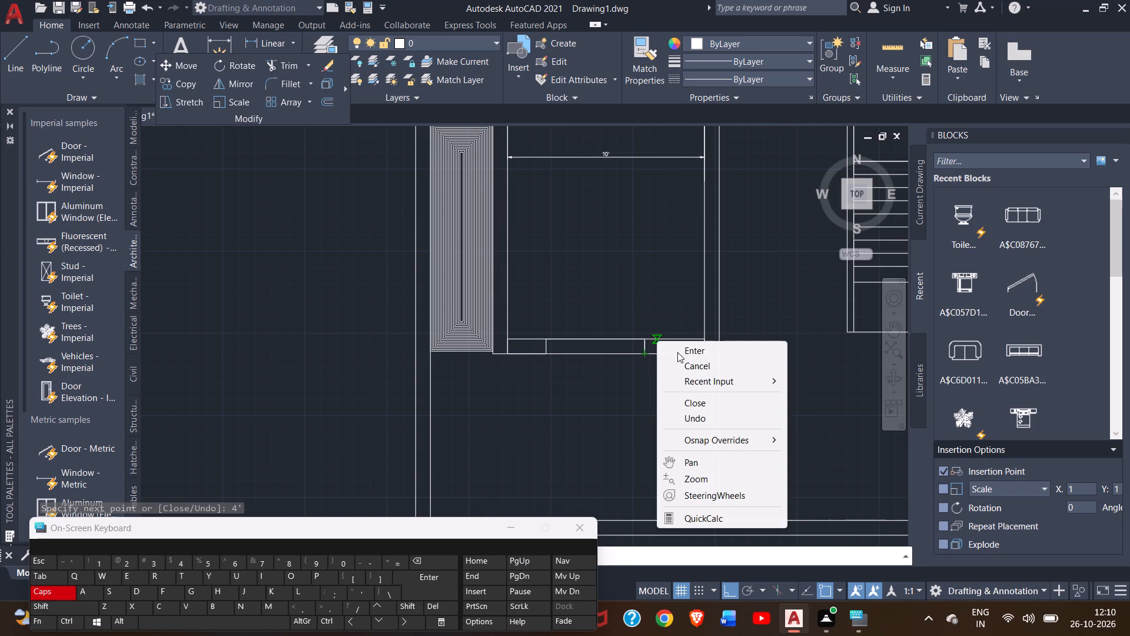
{"action": "left_click", "coordinate": [678, 352]}
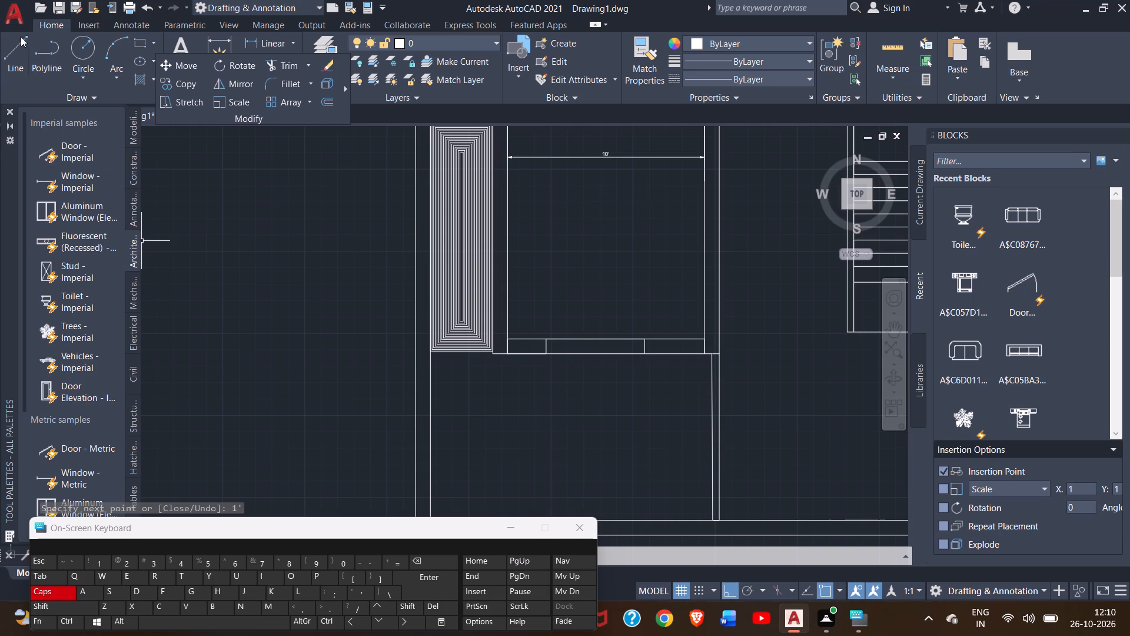
Draw the new window's centre line between the midpoints of its two jamb lines.
{"action": "double_click", "coordinate": [21, 46]}
{"action": "scroll", "coordinate": [570, 372], "scroll_direction": "up", "scroll_amount": 3}
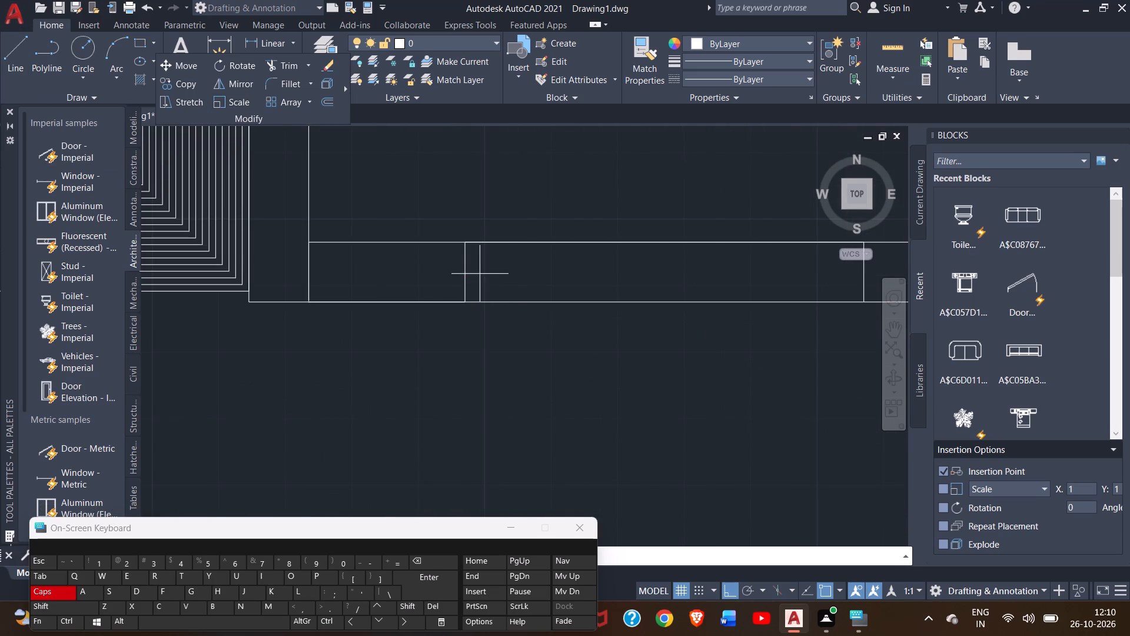
{"action": "double_click", "coordinate": [466, 271]}
{"action": "scroll", "coordinate": [544, 274], "scroll_direction": "down", "scroll_amount": 1}
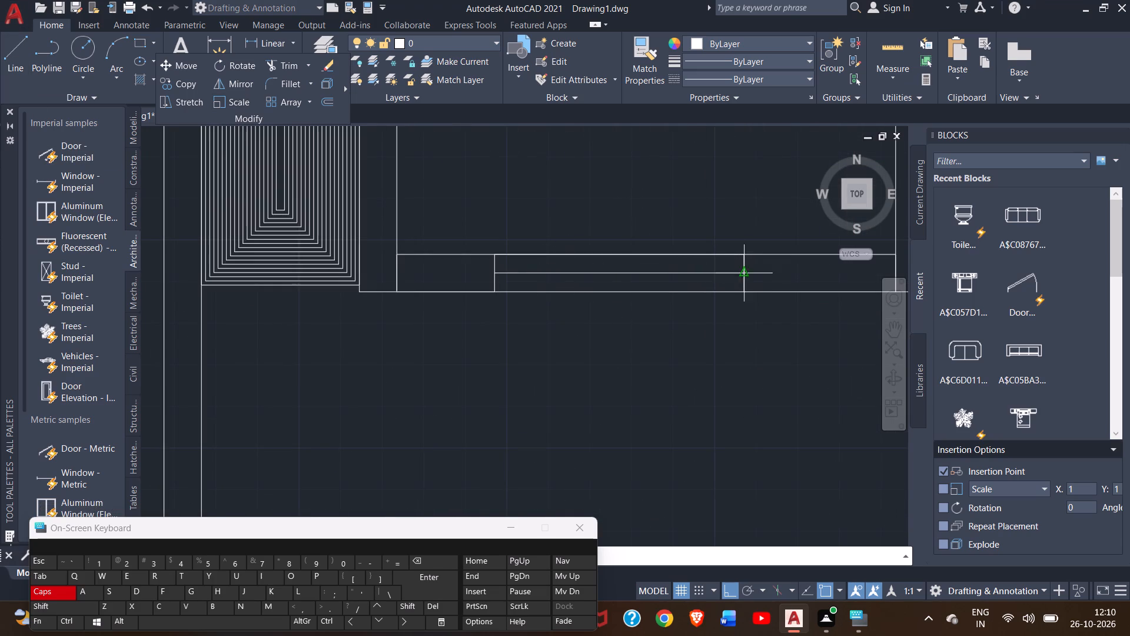
{"action": "left_click", "coordinate": [746, 277]}
{"action": "right_click", "coordinate": [745, 270]}
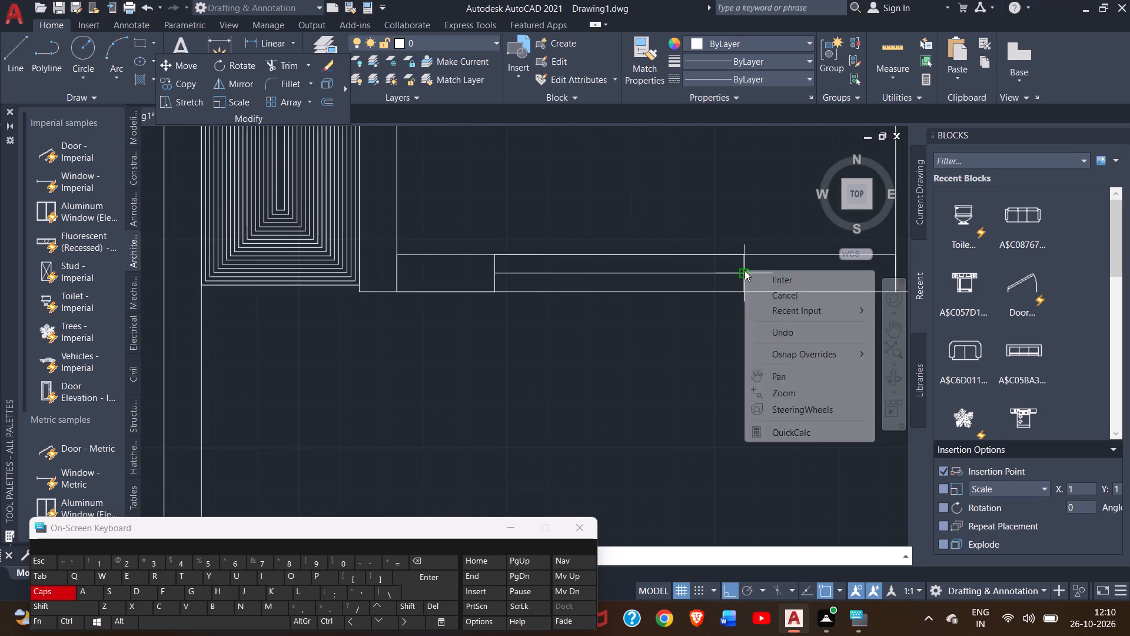
{"action": "left_click", "coordinate": [769, 280]}
Offset the window's centre line 1" to the north and to the south.
{"action": "left_click", "coordinate": [724, 272]}
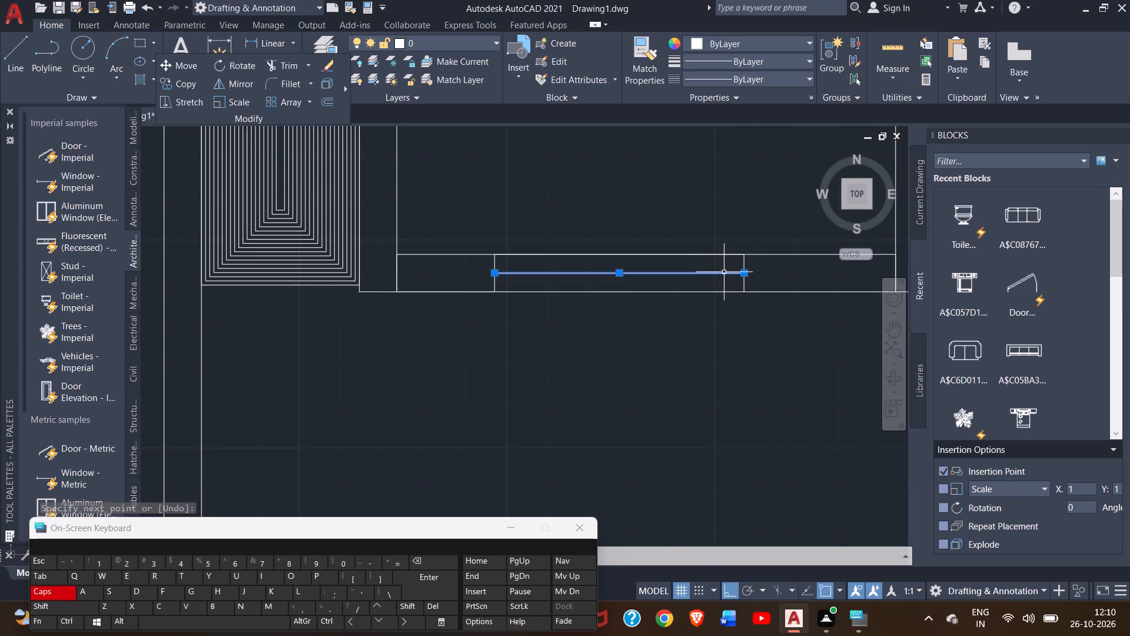
{"action": "type", "text": "OFF"}
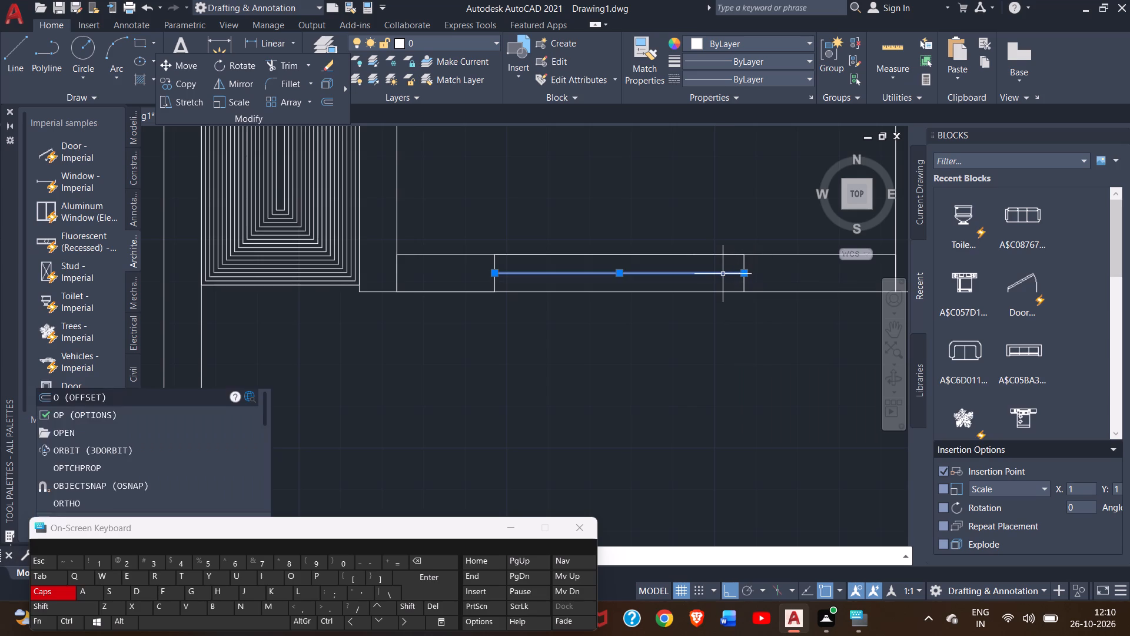
{"action": "key", "text": "Return"}
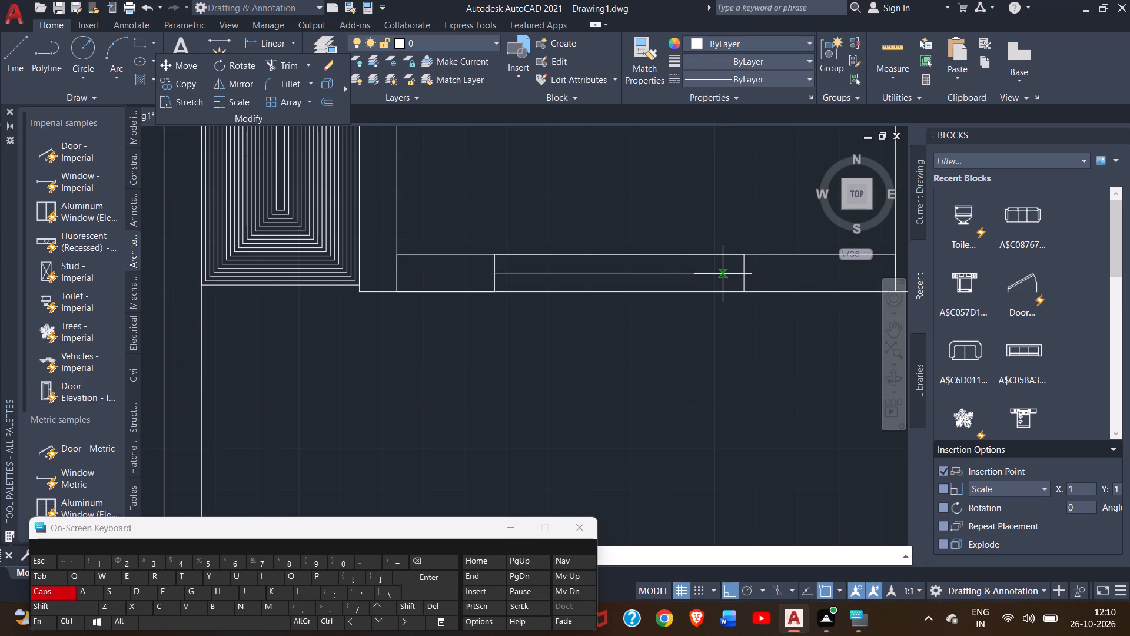
{"action": "key", "text": "1"}
{"action": "key", "text": "shift+quotedbl"}
{"action": "key", "text": "Return"}
{"action": "scroll", "coordinate": [721, 280], "scroll_direction": "up", "scroll_amount": 1}
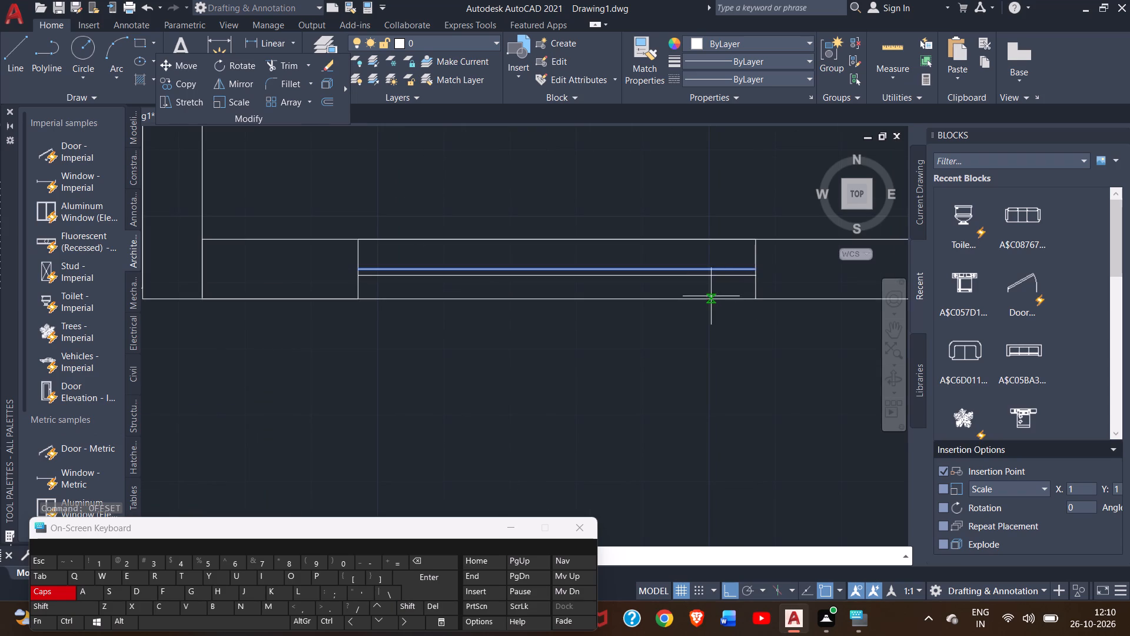
{"action": "left_click", "coordinate": [711, 296]}
{"action": "double_click", "coordinate": [704, 270]}
{"action": "left_click", "coordinate": [697, 257]}
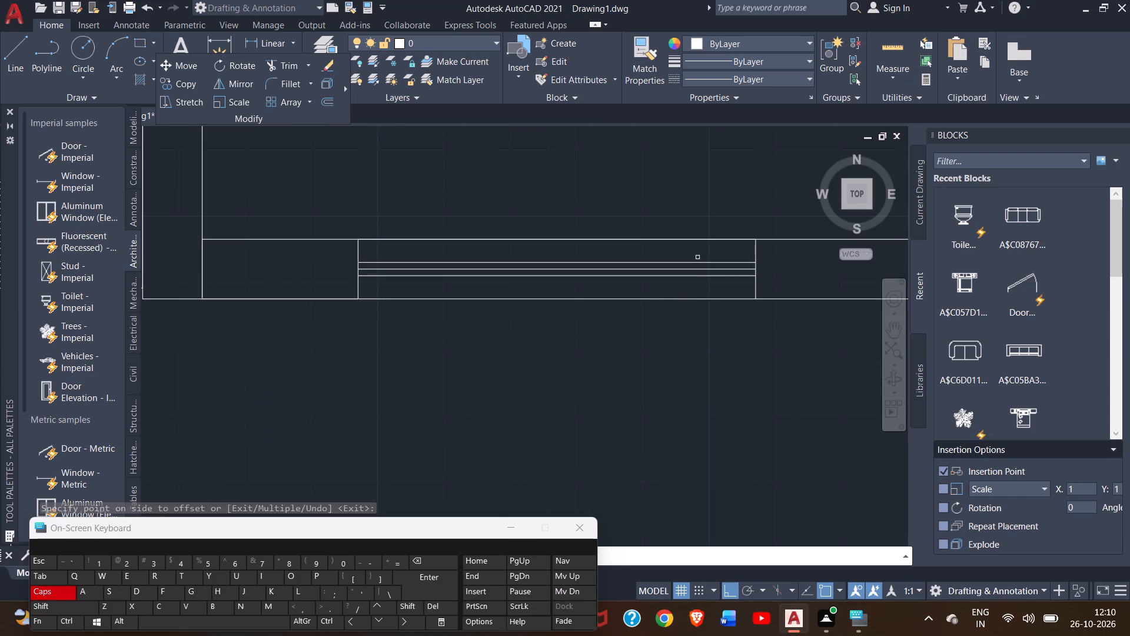
{"action": "scroll", "coordinate": [717, 373], "scroll_direction": "down", "scroll_amount": 4}
{"action": "right_click", "coordinate": [684, 419]}
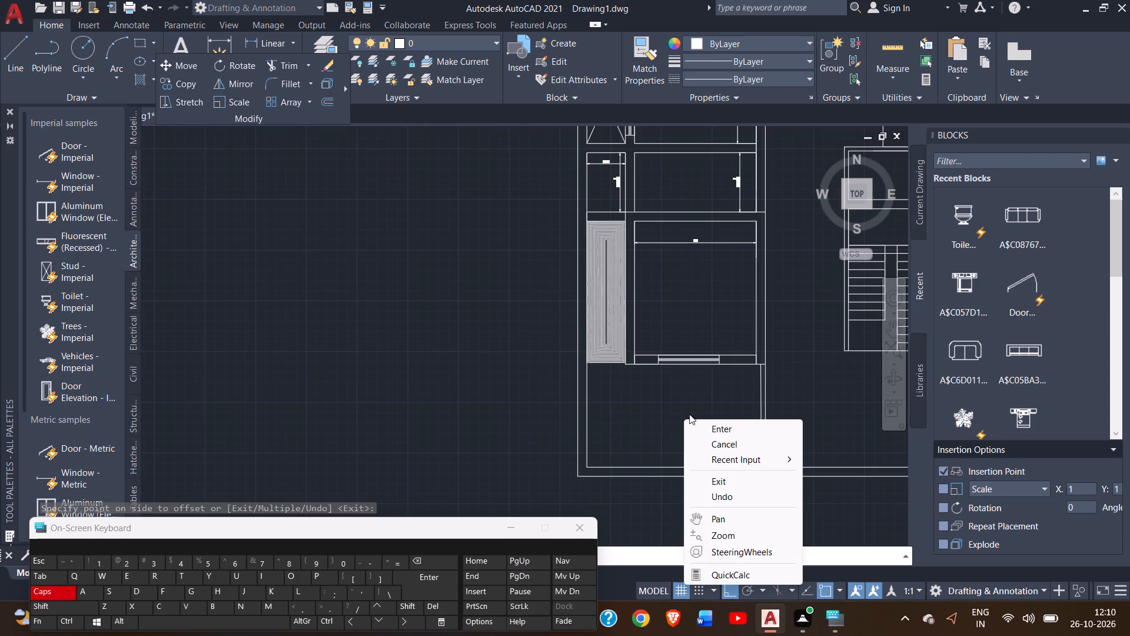
{"action": "double_click", "coordinate": [713, 432]}
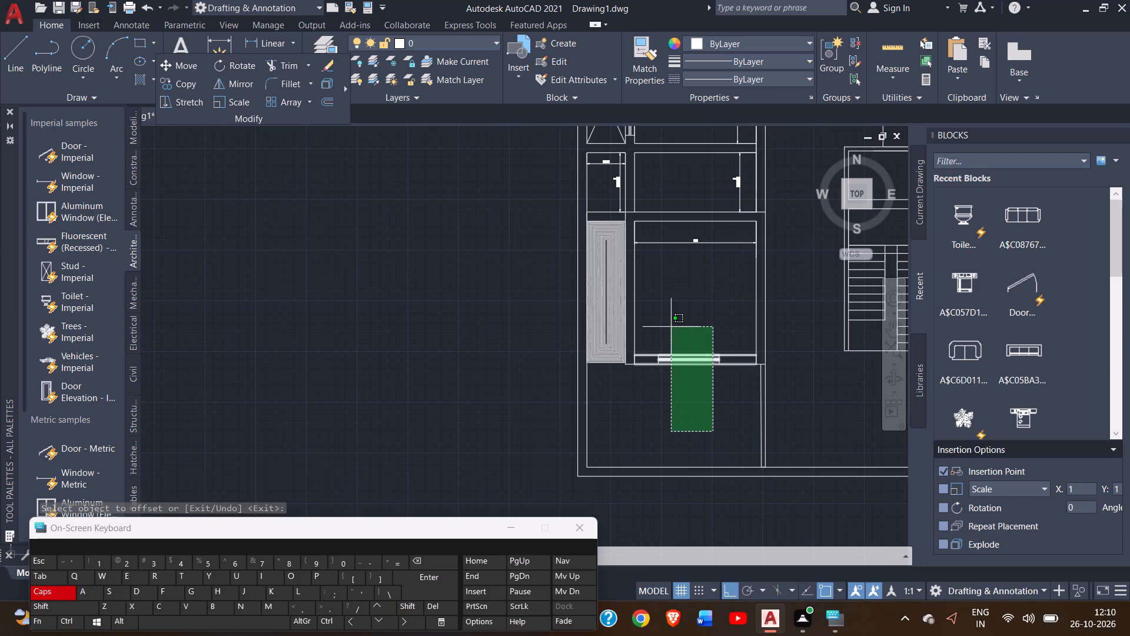
{"action": "left_click", "coordinate": [705, 397]}
Mark a 3' doorway from the east wall in the north wall of the room above the stairs, with a jamb line across the wall.
{"action": "middle_click_drag", "start_coordinate": [653, 172], "coordinate": [667, 286]}
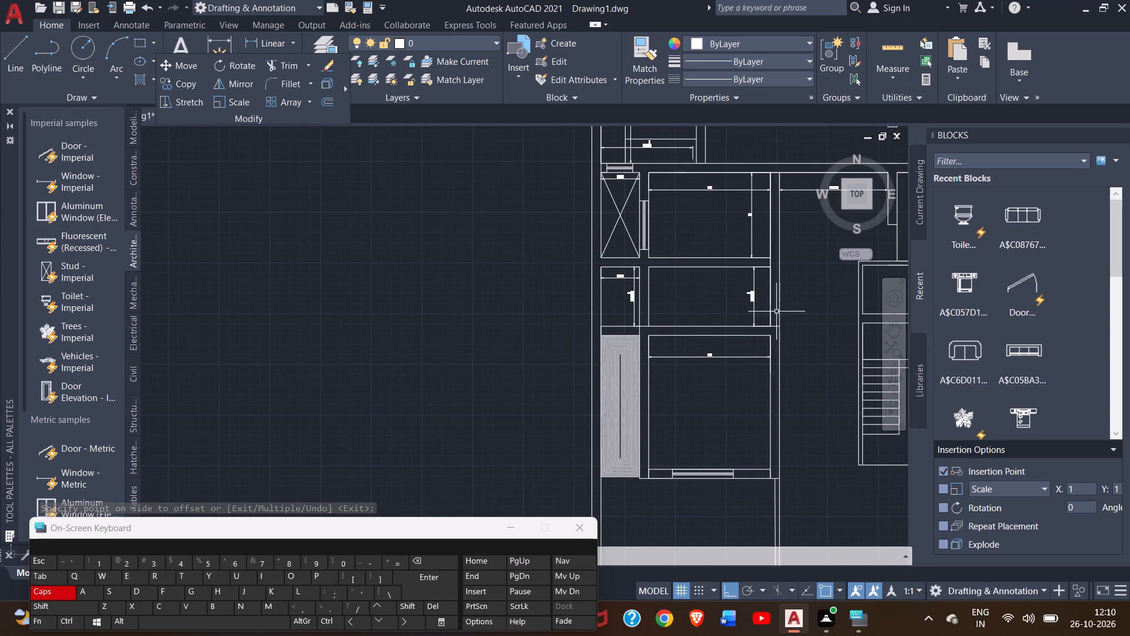
{"action": "scroll", "coordinate": [813, 297], "scroll_direction": "down", "scroll_amount": 1}
{"action": "middle_click_drag", "start_coordinate": [809, 294], "coordinate": [699, 299]}
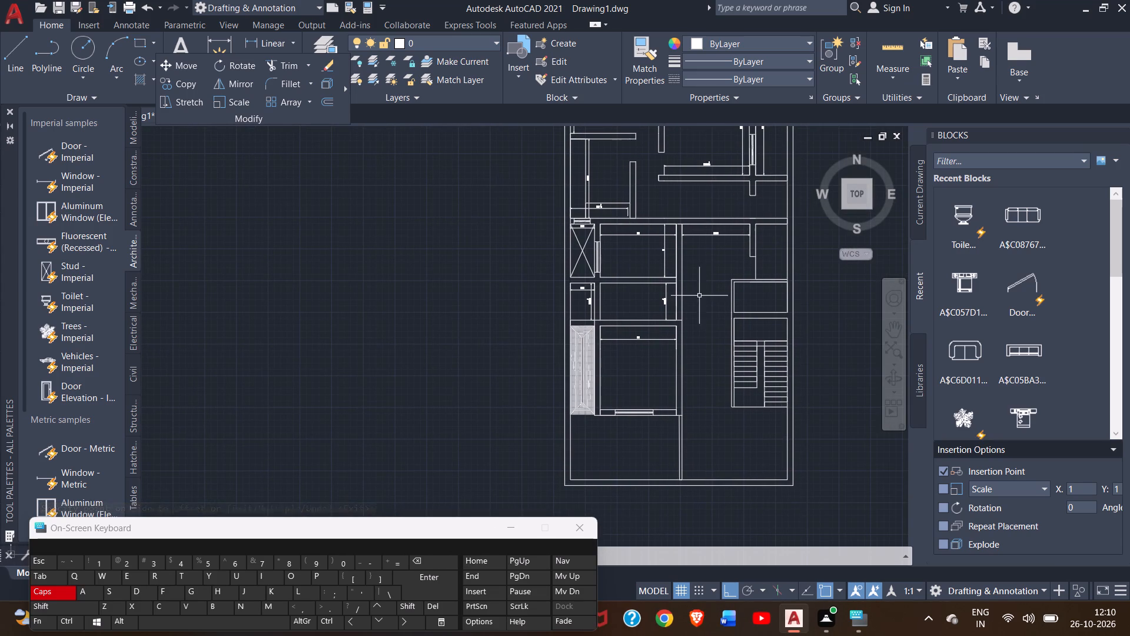
{"action": "scroll", "coordinate": [770, 281], "scroll_direction": "up", "scroll_amount": 2}
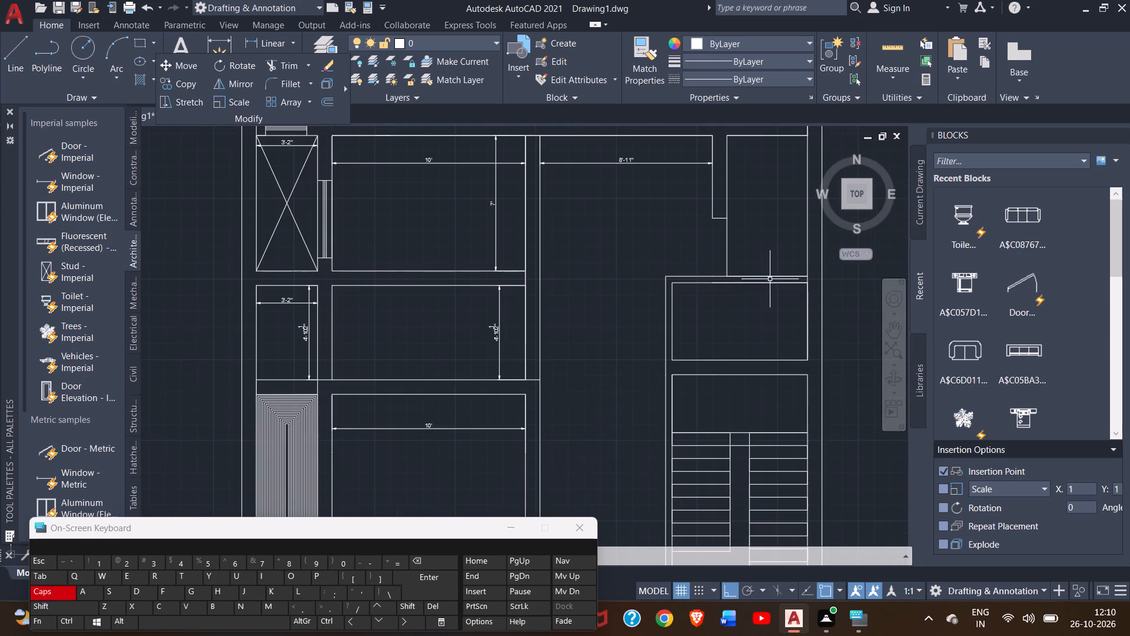
{"action": "scroll", "coordinate": [742, 255], "scroll_direction": "down", "scroll_amount": 1}
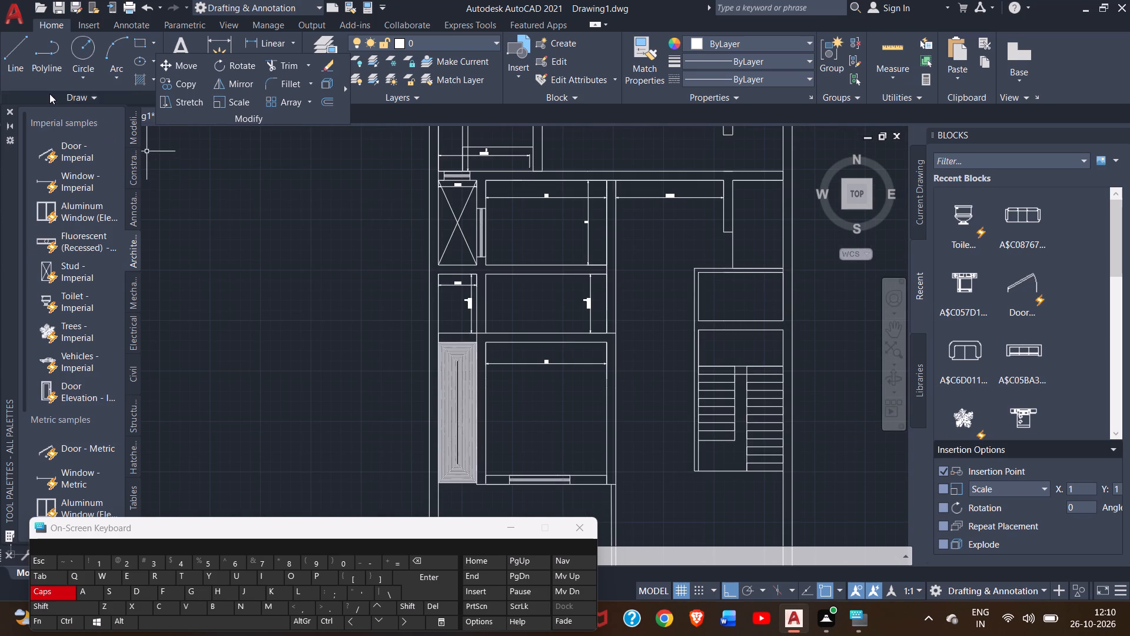
{"action": "left_click", "coordinate": [5, 71]}
{"action": "left_click_drag", "start_coordinate": [8, 71], "coordinate": [14, 72]}
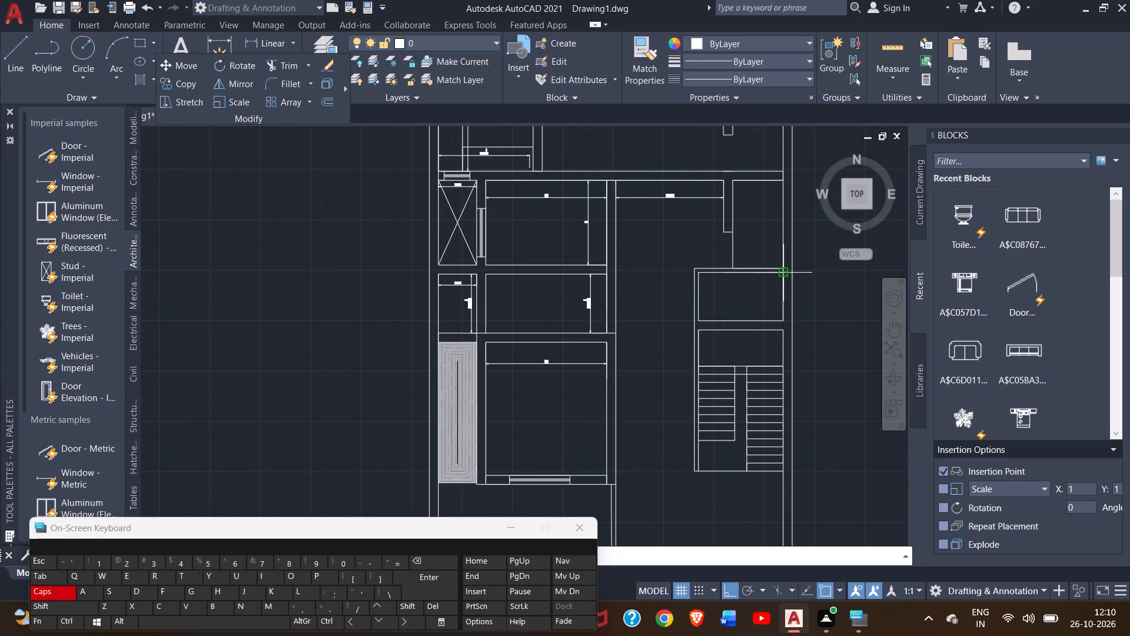
{"action": "left_click", "coordinate": [784, 268]}
{"action": "type", "text": "3'"}
{"action": "key", "text": "Return"}
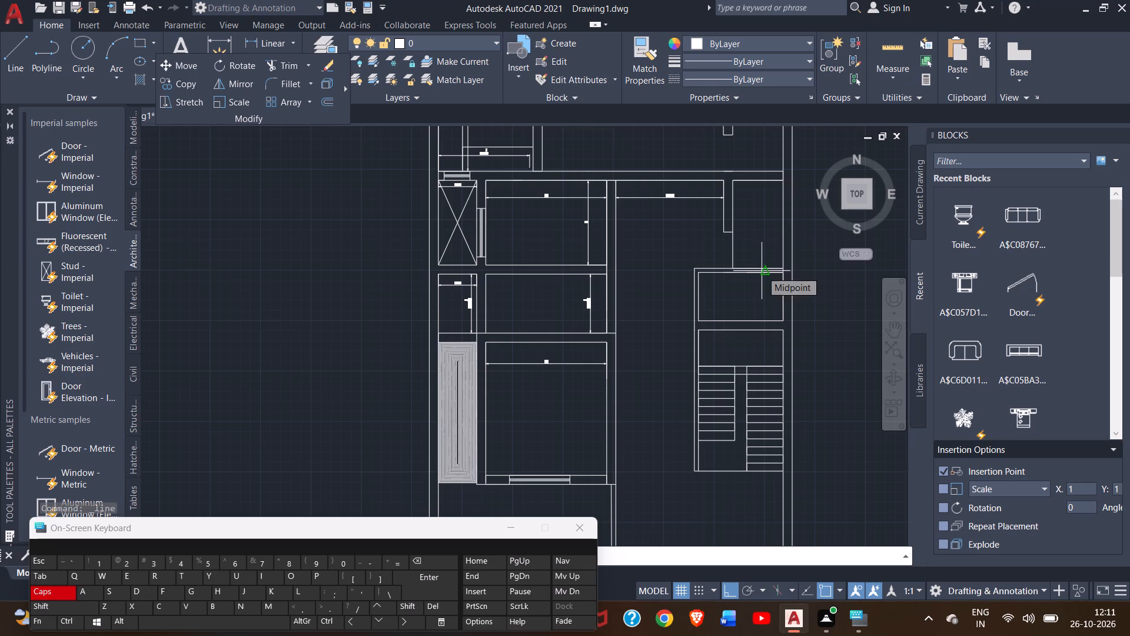
{"action": "scroll", "coordinate": [752, 249], "scroll_direction": "up", "scroll_amount": 1}
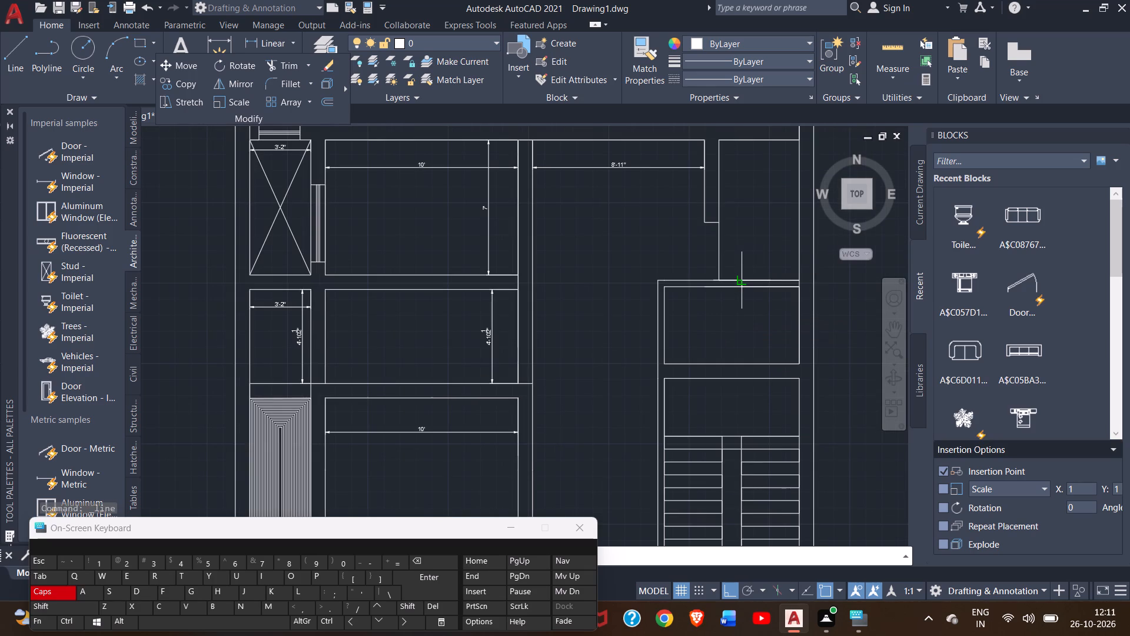
{"action": "left_click", "coordinate": [744, 277]}
{"action": "right_click", "coordinate": [766, 223]}
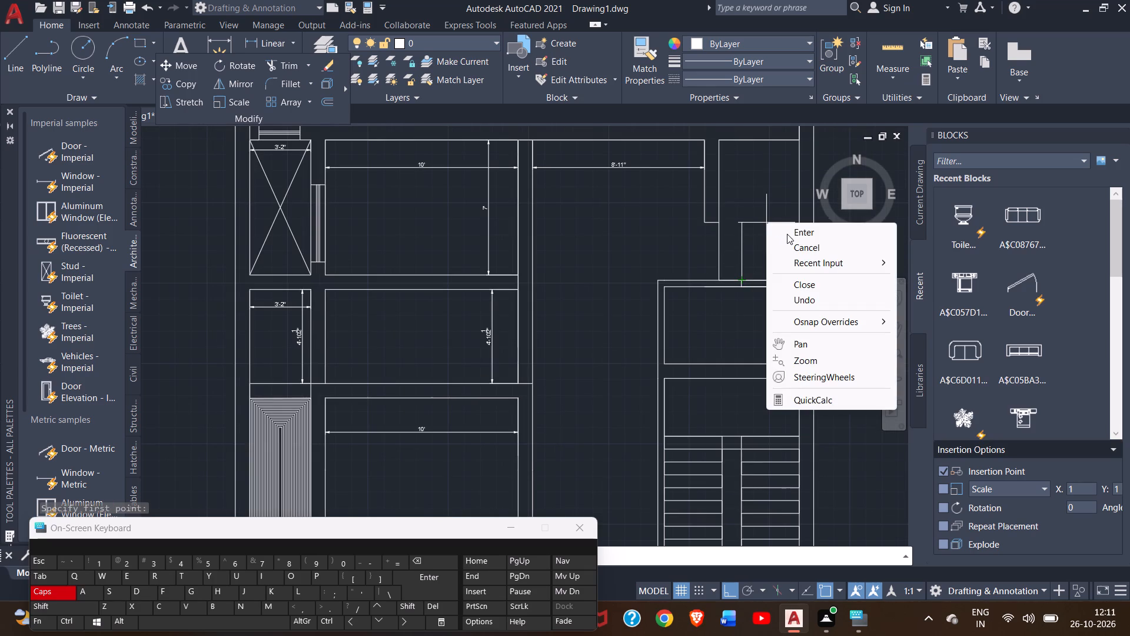
{"action": "left_click", "coordinate": [787, 234]}
Trim away both wall lines between the new jamb and the east wall to open the doorway.
{"action": "double_click", "coordinate": [282, 62]}
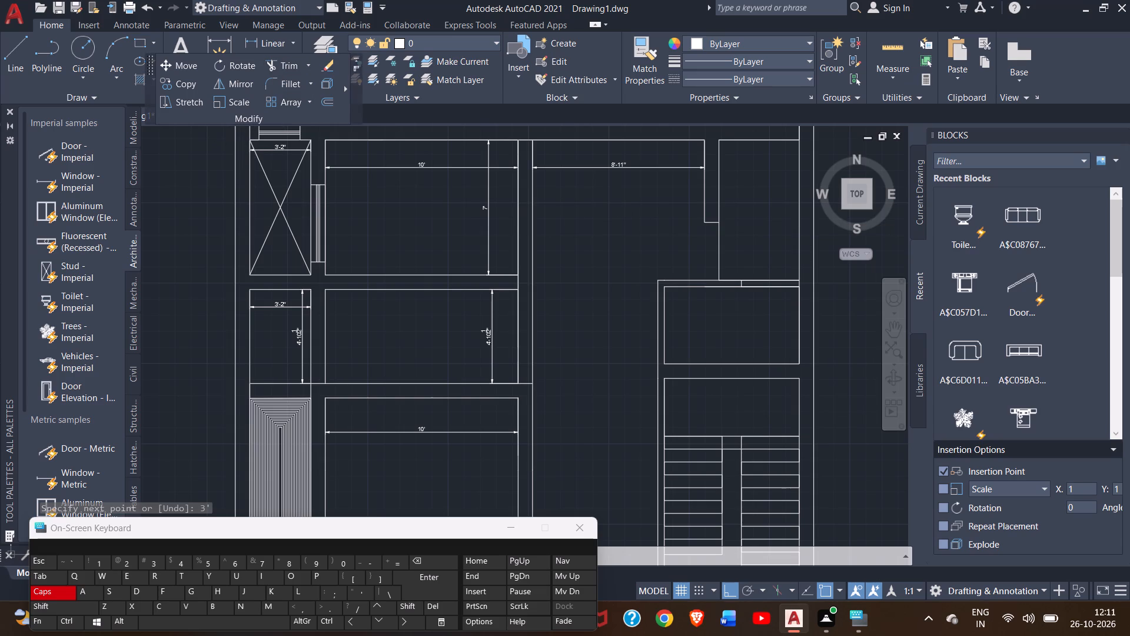
{"action": "left_click_drag", "start_coordinate": [761, 252], "coordinate": [781, 310]}
{"action": "right_click", "coordinate": [765, 253]}
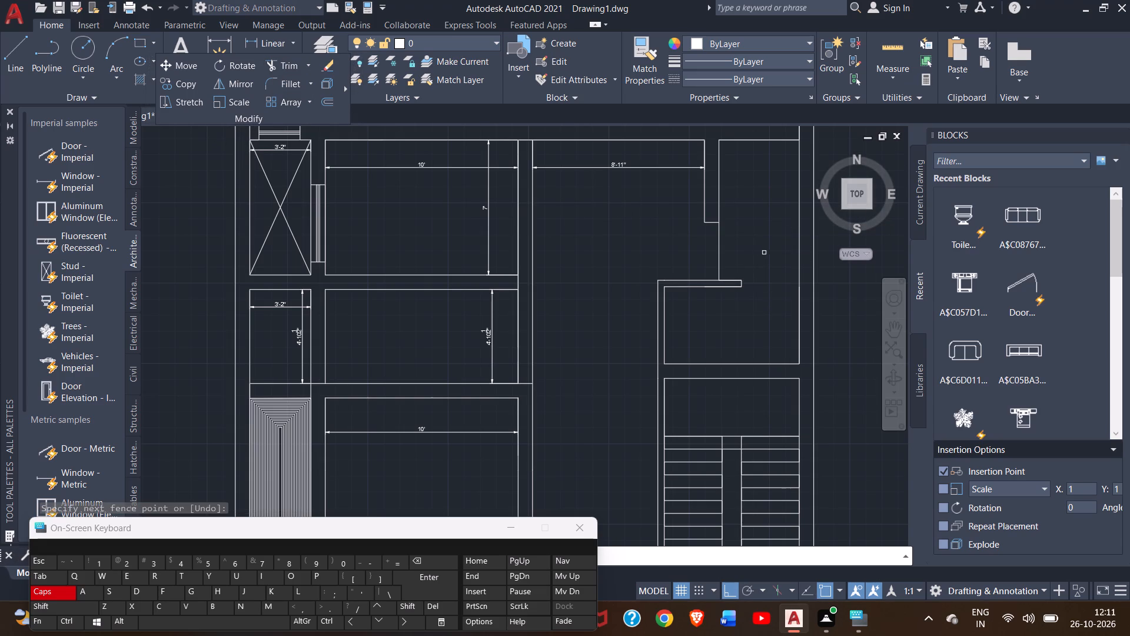
{"action": "left_click", "coordinate": [782, 263]}
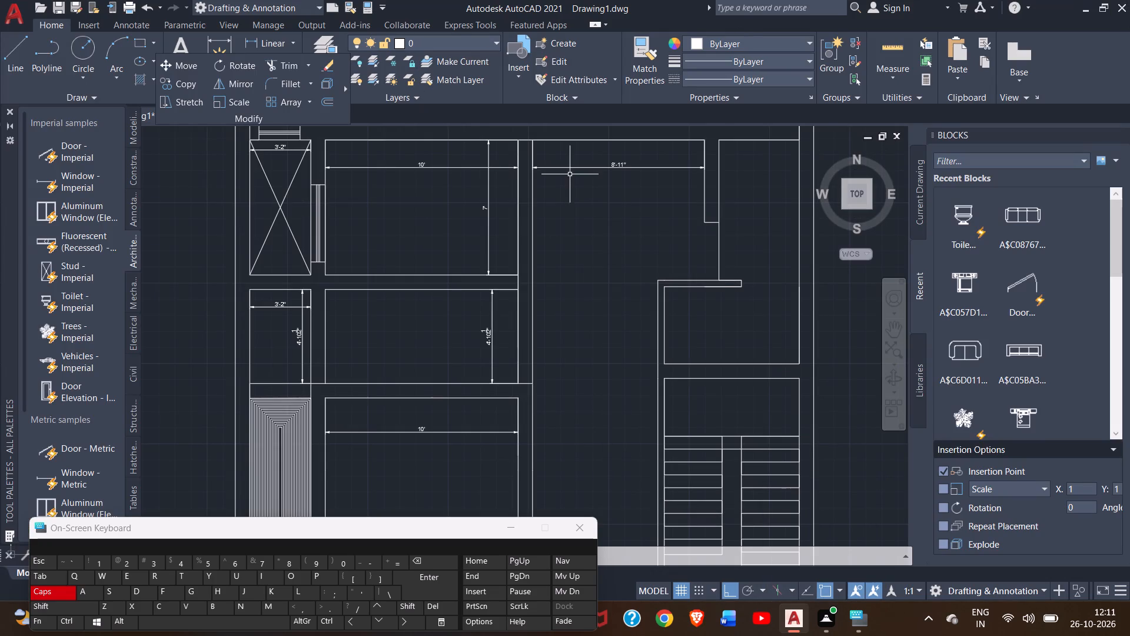
Dimension the north-south length of the southern 10' wide room, with the dimension line just inside its east wall.
{"action": "scroll", "coordinate": [570, 174], "scroll_direction": "down", "scroll_amount": 2}
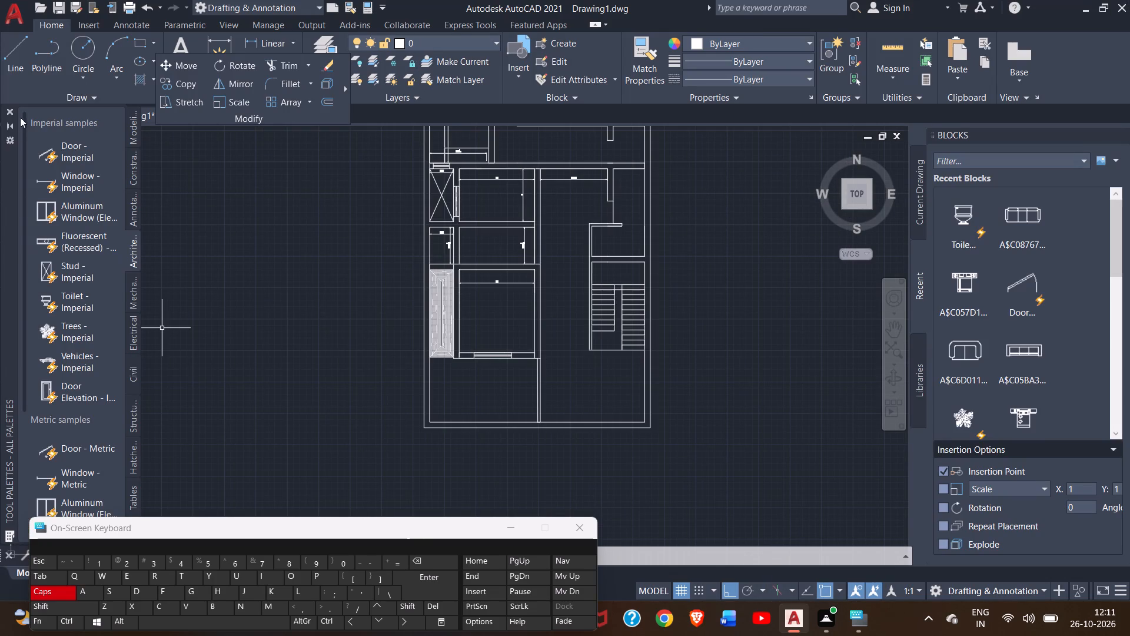
{"action": "left_click", "coordinate": [9, 67]}
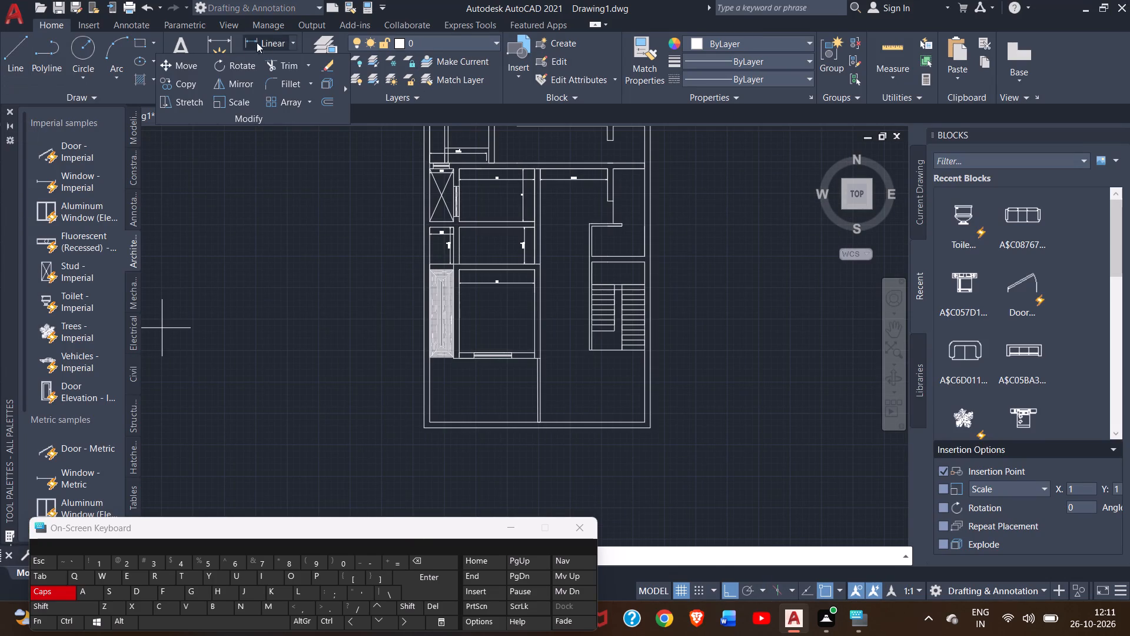
{"action": "left_click", "coordinate": [230, 45]}
{"action": "scroll", "coordinate": [497, 296], "scroll_direction": "up", "scroll_amount": 1}
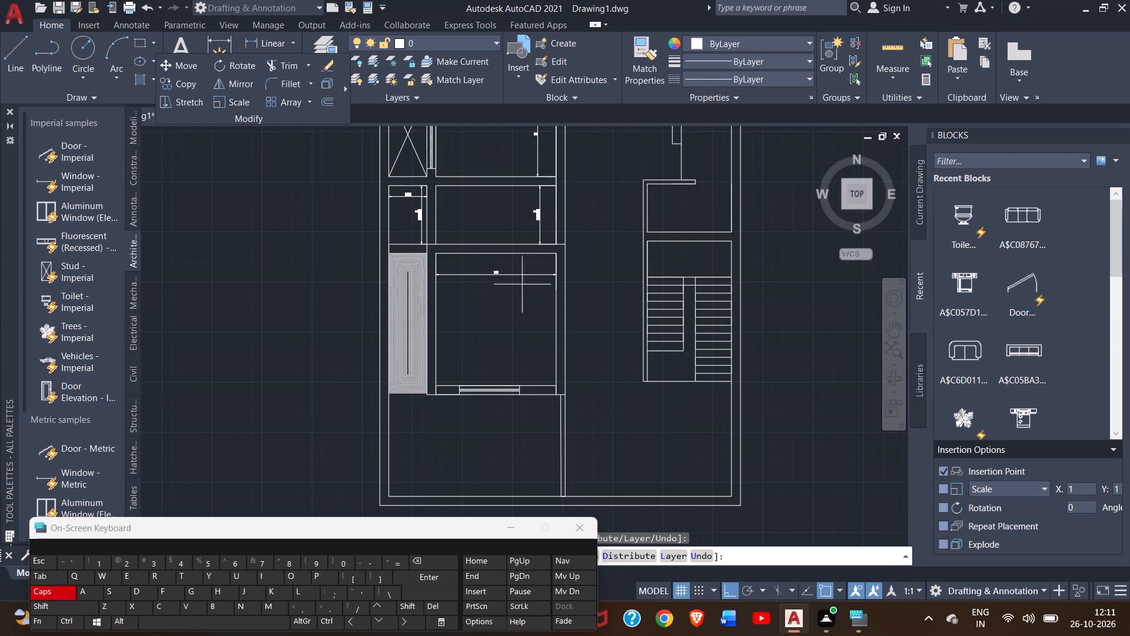
{"action": "left_click", "coordinate": [554, 254]}
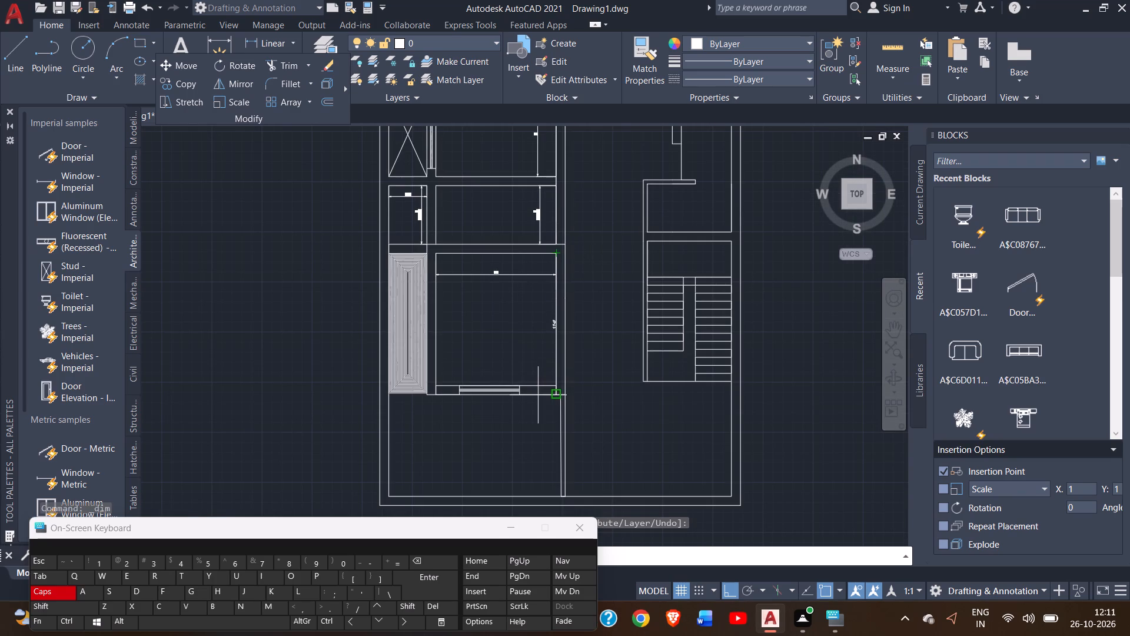
{"action": "double_click", "coordinate": [552, 386]}
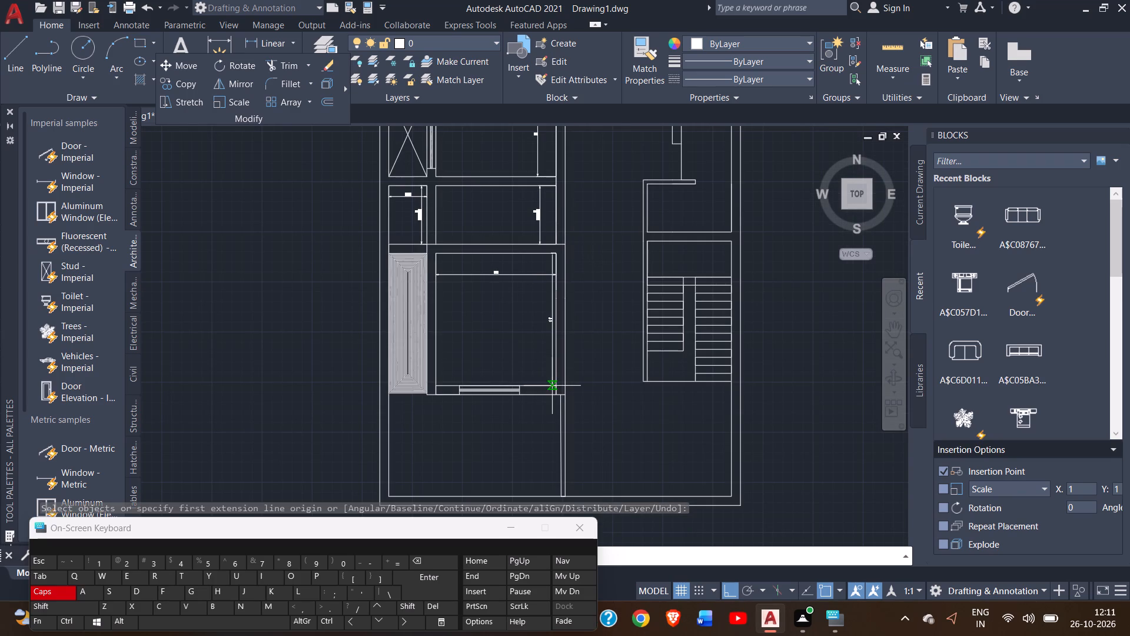
{"action": "left_click", "coordinate": [537, 376]}
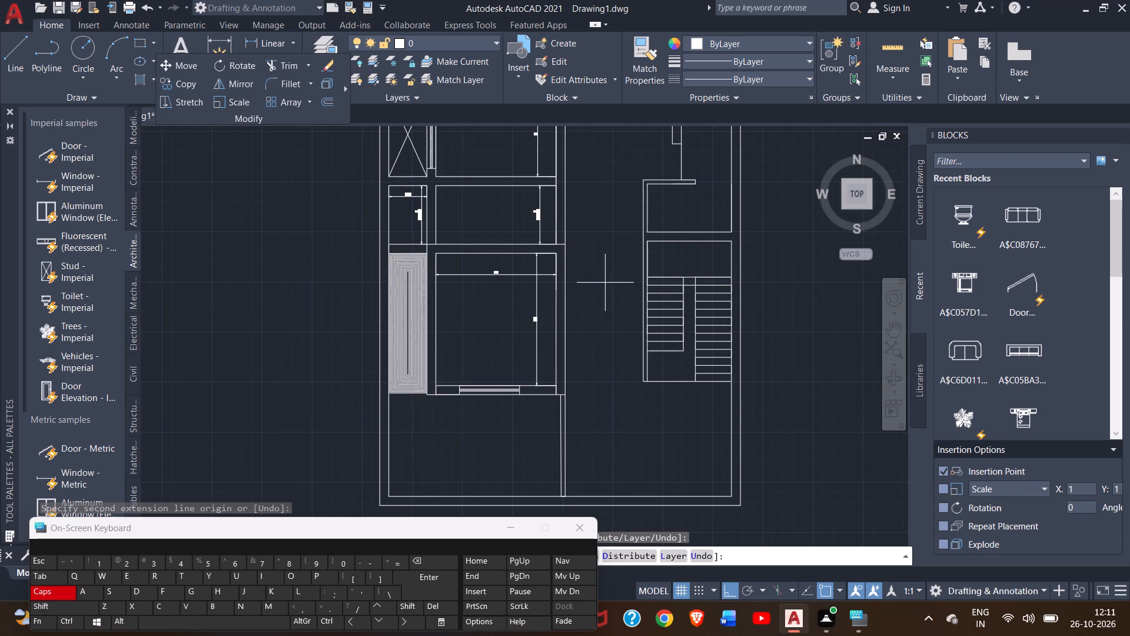
Dimension the east-west width of the middle room, with the dimension line just below its north wall.
{"action": "middle_click_drag", "start_coordinate": [583, 241], "coordinate": [582, 296]}
{"action": "scroll", "coordinate": [438, 262], "scroll_direction": "up", "scroll_amount": 2}
{"action": "left_click", "coordinate": [424, 204]}
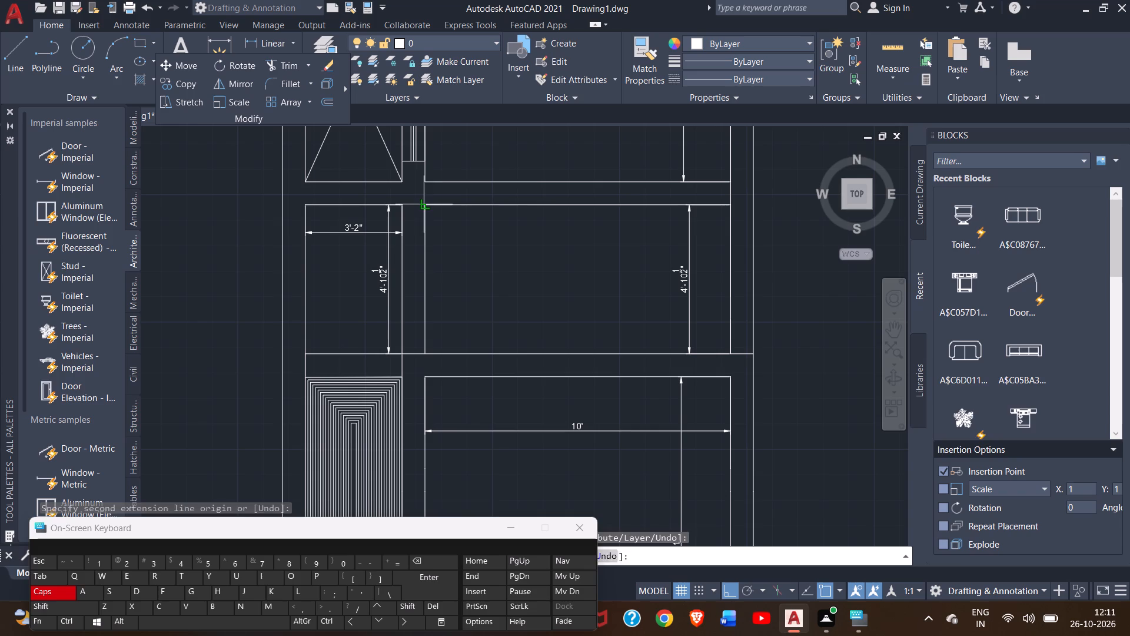
{"action": "left_click", "coordinate": [729, 207]}
{"action": "left_click", "coordinate": [725, 240]}
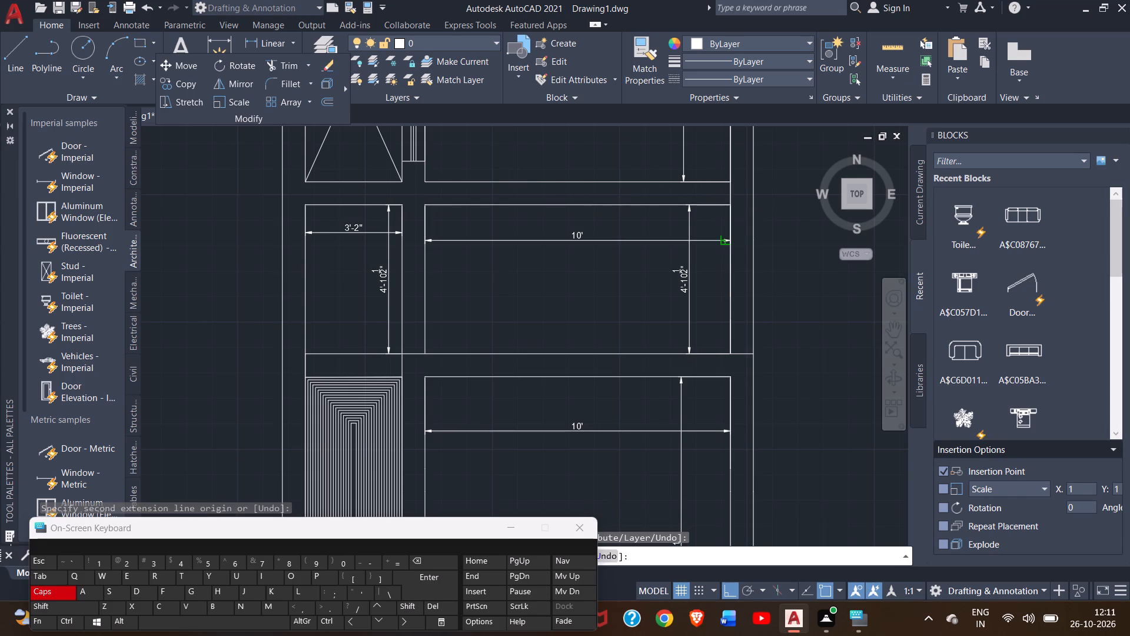
Check the new doorway's clear width from its jamb to the east wall with a temporary dimension, without keeping it.
{"action": "scroll", "coordinate": [621, 312], "scroll_direction": "down", "scroll_amount": 2}
{"action": "middle_click_drag", "start_coordinate": [601, 227], "coordinate": [595, 227]}
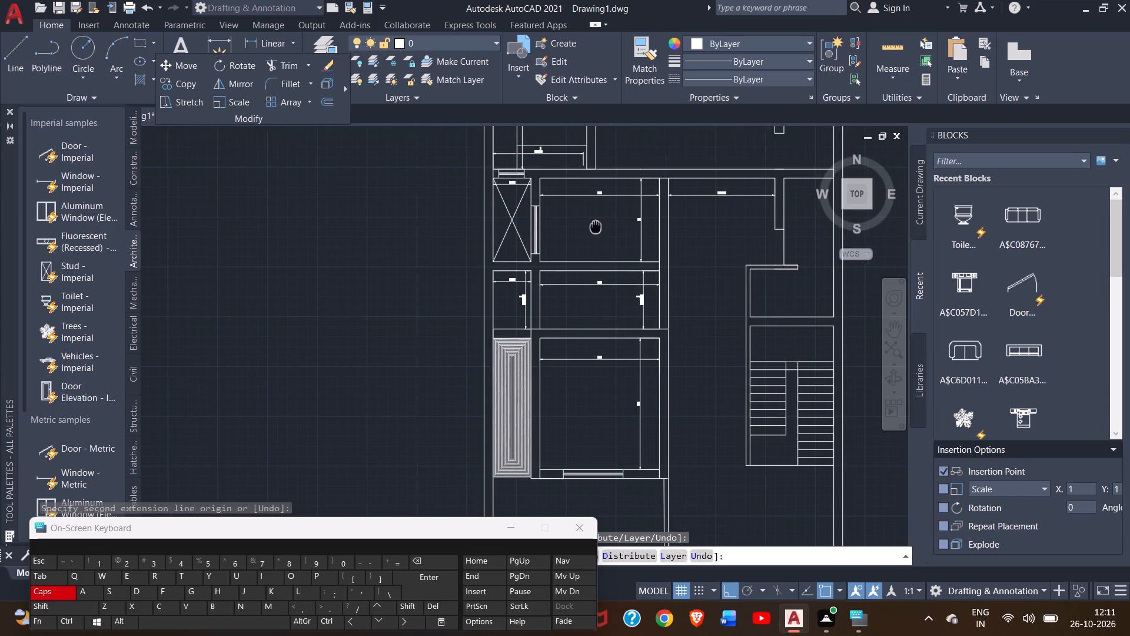
{"action": "middle_click_drag", "start_coordinate": [595, 227], "coordinate": [468, 210]}
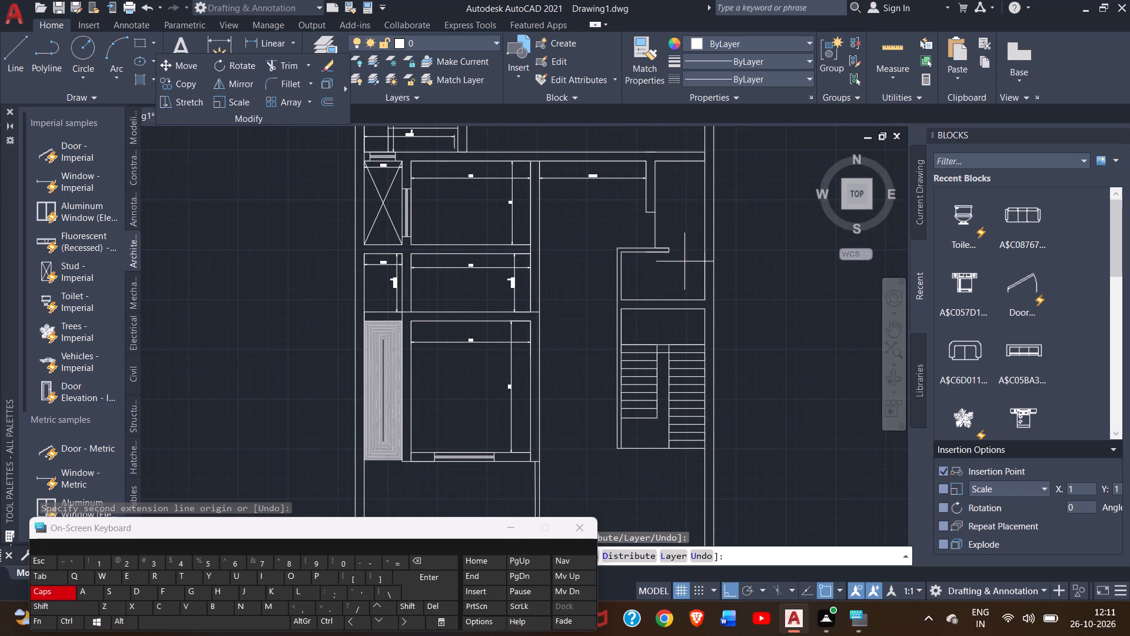
{"action": "scroll", "coordinate": [680, 260], "scroll_direction": "up", "scroll_amount": 1}
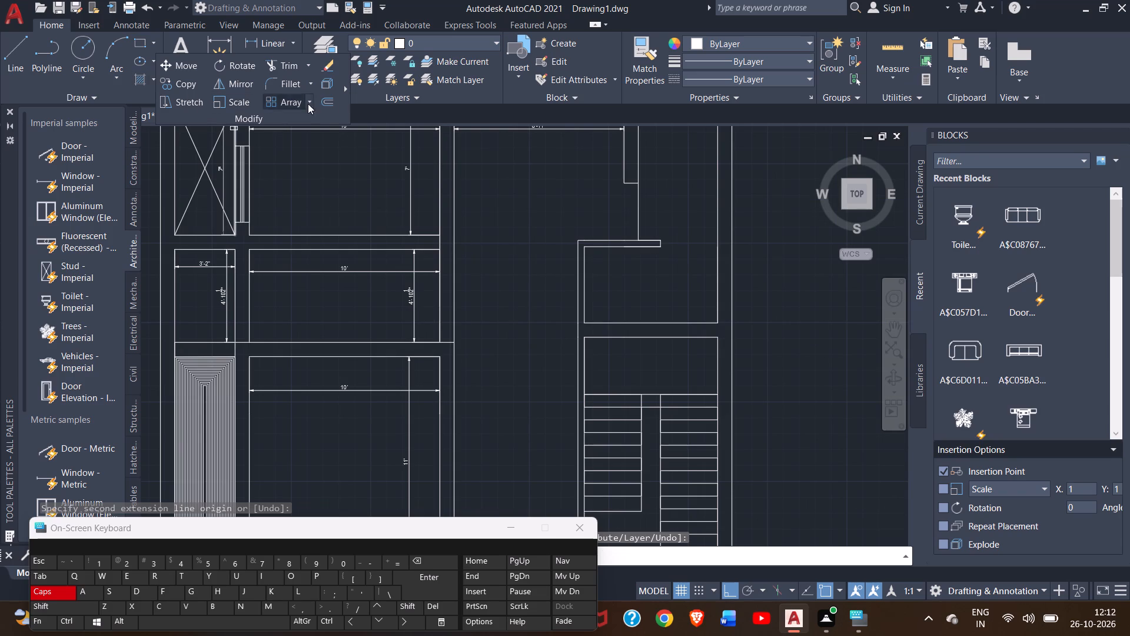
{"action": "left_click", "coordinate": [228, 47]}
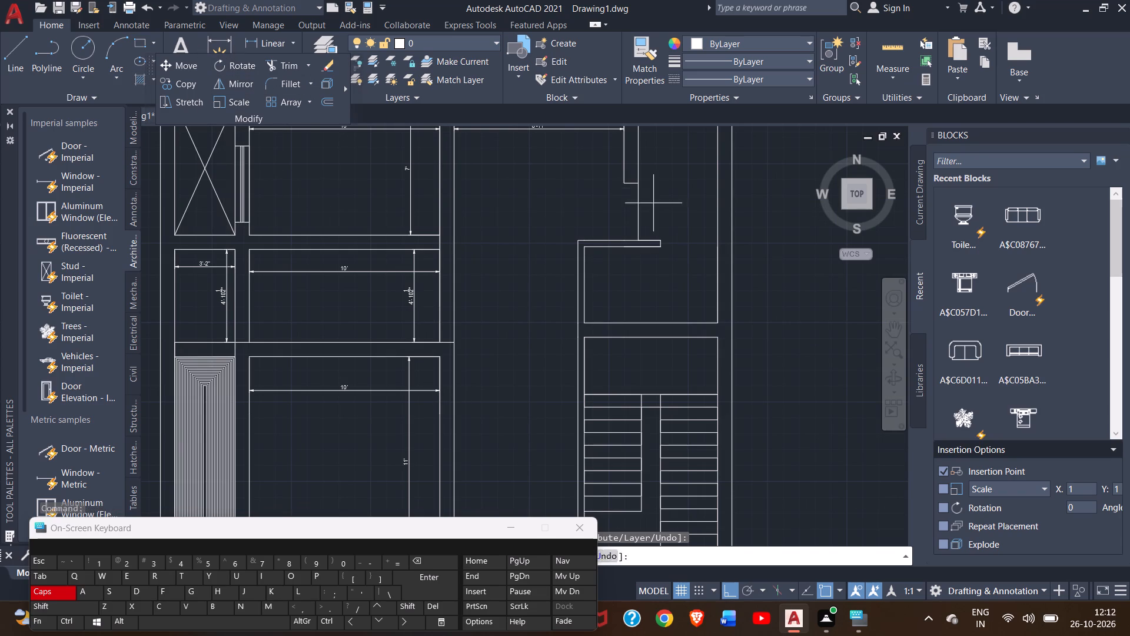
{"action": "triple_click", "coordinate": [660, 239]}
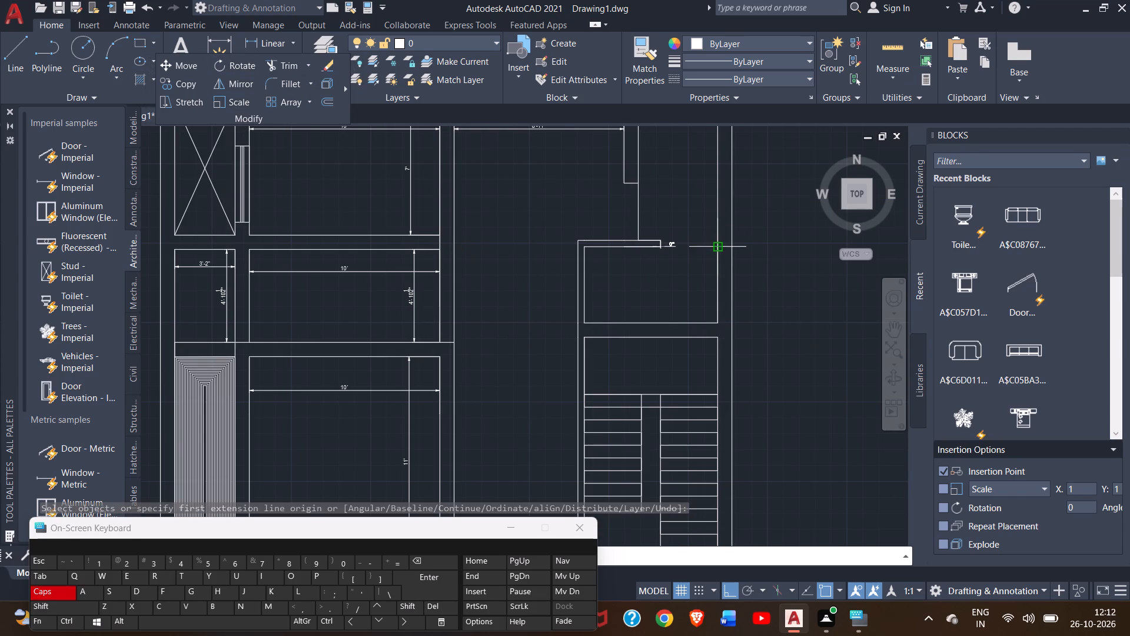
{"action": "scroll", "coordinate": [719, 245], "scroll_direction": "up", "scroll_amount": 2}
{"action": "right_click", "coordinate": [631, 235]}
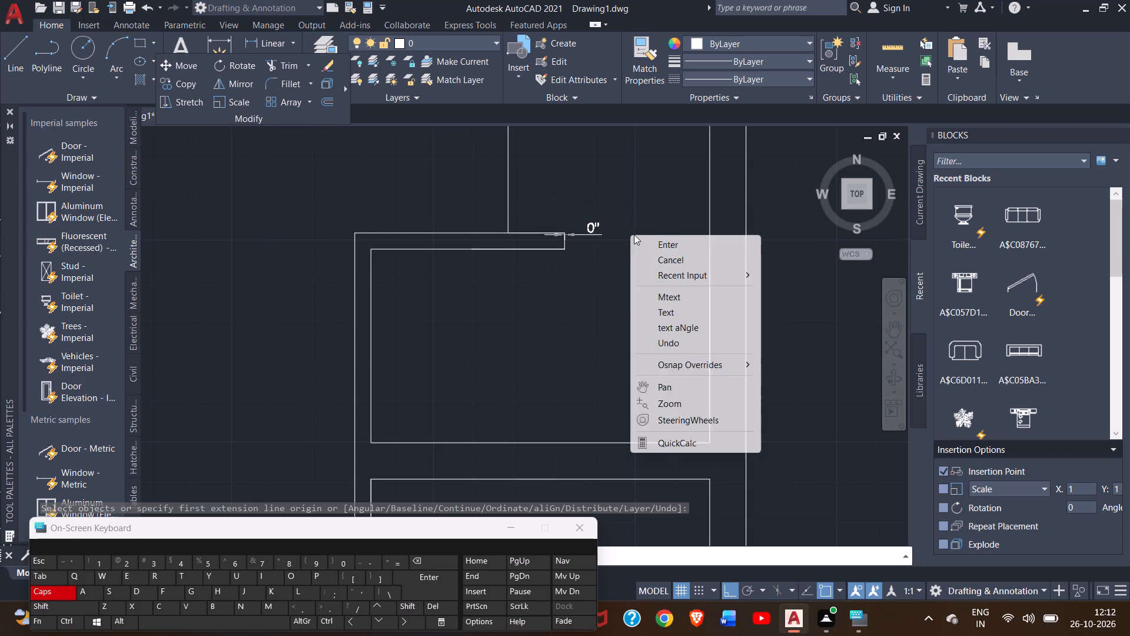
{"action": "left_click", "coordinate": [673, 240]}
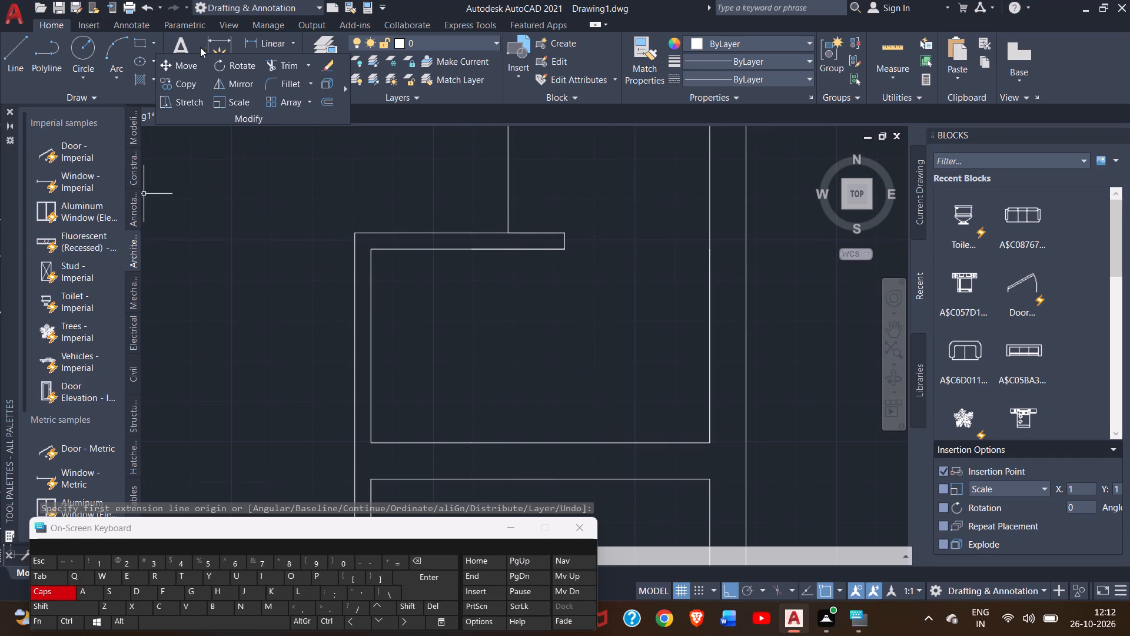
{"action": "left_click", "coordinate": [228, 50]}
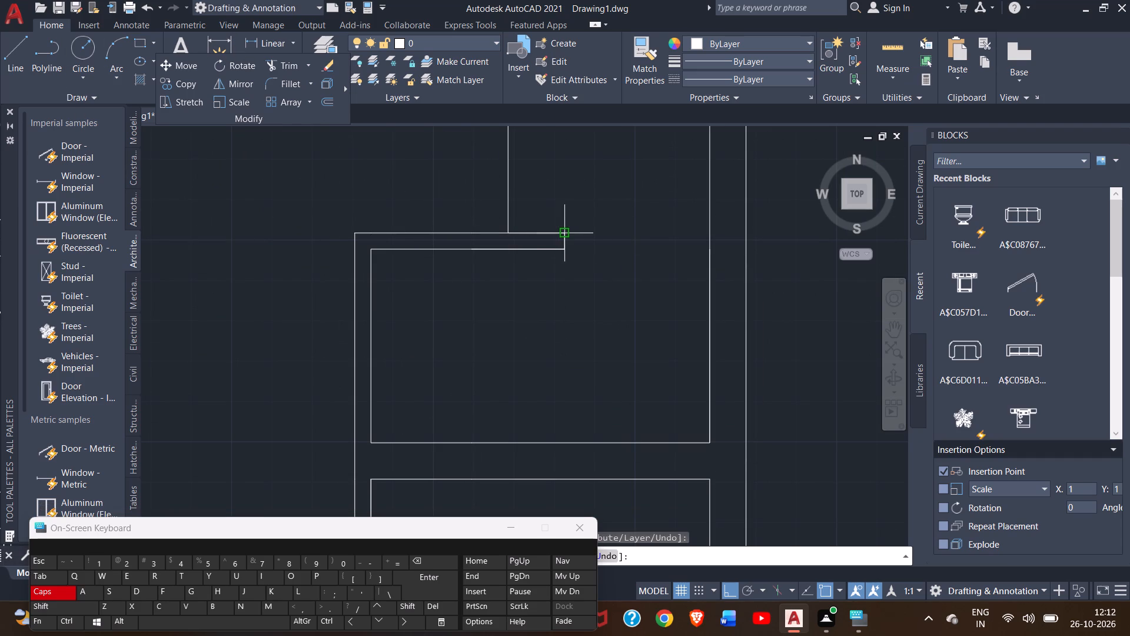
{"action": "double_click", "coordinate": [563, 233]}
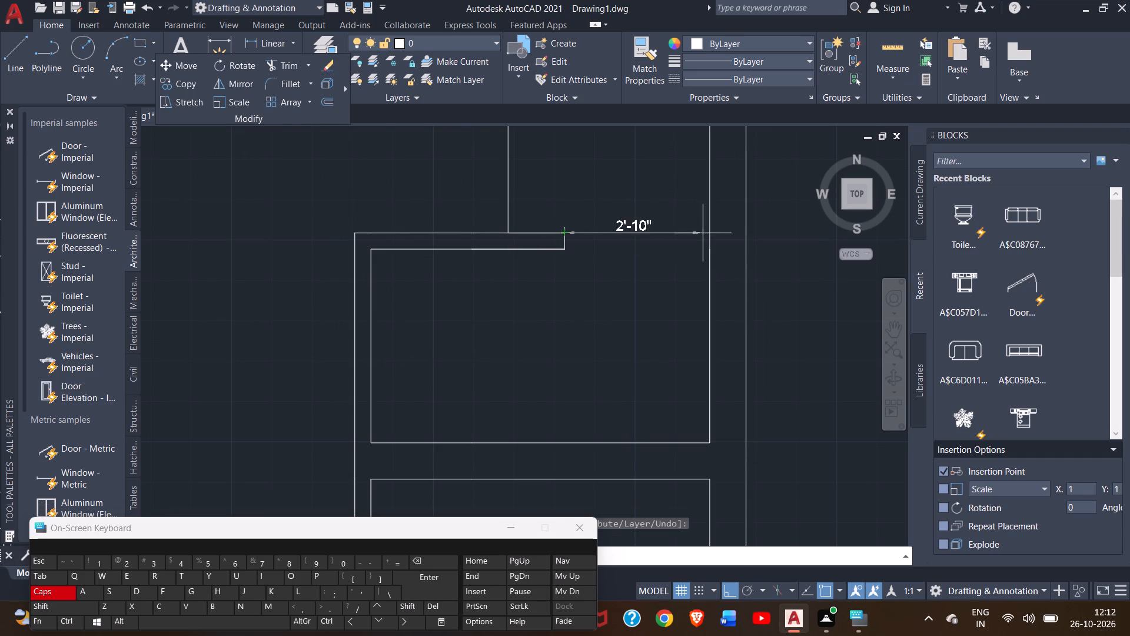
{"action": "right_click", "coordinate": [671, 203]}
{"action": "left_click", "coordinate": [692, 209]}
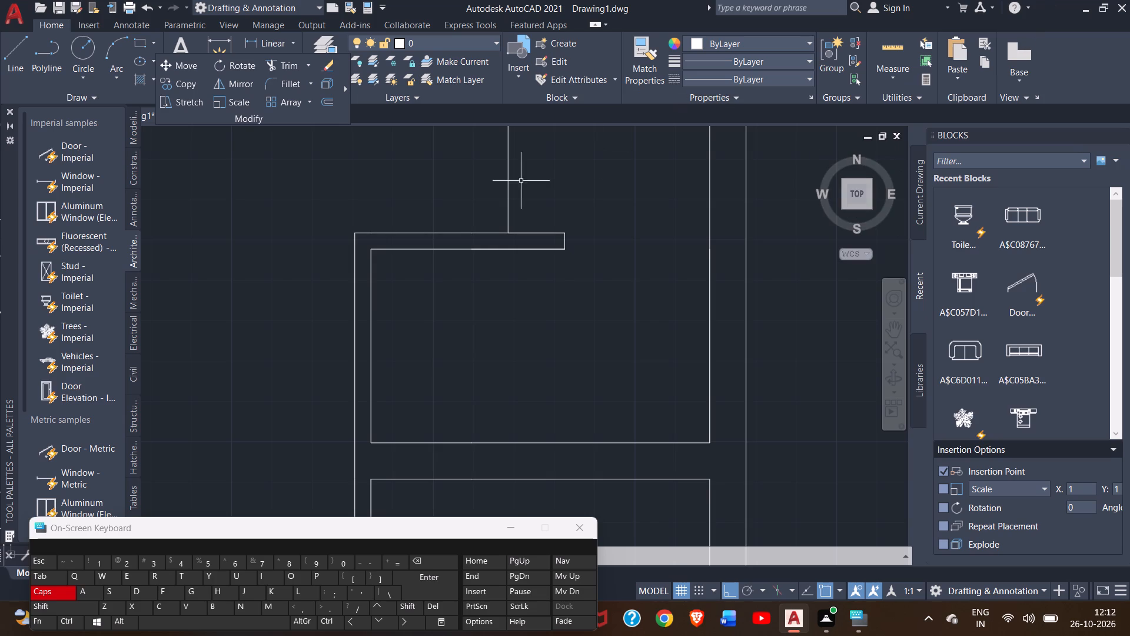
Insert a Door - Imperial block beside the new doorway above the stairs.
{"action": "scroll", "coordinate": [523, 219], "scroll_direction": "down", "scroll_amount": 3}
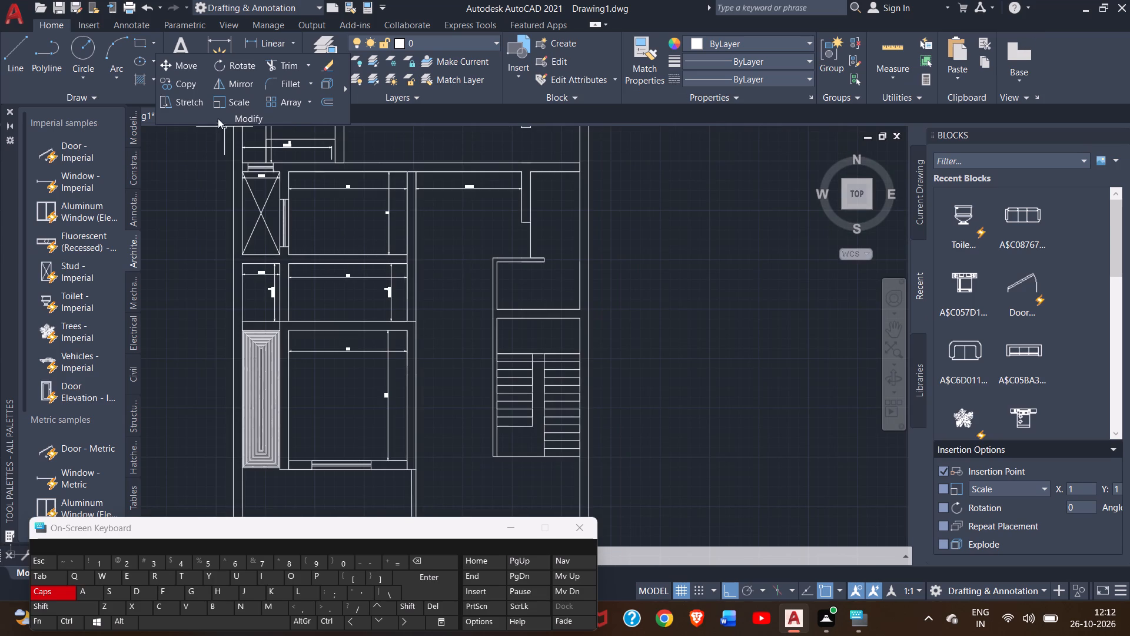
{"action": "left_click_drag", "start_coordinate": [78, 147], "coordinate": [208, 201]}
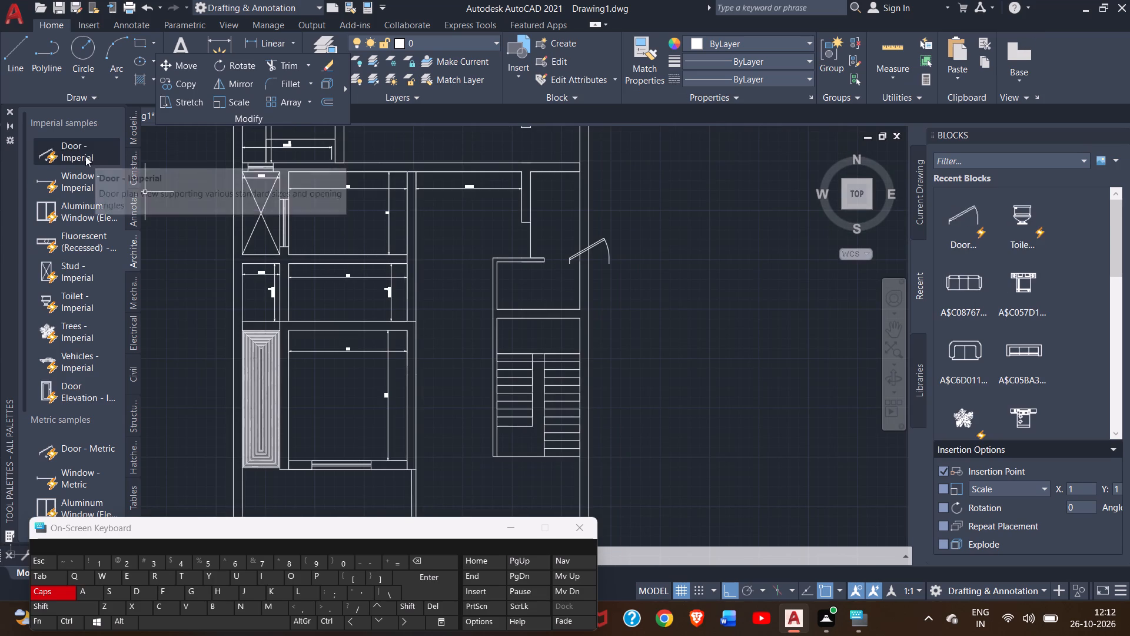
Insert a Door - Imperial block in the empty space west of the floor plan.
{"action": "left_click_drag", "start_coordinate": [85, 156], "coordinate": [176, 178]}
{"action": "left_click", "coordinate": [176, 178]}
Set the opening angle of the door block west of the plan to 90°.
{"action": "scroll", "coordinate": [186, 182], "scroll_direction": "up", "scroll_amount": 1}
{"action": "middle_click_drag", "start_coordinate": [184, 181], "coordinate": [225, 255]}
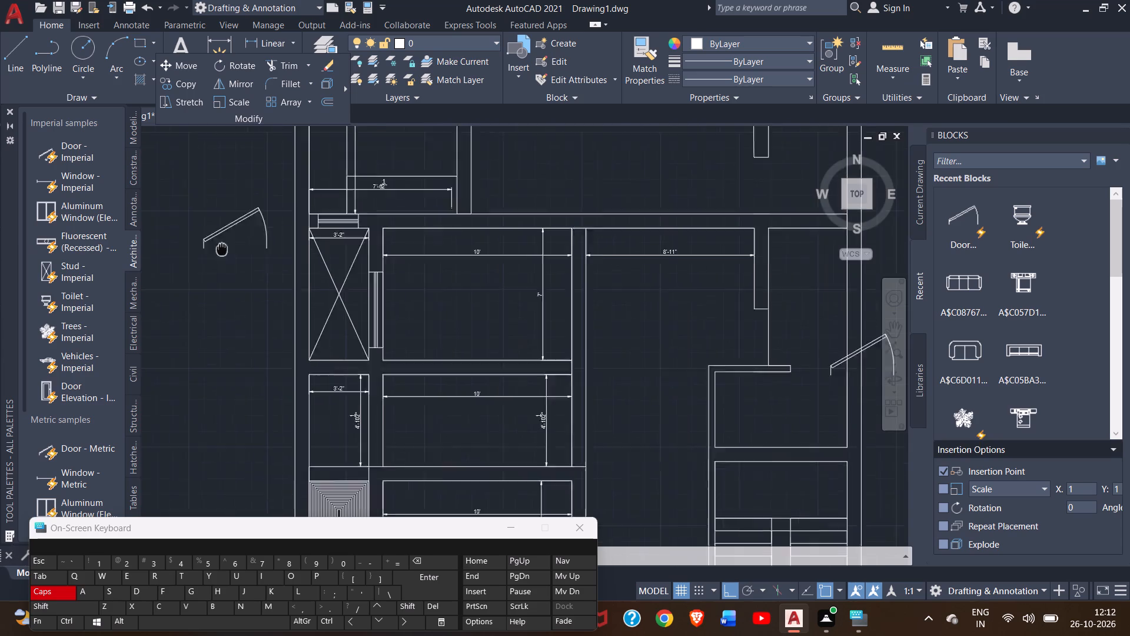
{"action": "middle_click_drag", "start_coordinate": [225, 255], "coordinate": [240, 291]}
{"action": "left_click", "coordinate": [236, 280]}
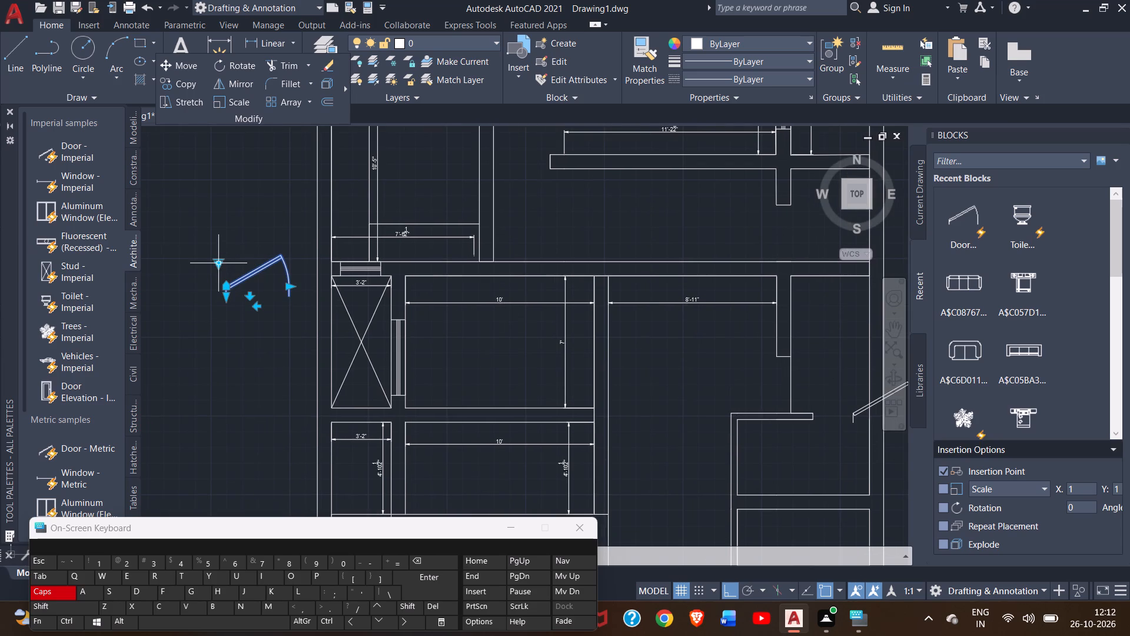
{"action": "double_click", "coordinate": [220, 266]}
{"action": "left_click", "coordinate": [252, 324]}
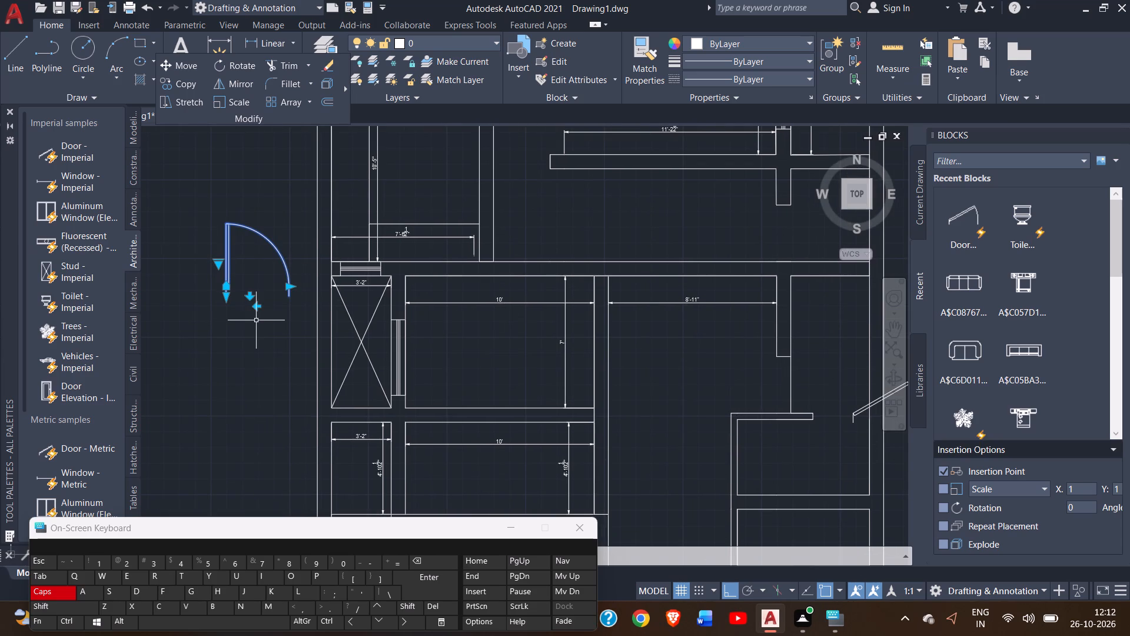
Copy the 90° door from its lower hinge corner to the south end of the jamb line at the new doorway.
{"action": "scroll", "coordinate": [256, 316], "scroll_direction": "down", "scroll_amount": 1}
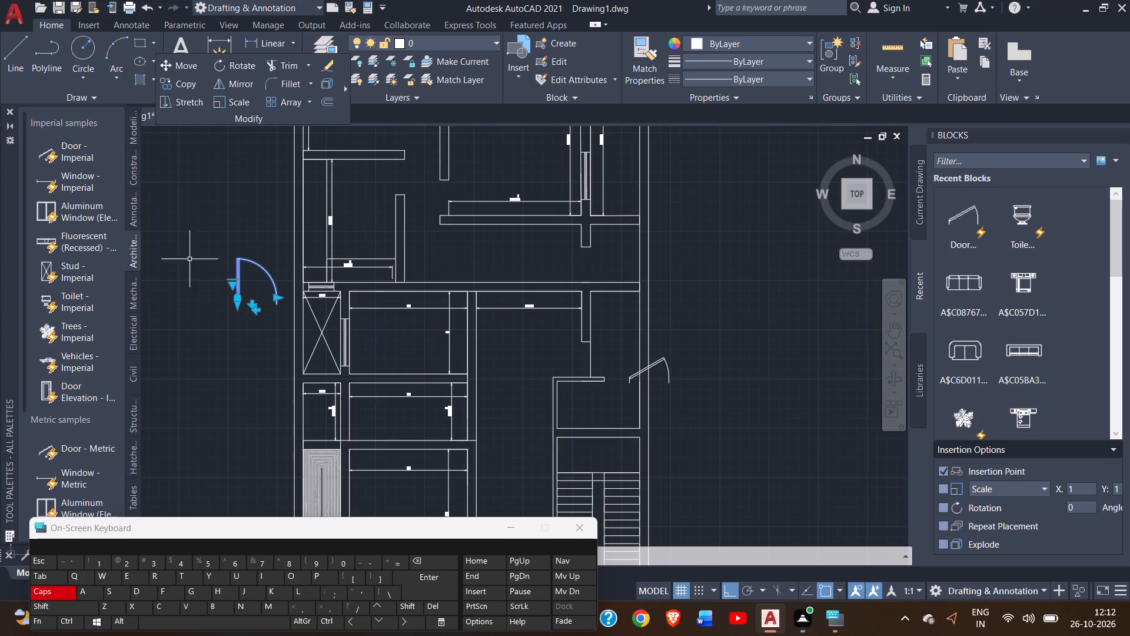
{"action": "left_click", "coordinate": [171, 87]}
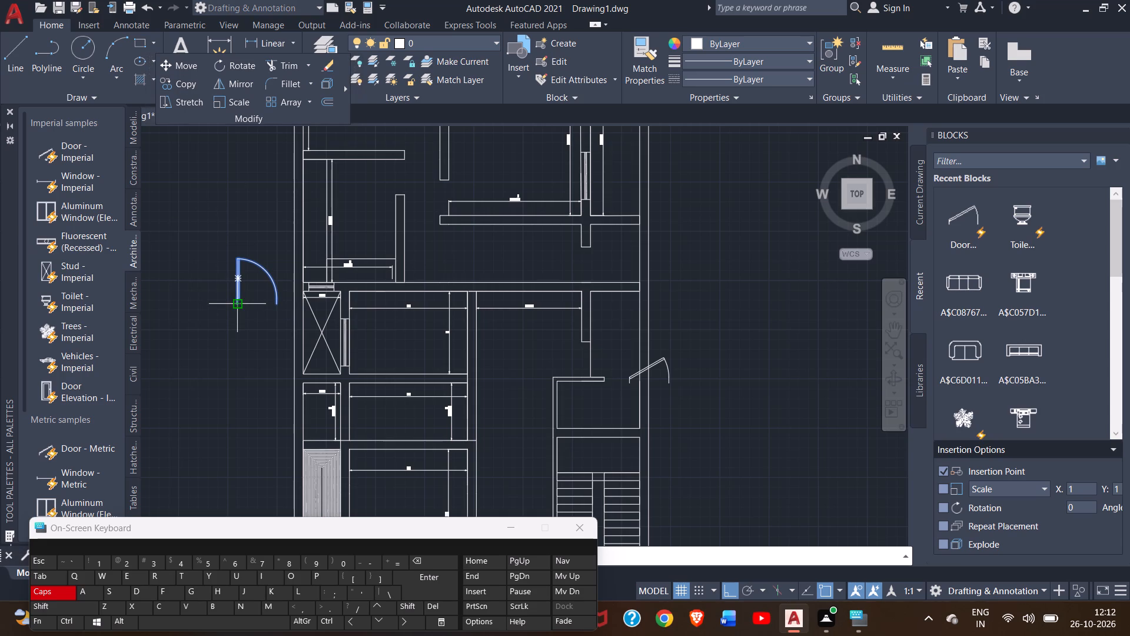
{"action": "double_click", "coordinate": [237, 303]}
{"action": "scroll", "coordinate": [606, 381], "scroll_direction": "up", "scroll_amount": 2}
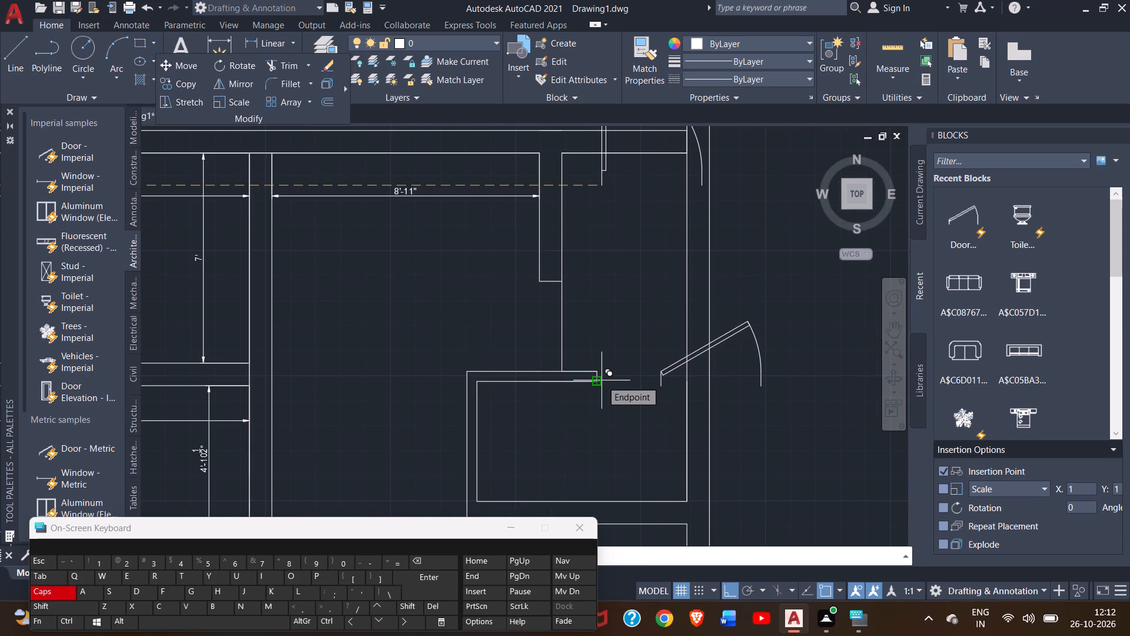
{"action": "scroll", "coordinate": [601, 380], "scroll_direction": "up", "scroll_amount": 3}
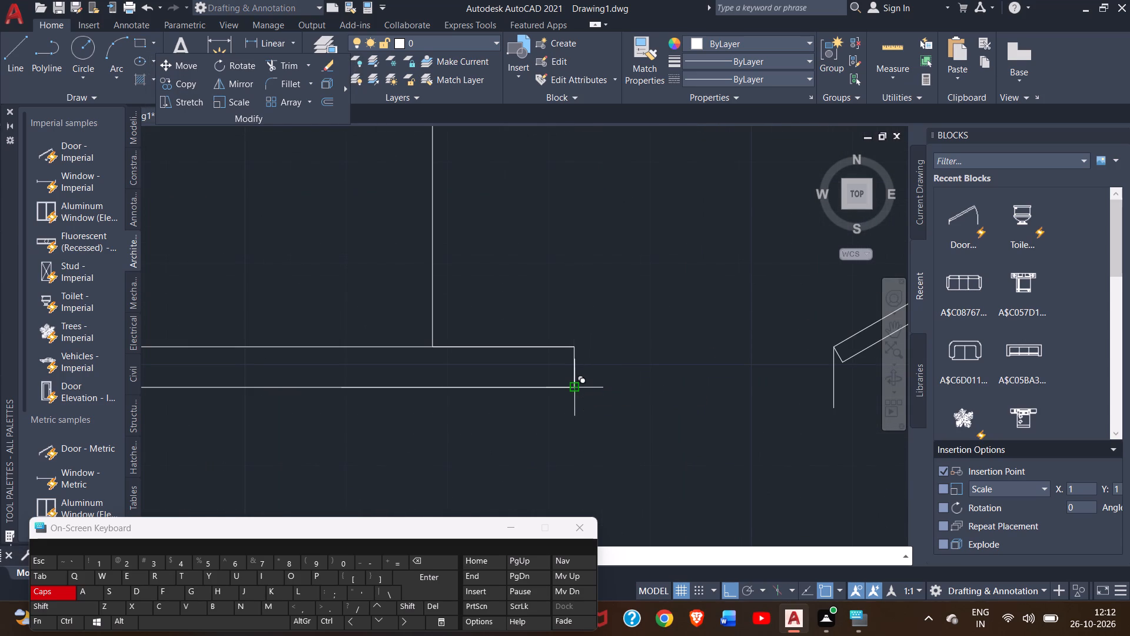
{"action": "left_click", "coordinate": [572, 386]}
{"action": "scroll", "coordinate": [600, 332], "scroll_direction": "down", "scroll_amount": 3}
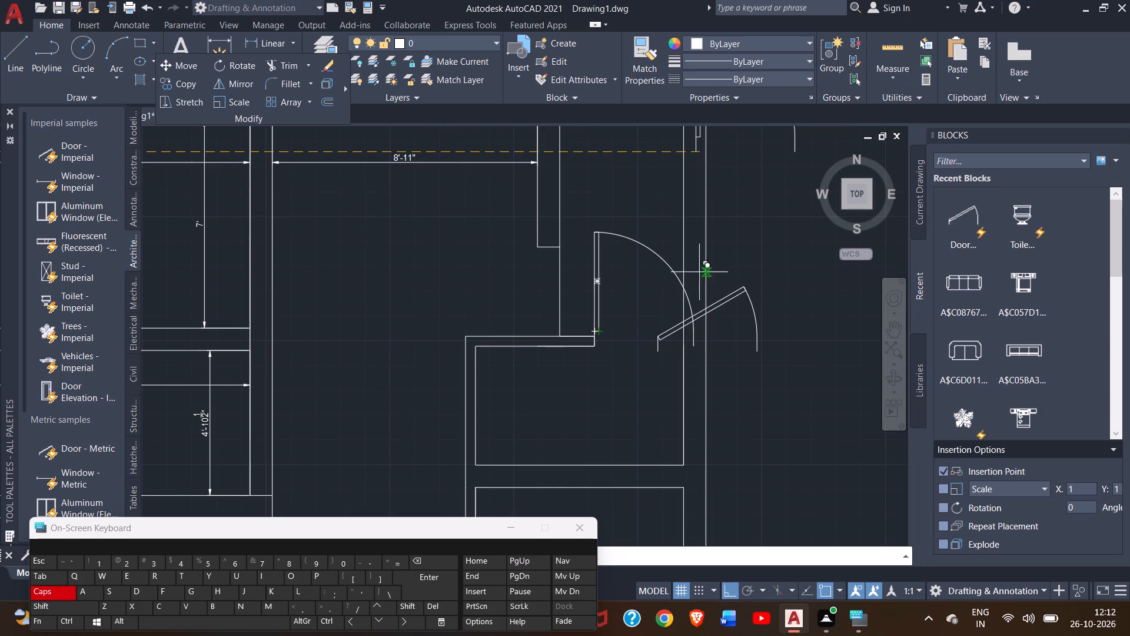
{"action": "right_click", "coordinate": [762, 233]}
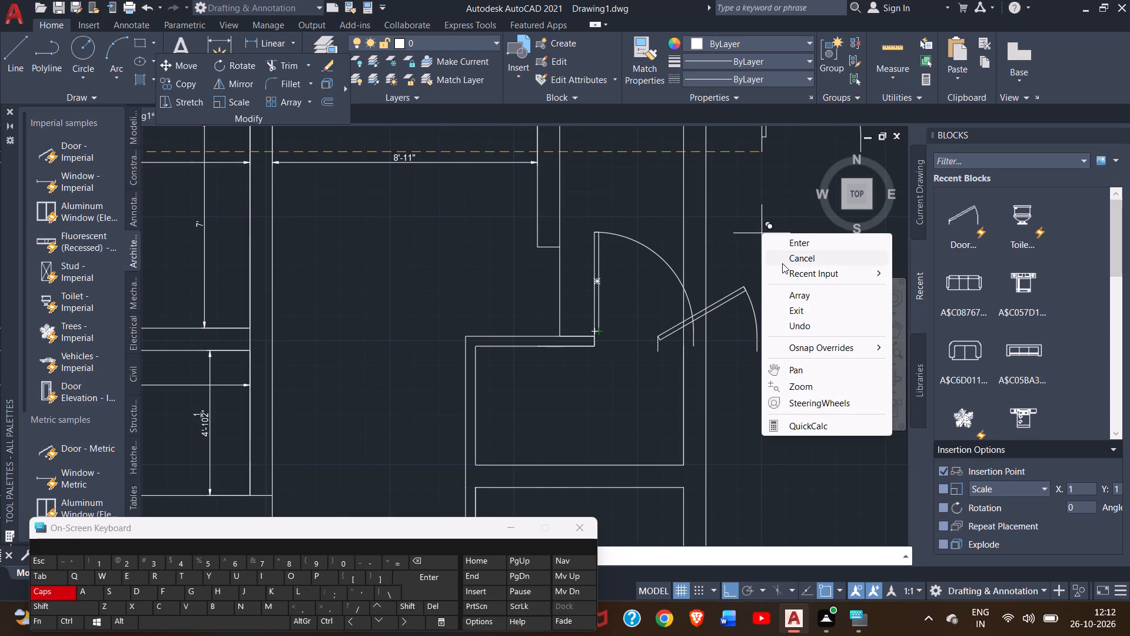
{"action": "left_click", "coordinate": [782, 264]}
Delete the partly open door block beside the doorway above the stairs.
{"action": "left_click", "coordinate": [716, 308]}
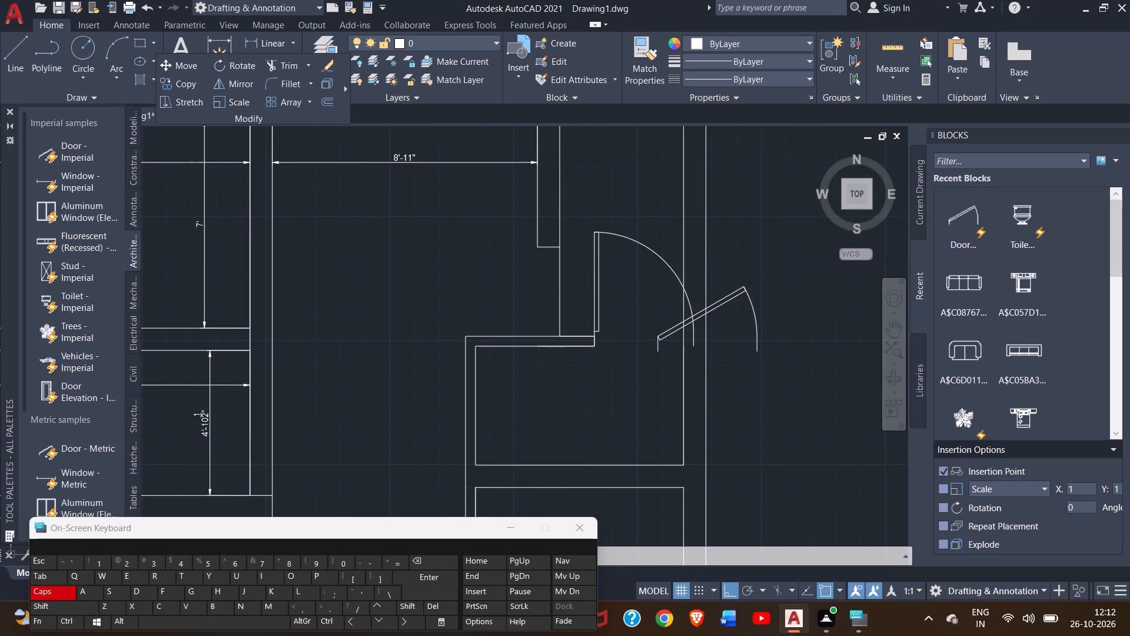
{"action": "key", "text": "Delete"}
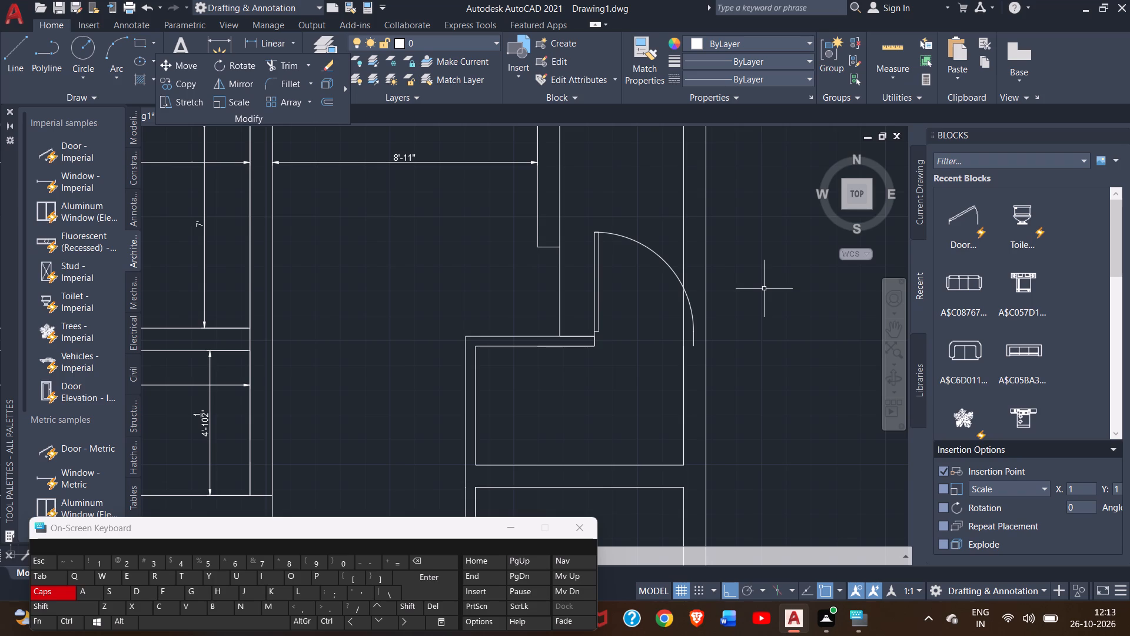
Scale the copied door down from its hinge corner at the jamb so it spans the doorway to the east wall.
{"action": "left_click", "coordinate": [596, 254]}
{"action": "scroll", "coordinate": [587, 294], "scroll_direction": "up", "scroll_amount": 1}
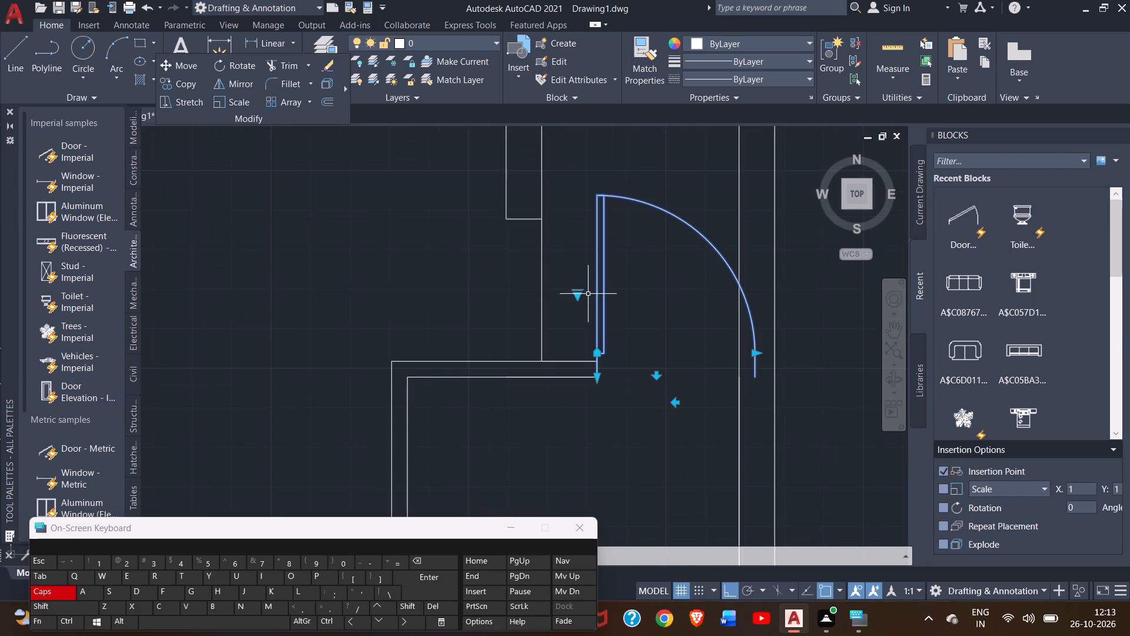
{"action": "left_click", "coordinate": [224, 101]}
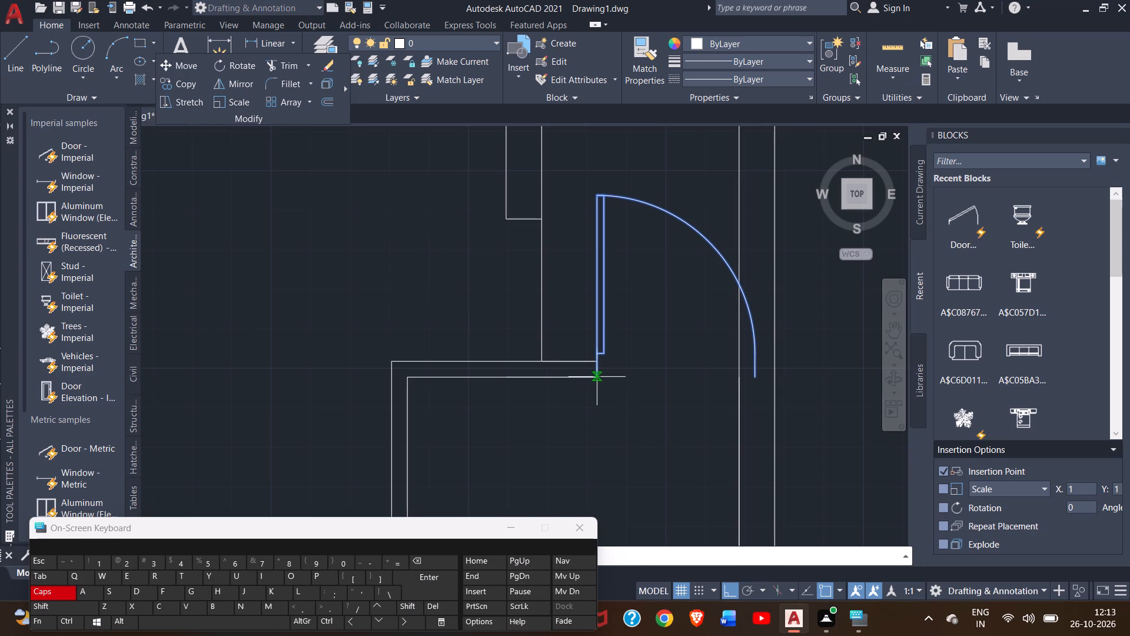
{"action": "left_click_drag", "start_coordinate": [599, 375], "coordinate": [678, 400]}
{"action": "left_click", "coordinate": [677, 394]}
{"action": "scroll", "coordinate": [656, 386], "scroll_direction": "down", "scroll_amount": 2}
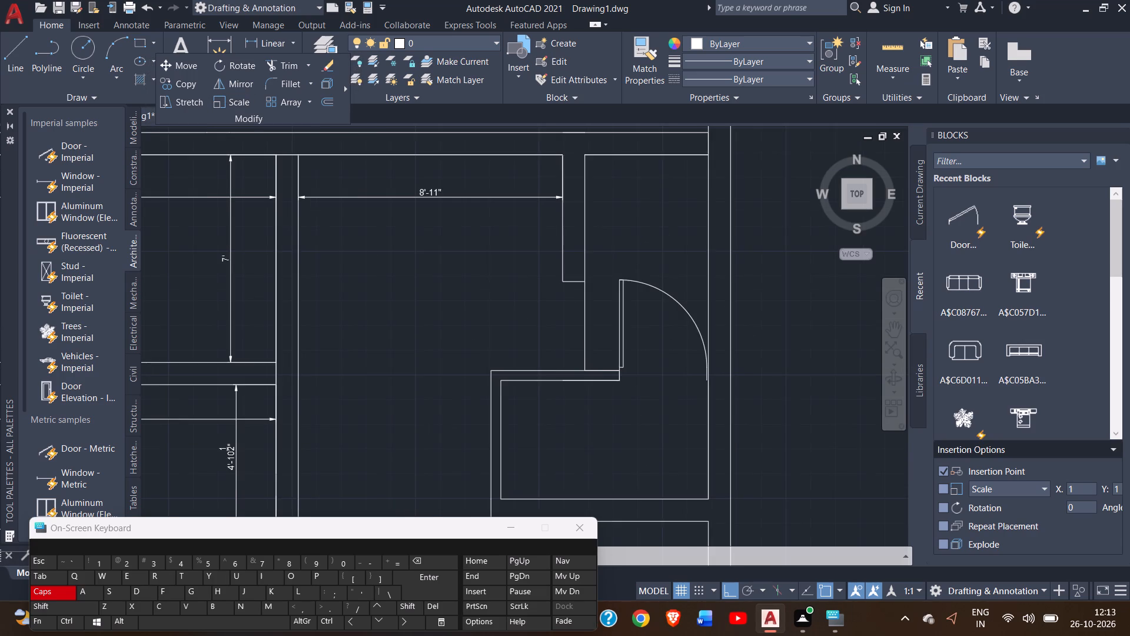
{"action": "scroll", "coordinate": [659, 367], "scroll_direction": "down", "scroll_amount": 1}
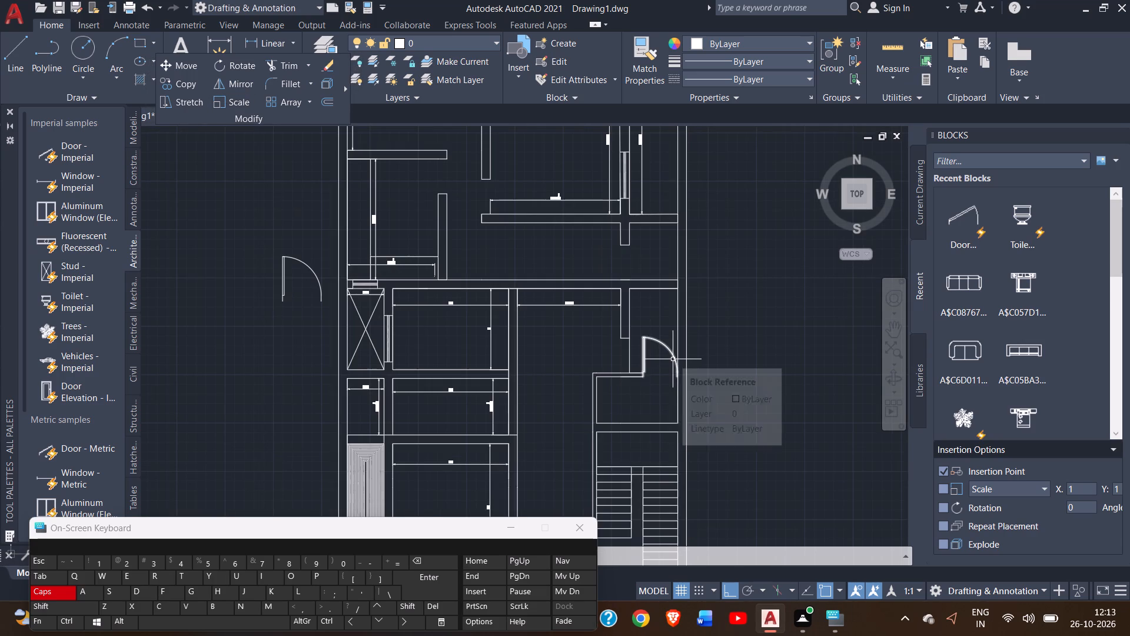
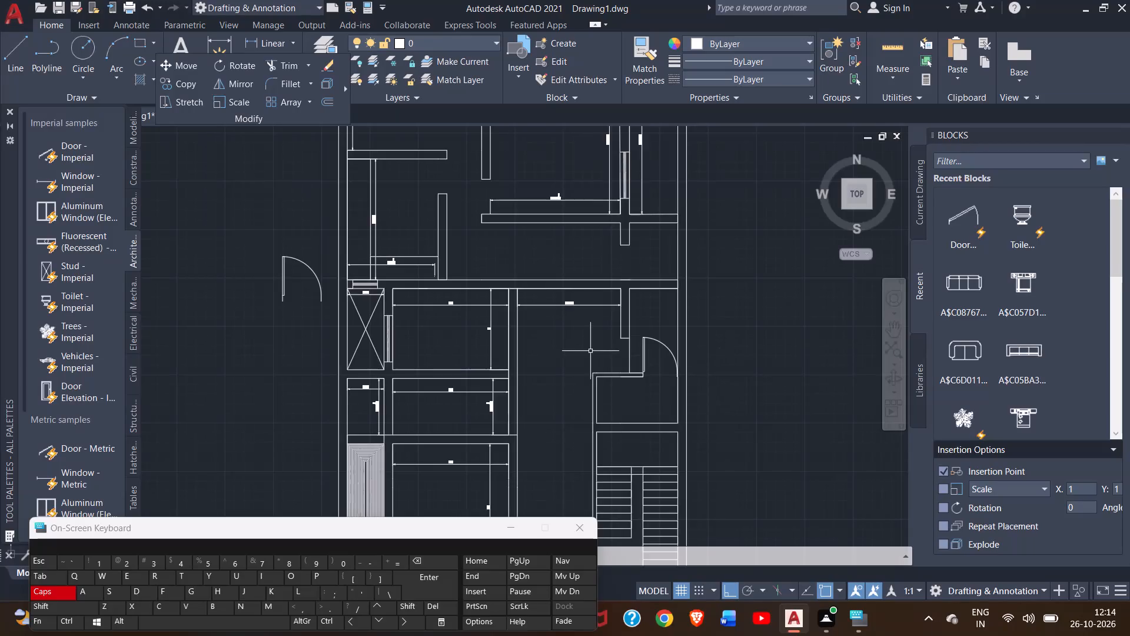
Flip the door in the doorway above the stairs so it swings south instead of north.
{"action": "scroll", "coordinate": [627, 350], "scroll_direction": "up", "scroll_amount": 1}
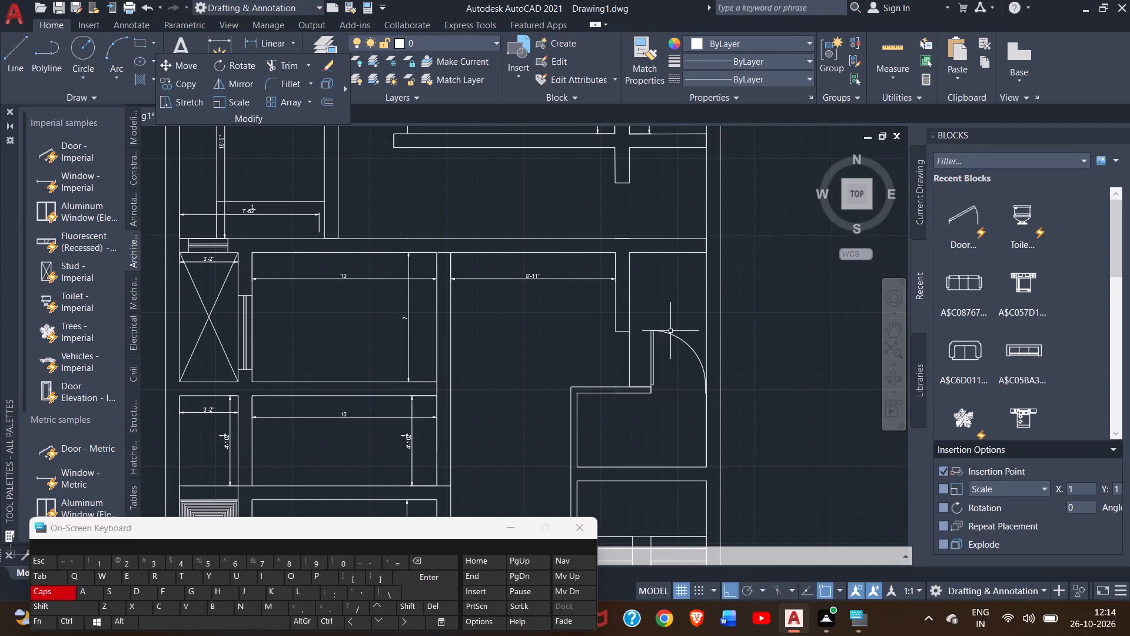
{"action": "left_click", "coordinate": [669, 332]}
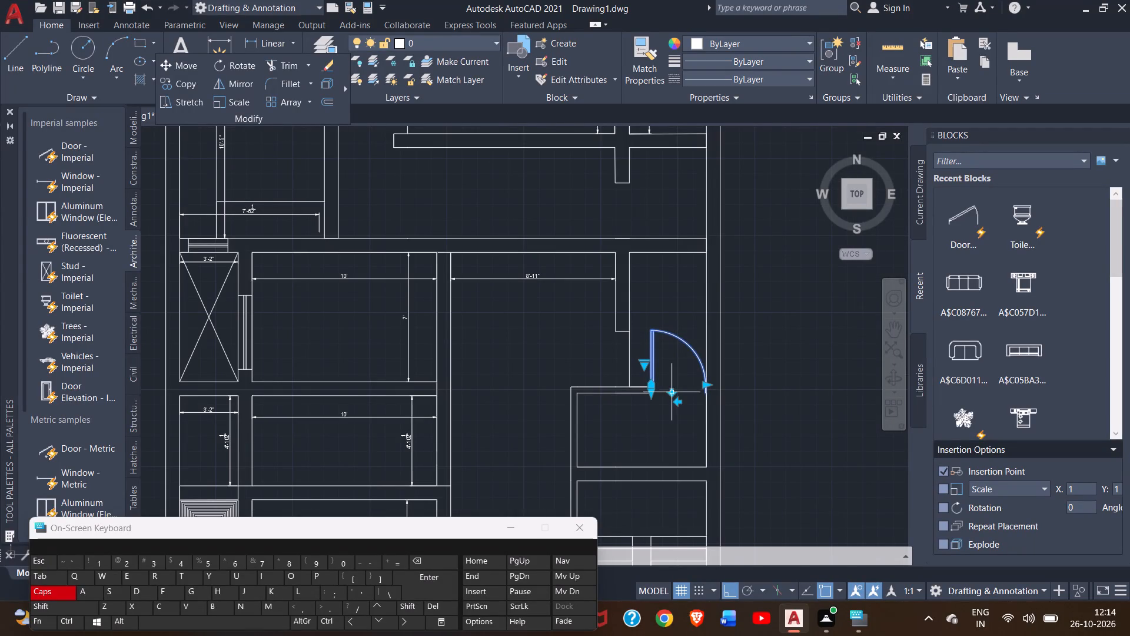
{"action": "left_click", "coordinate": [674, 393]}
{"action": "right_click", "coordinate": [742, 291]}
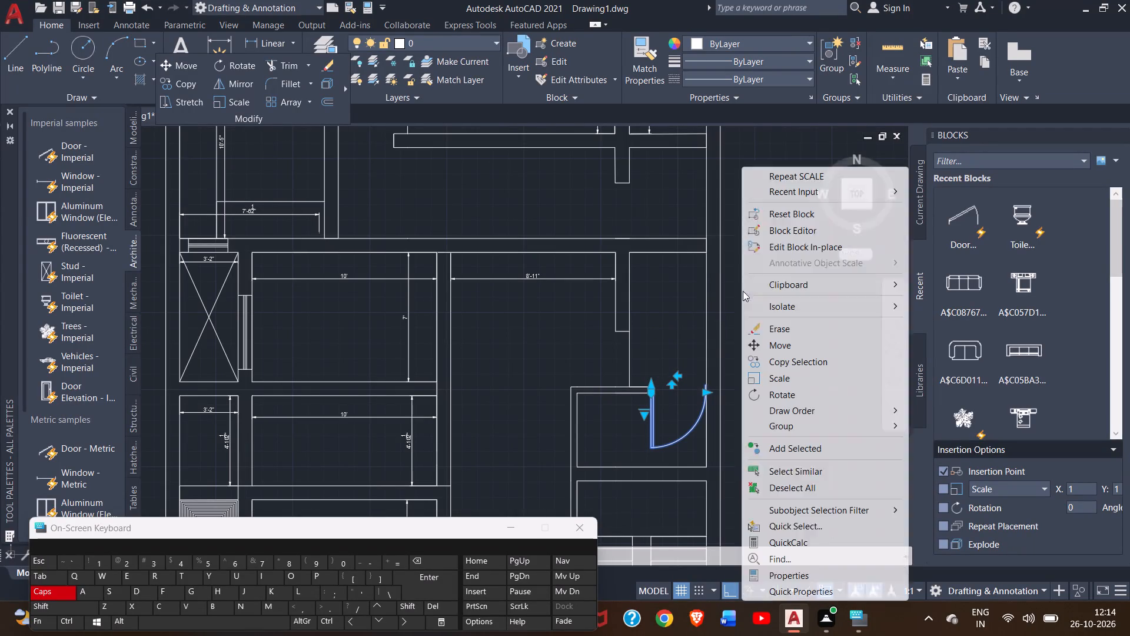
{"action": "triple_click", "coordinate": [726, 311]}
{"action": "left_click", "coordinate": [725, 312]}
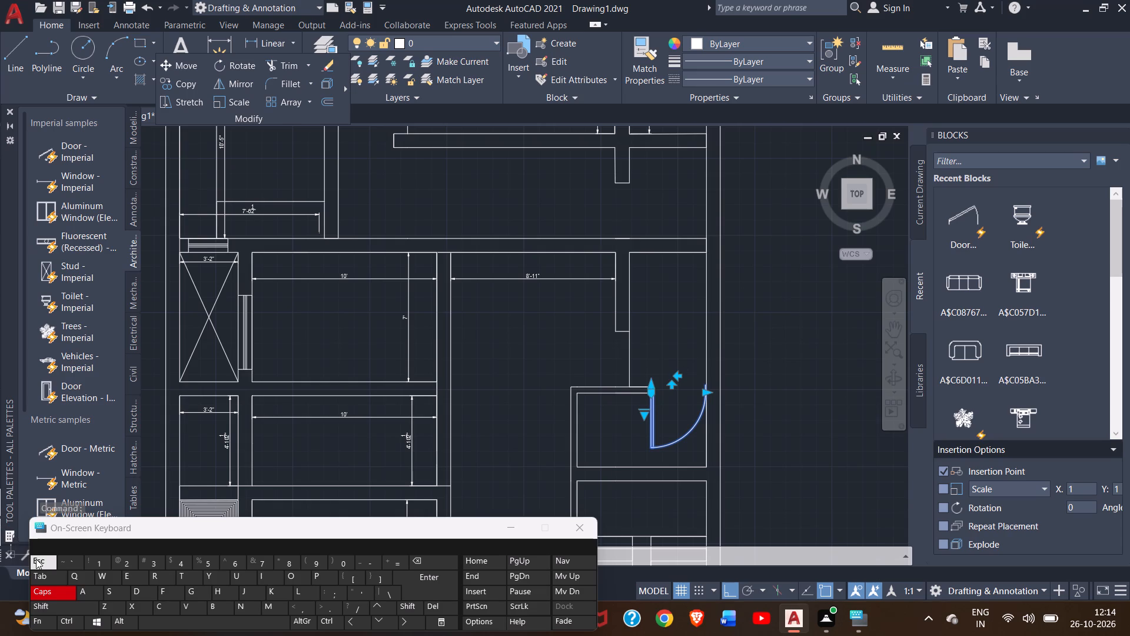
{"action": "key", "text": "Escape"}
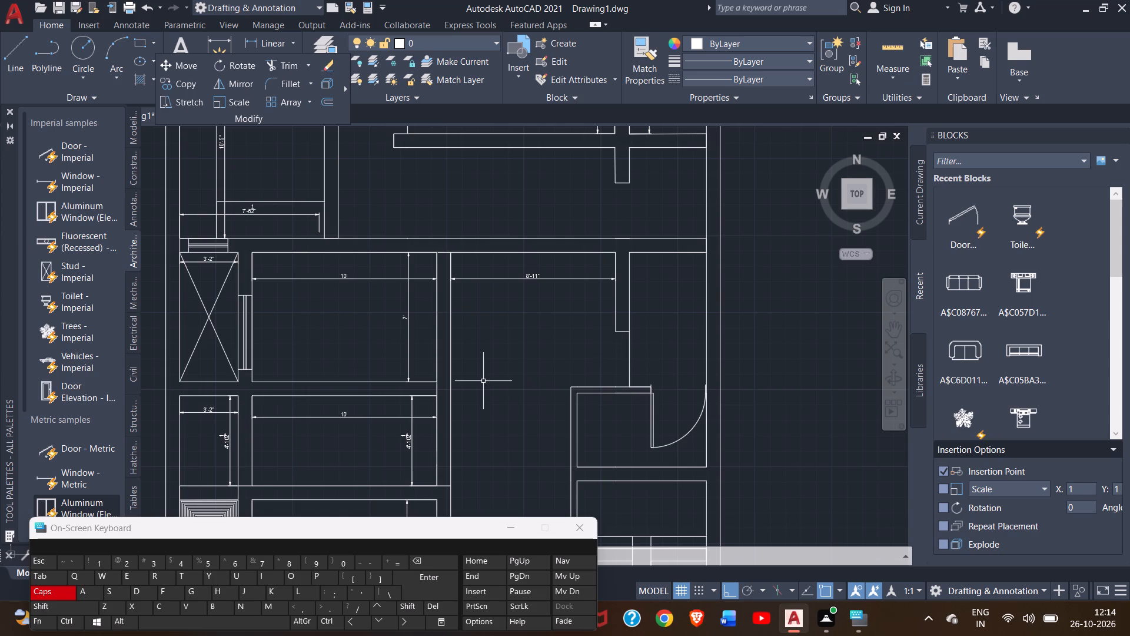
Rotate the door block west of the plan 90° counterclockwise about its lower hinge corner and flip its hinge side so the leaf points east.
{"action": "scroll", "coordinate": [483, 380], "scroll_direction": "down", "scroll_amount": 2}
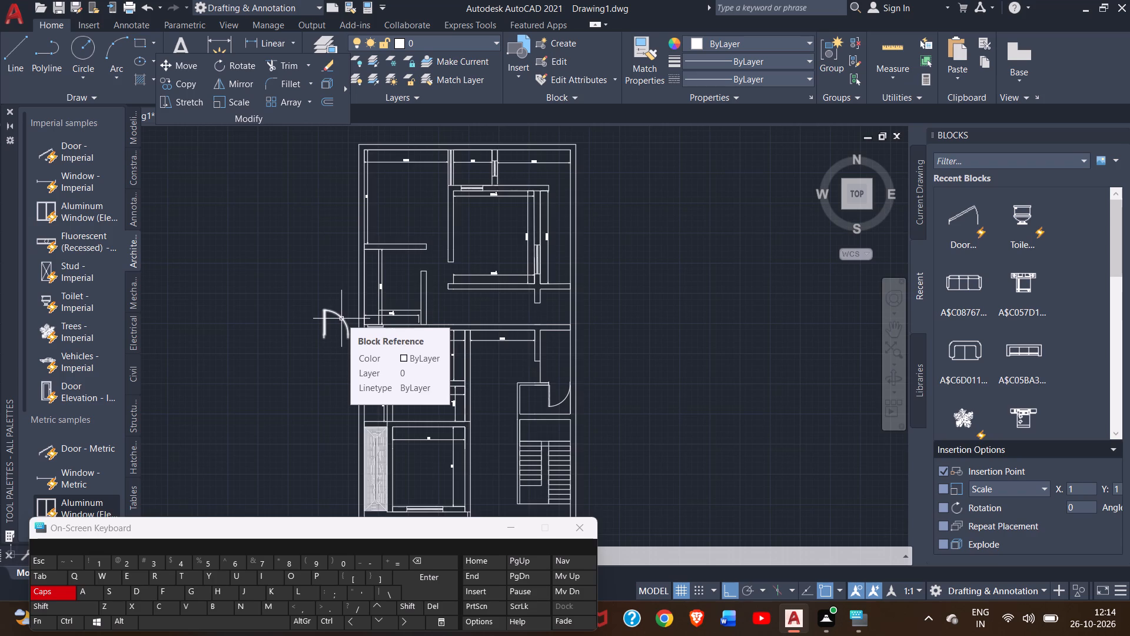
{"action": "scroll", "coordinate": [341, 319], "scroll_direction": "up", "scroll_amount": 1}
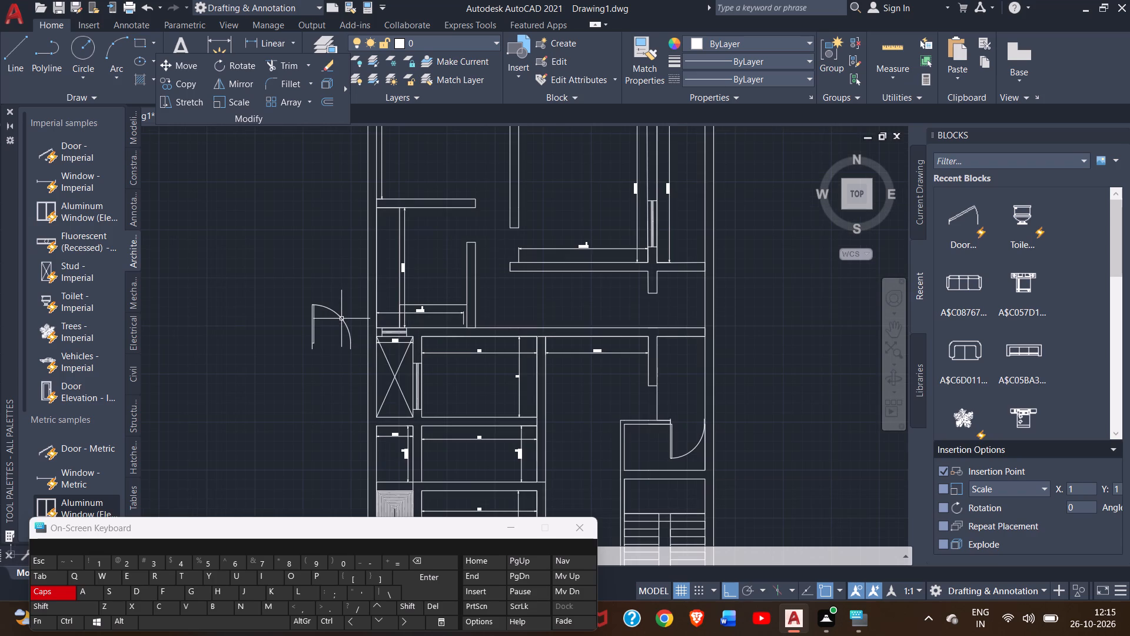
{"action": "scroll", "coordinate": [341, 319], "scroll_direction": "up", "scroll_amount": 1}
{"action": "left_click", "coordinate": [341, 319]}
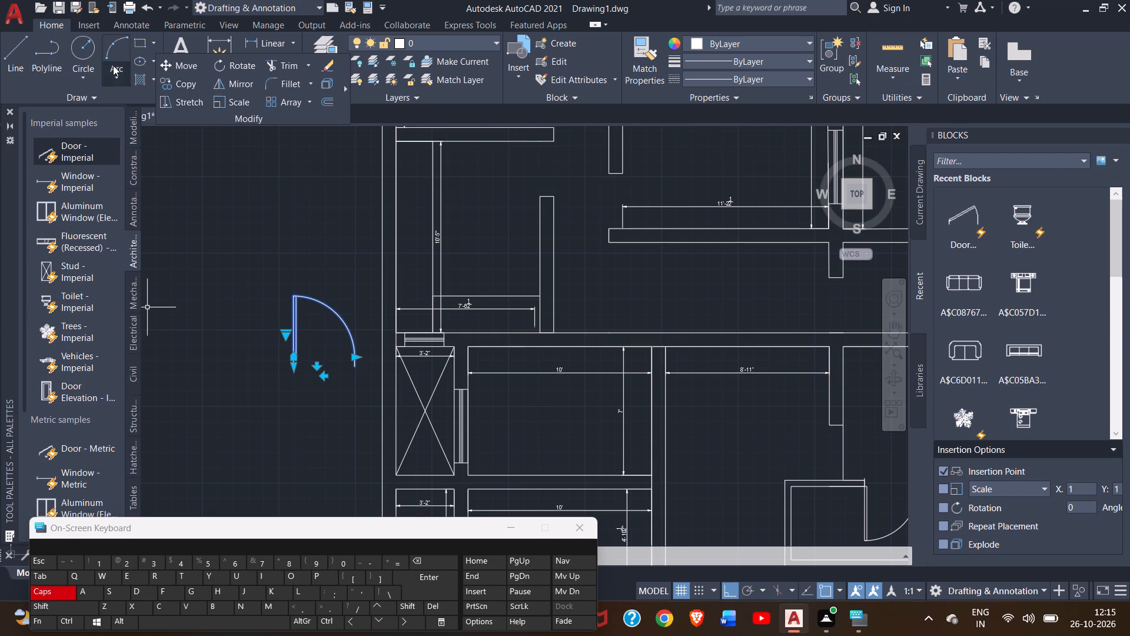
{"action": "left_click", "coordinate": [214, 61]}
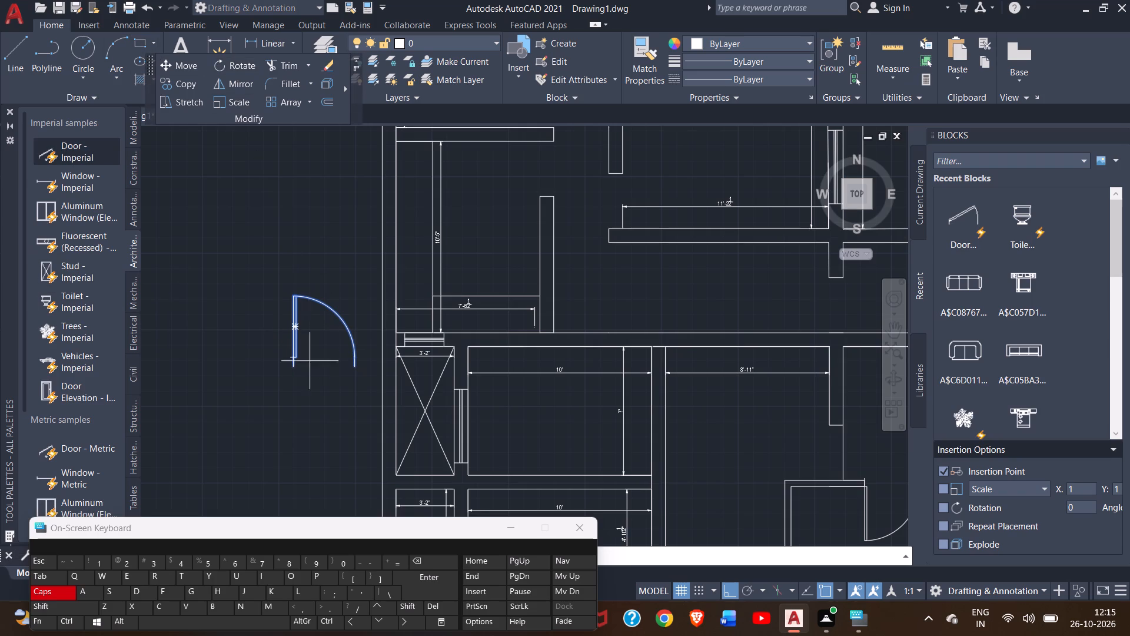
{"action": "left_click", "coordinate": [293, 362]}
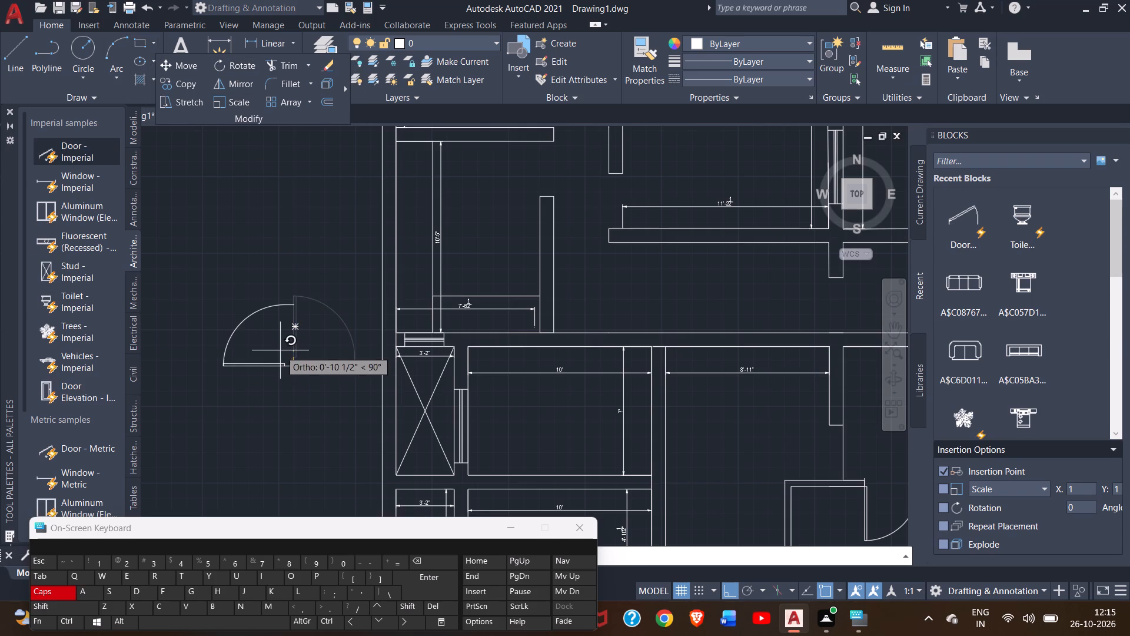
{"action": "left_click", "coordinate": [280, 350]}
{"action": "left_click", "coordinate": [258, 367]}
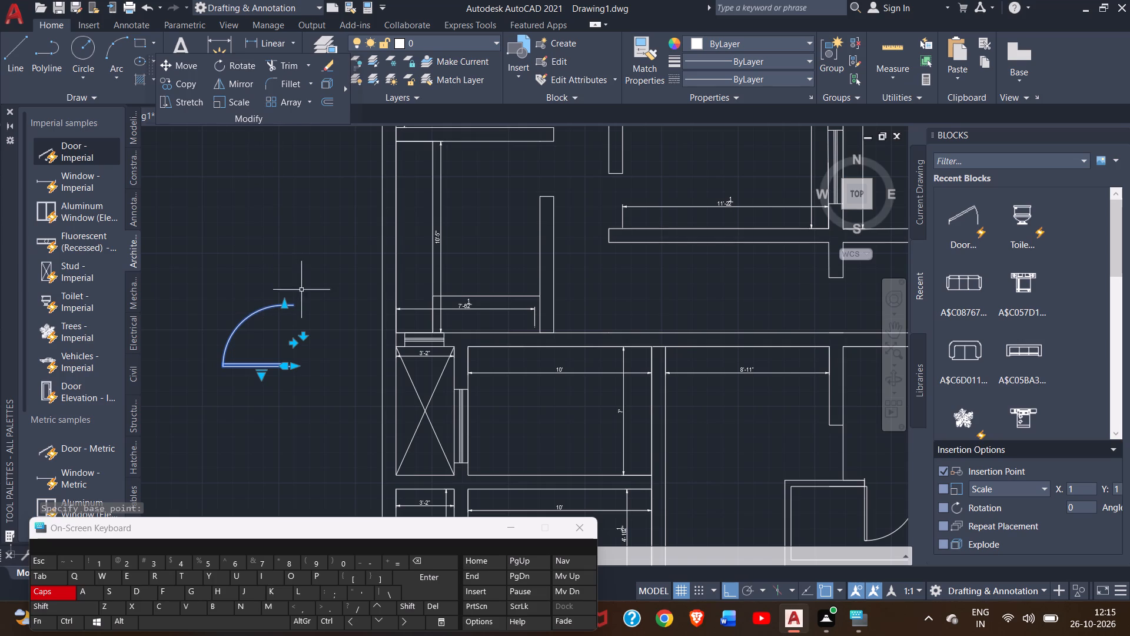
{"action": "left_click", "coordinate": [291, 342]}
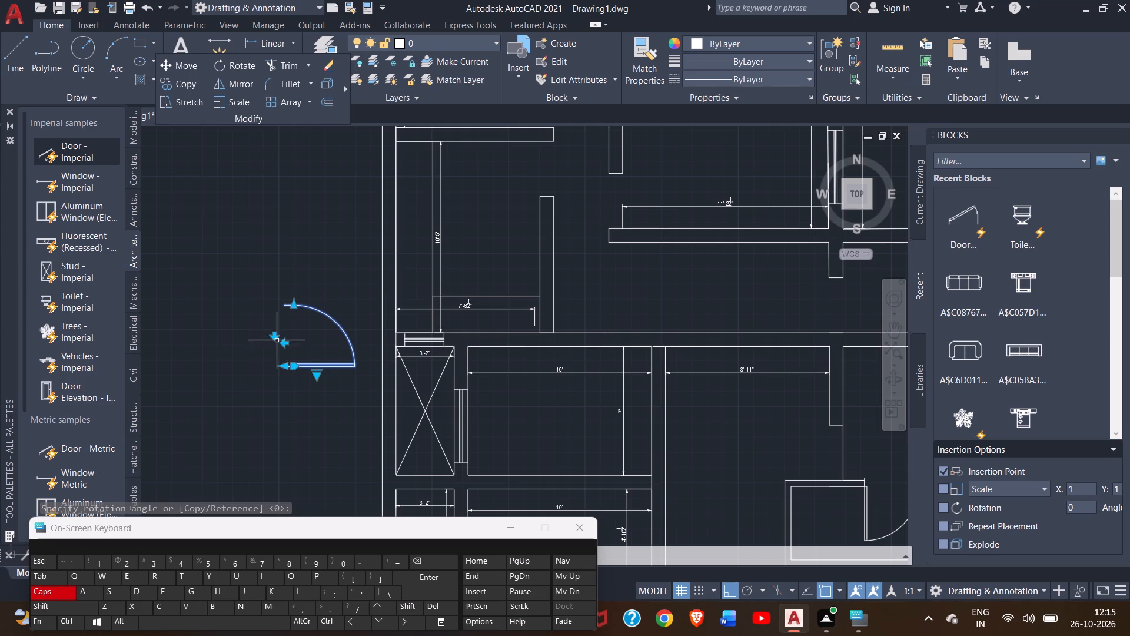
Copy the rotated door from its hinge corner to the lower west corner of the short wall stub near the east wall.
{"action": "scroll", "coordinate": [272, 343], "scroll_direction": "down", "scroll_amount": 1}
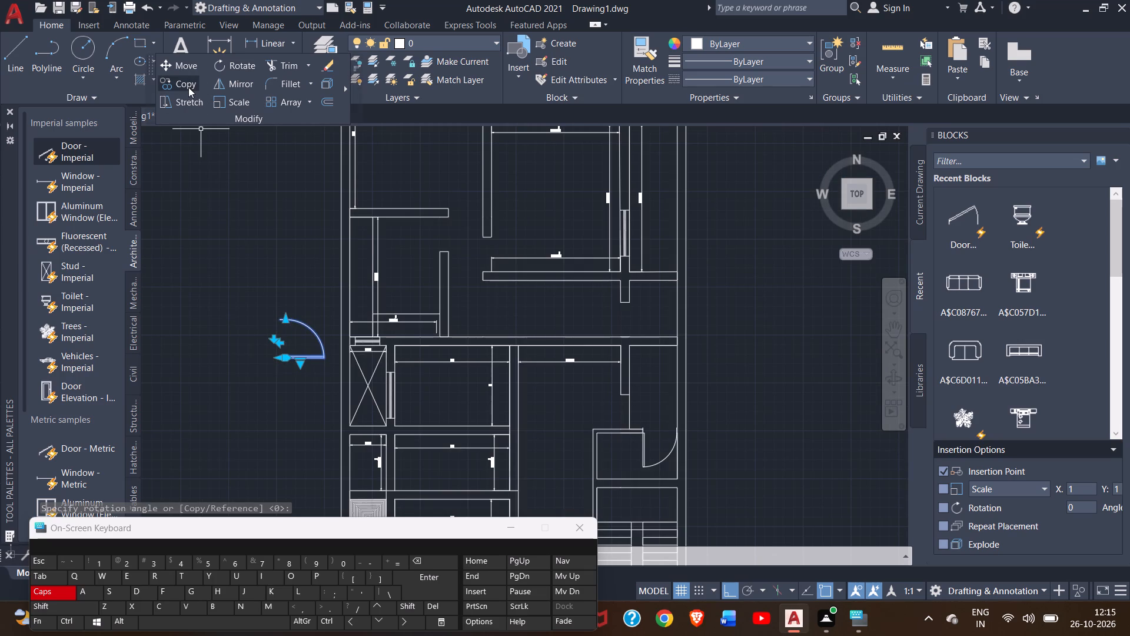
{"action": "left_click", "coordinate": [188, 87]}
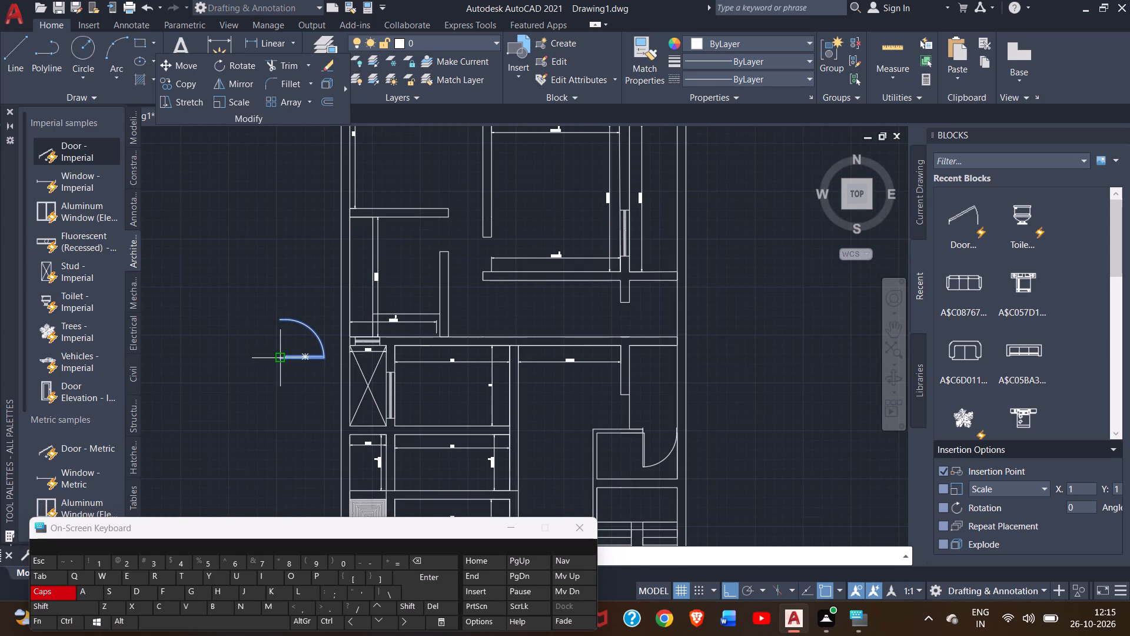
{"action": "left_click", "coordinate": [276, 360]}
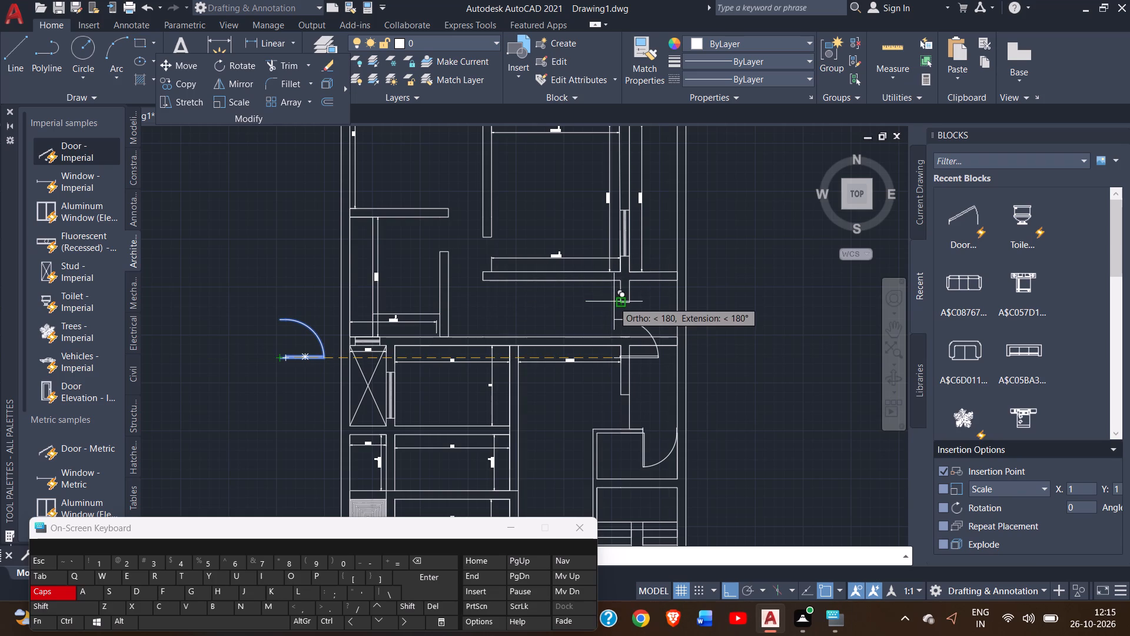
{"action": "left_click", "coordinate": [614, 302]}
{"action": "right_click", "coordinate": [630, 317]}
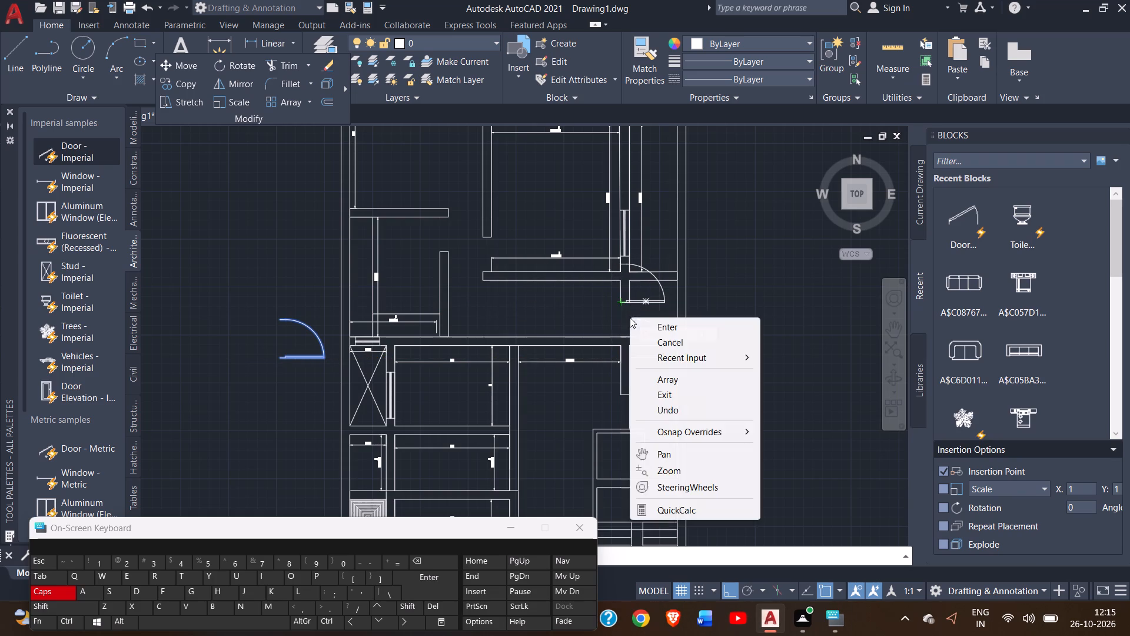
{"action": "left_click", "coordinate": [649, 321]}
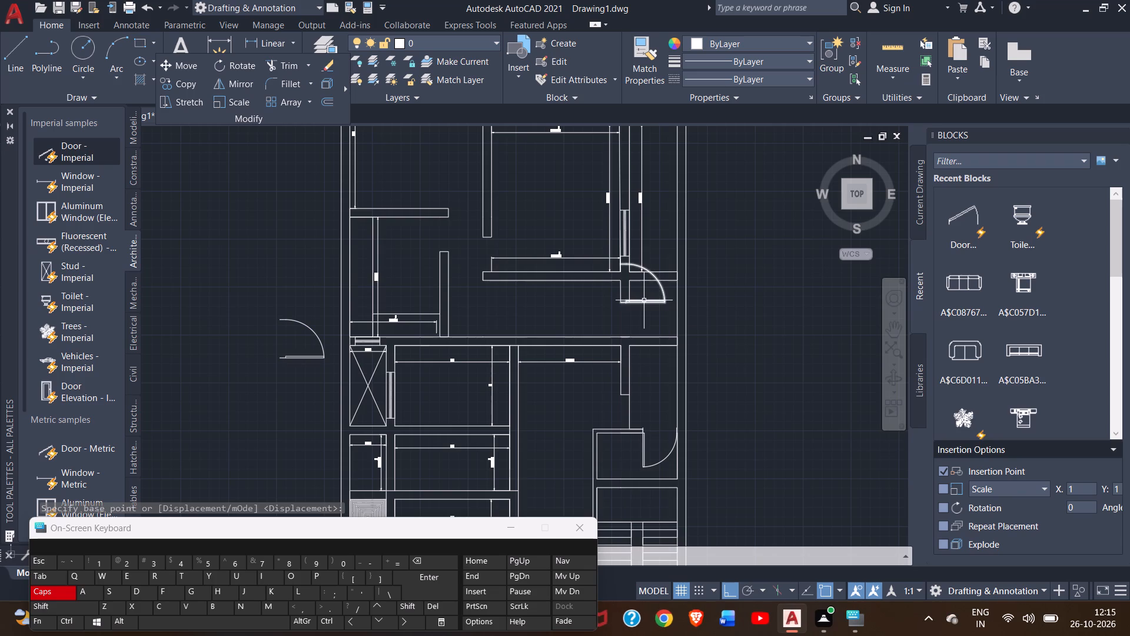
Flip the copied door at the wall stub so its arc swings south.
{"action": "left_click", "coordinate": [644, 300]}
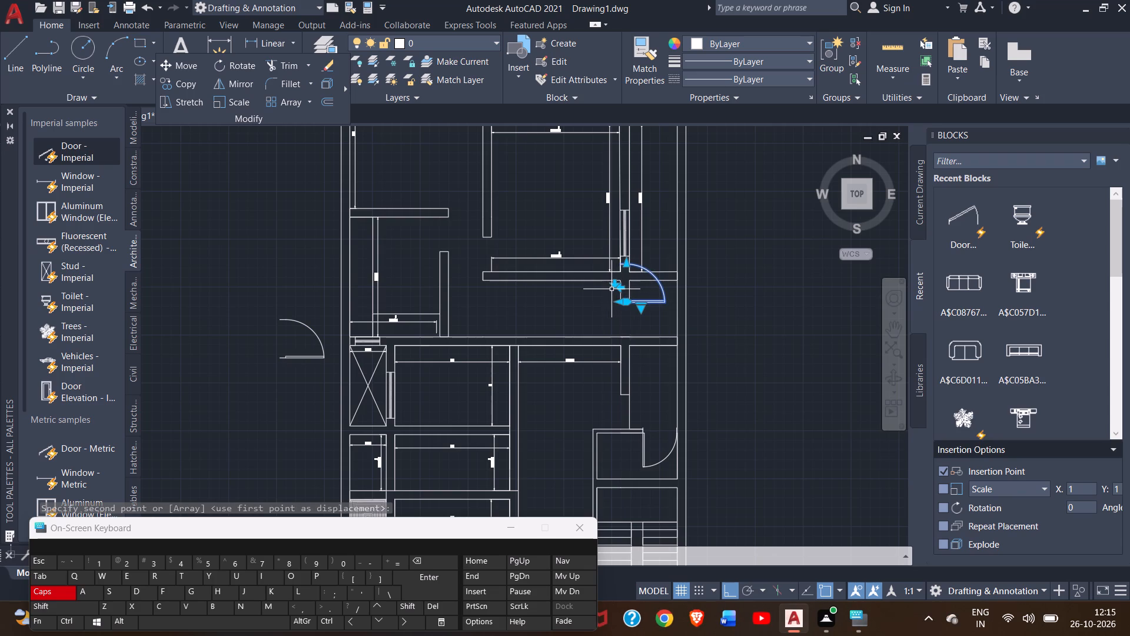
{"action": "double_click", "coordinate": [613, 288]}
{"action": "double_click", "coordinate": [613, 288]}
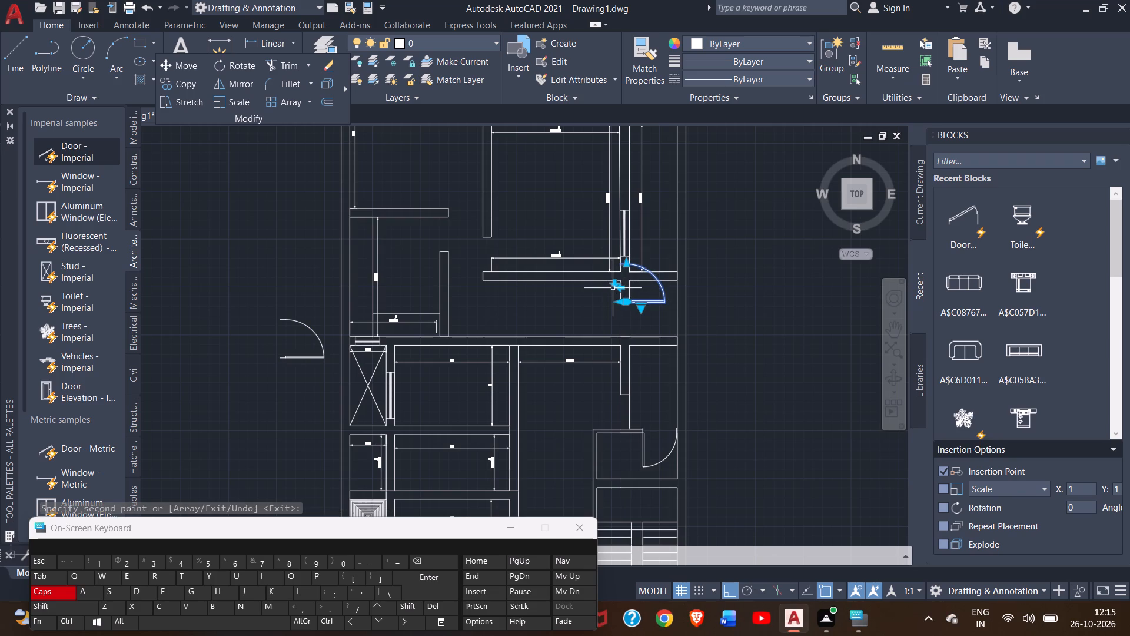
{"action": "scroll", "coordinate": [613, 288], "scroll_direction": "up", "scroll_amount": 4}
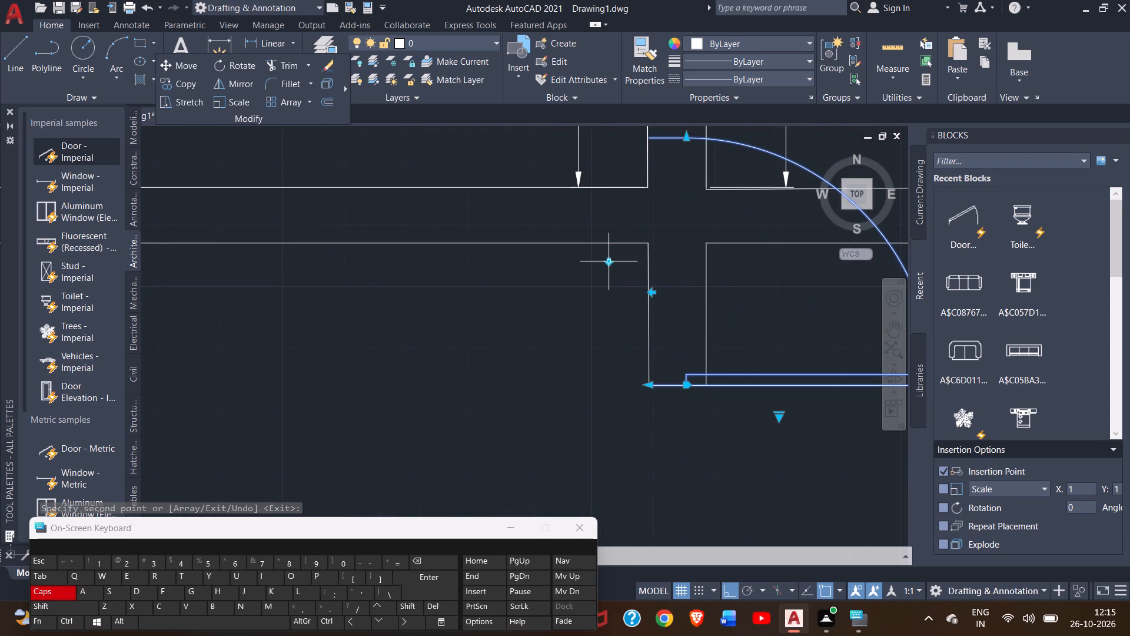
{"action": "left_click", "coordinate": [607, 263]}
{"action": "scroll", "coordinate": [603, 302], "scroll_direction": "down", "scroll_amount": 2}
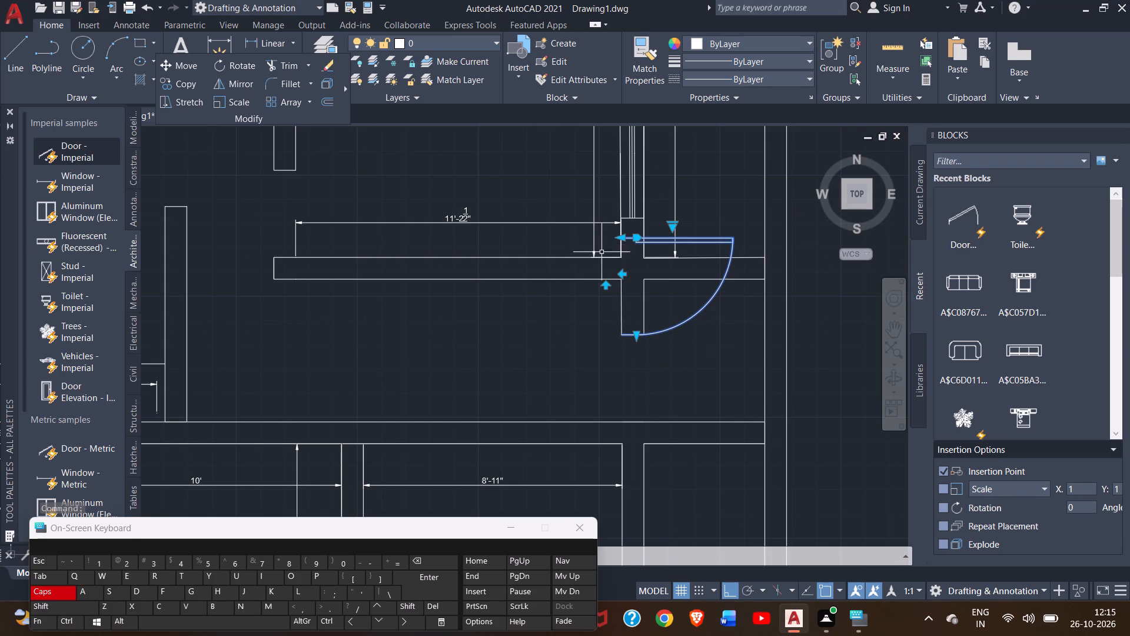
{"action": "scroll", "coordinate": [613, 255], "scroll_direction": "up", "scroll_amount": 1}
{"action": "left_click", "coordinate": [544, 169]}
{"action": "double_click", "coordinate": [554, 163]}
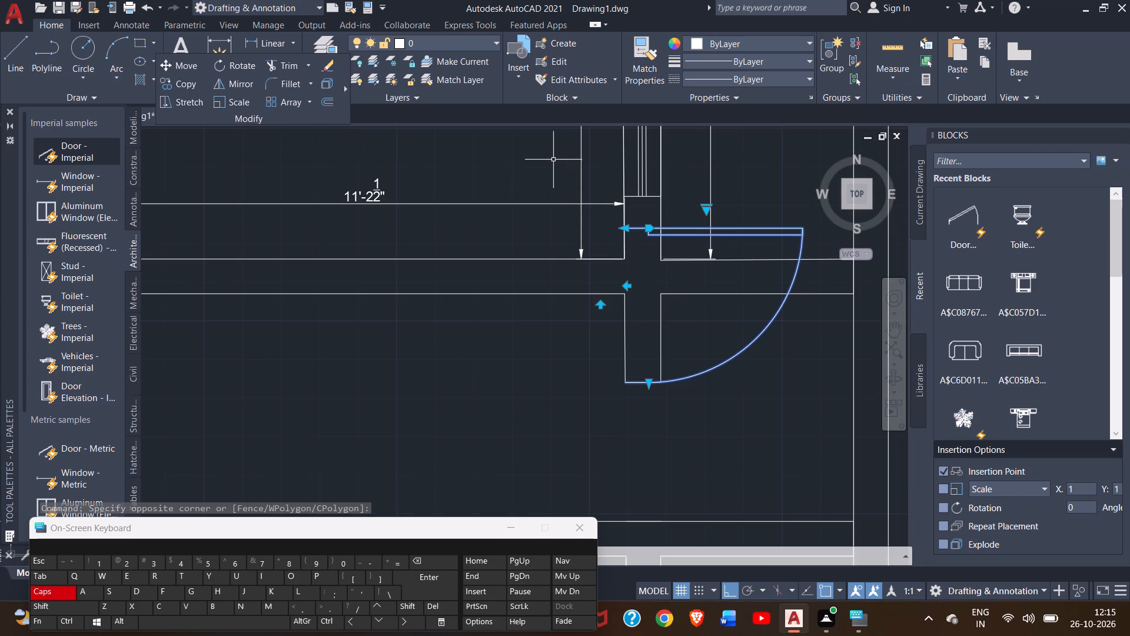
{"action": "right_click", "coordinate": [550, 159]}
{"action": "left_click", "coordinate": [531, 139]}
{"action": "left_click", "coordinate": [539, 156]}
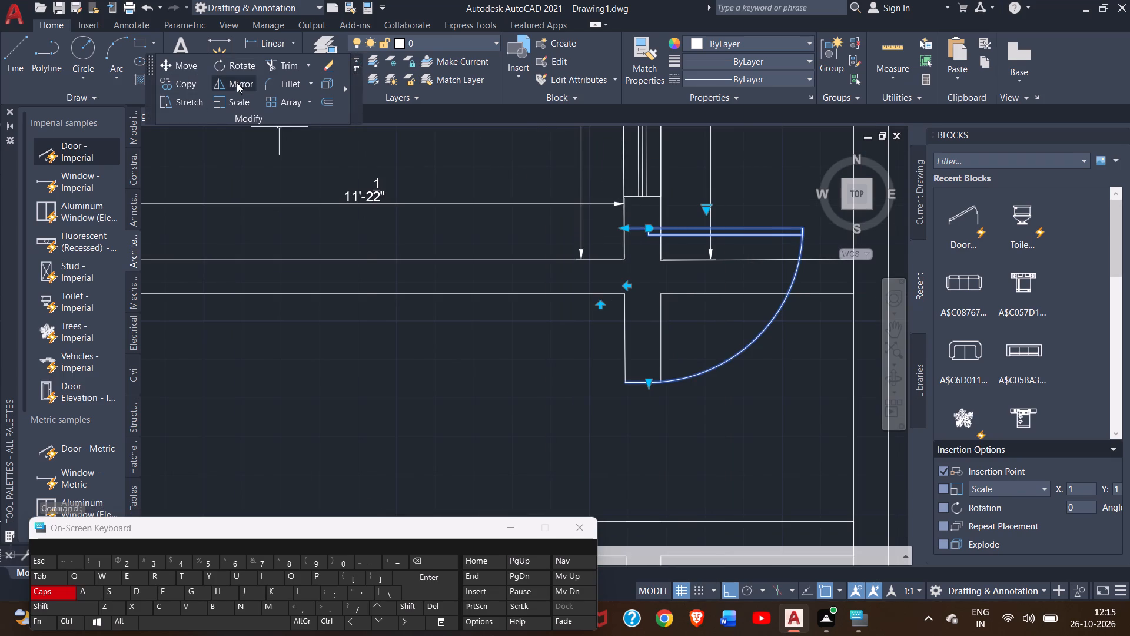
Move the flipped door from its upper west hinge corner back to the lower west corner of the wall stub.
{"action": "left_click", "coordinate": [181, 66]}
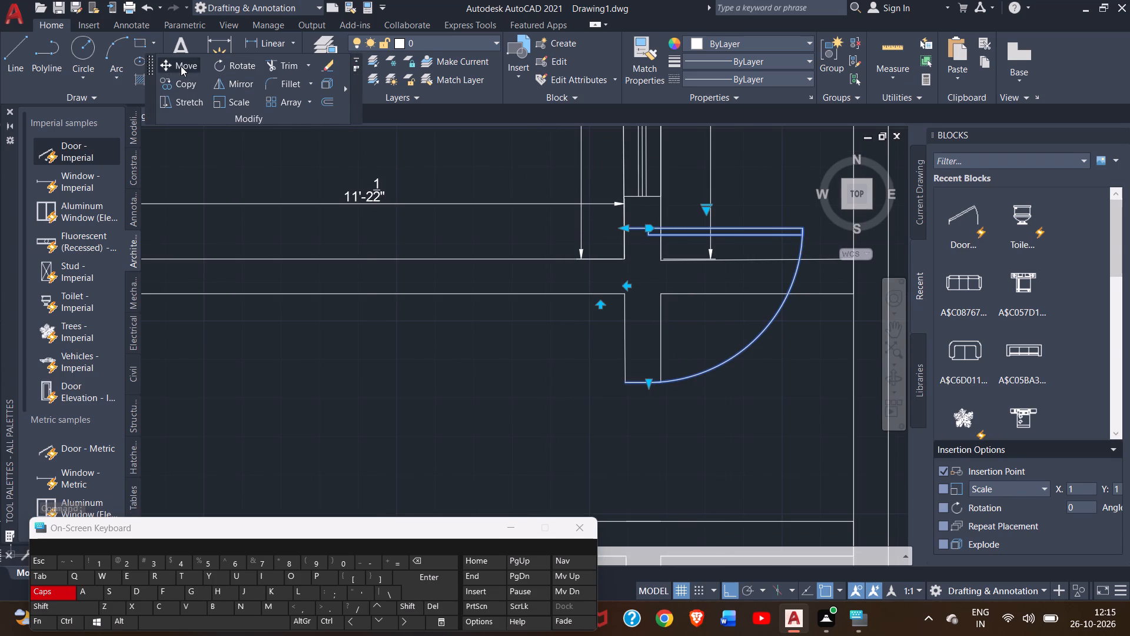
{"action": "left_click", "coordinate": [623, 226]}
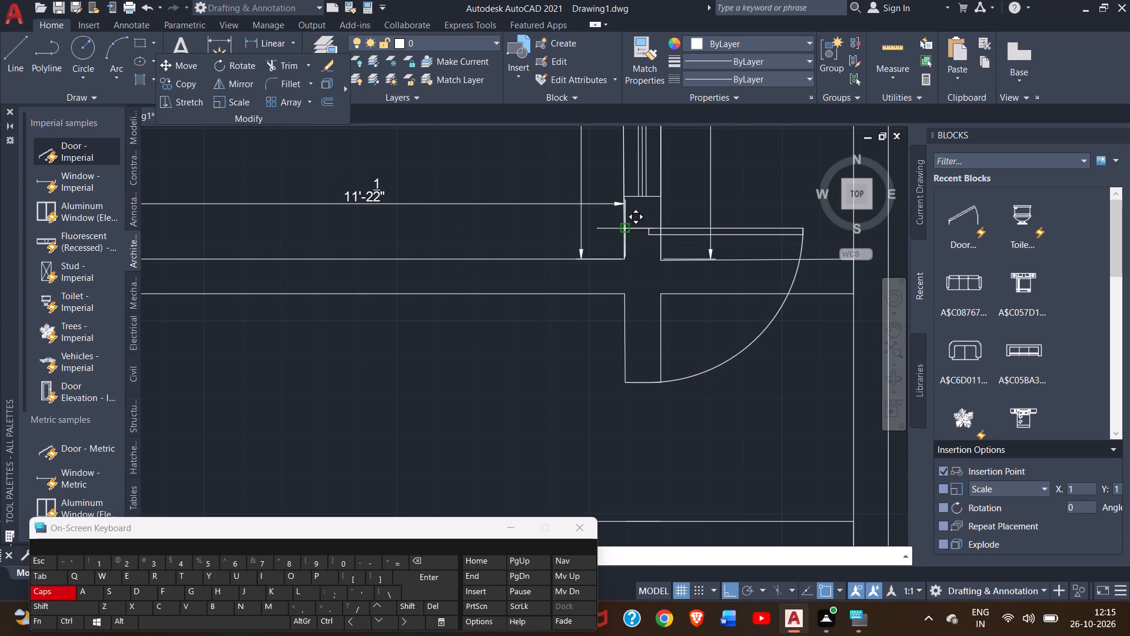
{"action": "left_click", "coordinate": [624, 381]}
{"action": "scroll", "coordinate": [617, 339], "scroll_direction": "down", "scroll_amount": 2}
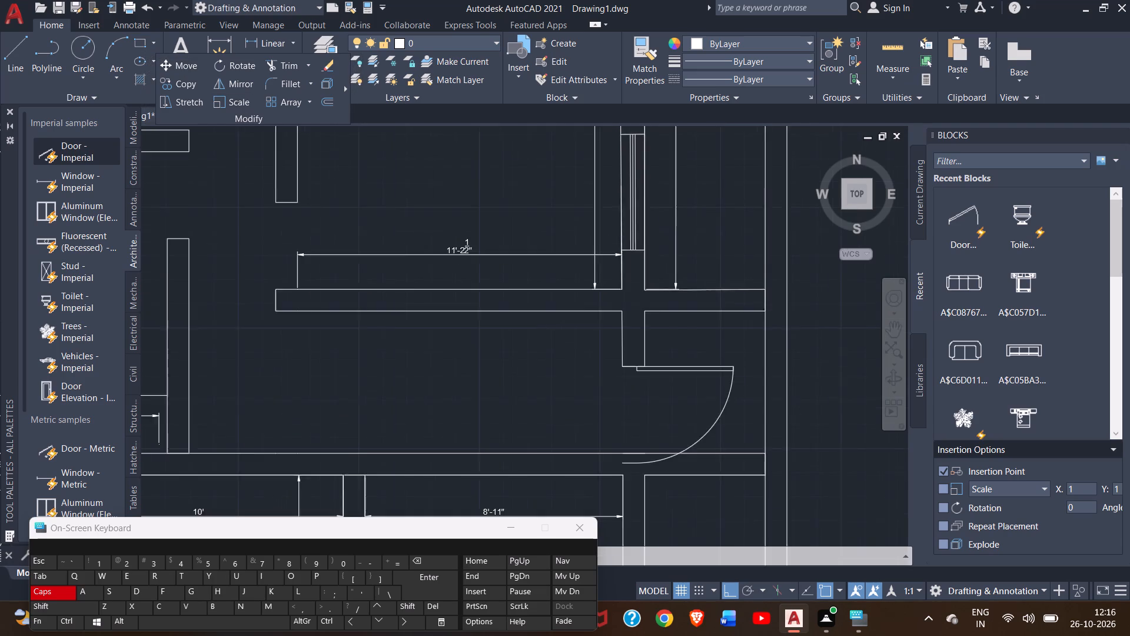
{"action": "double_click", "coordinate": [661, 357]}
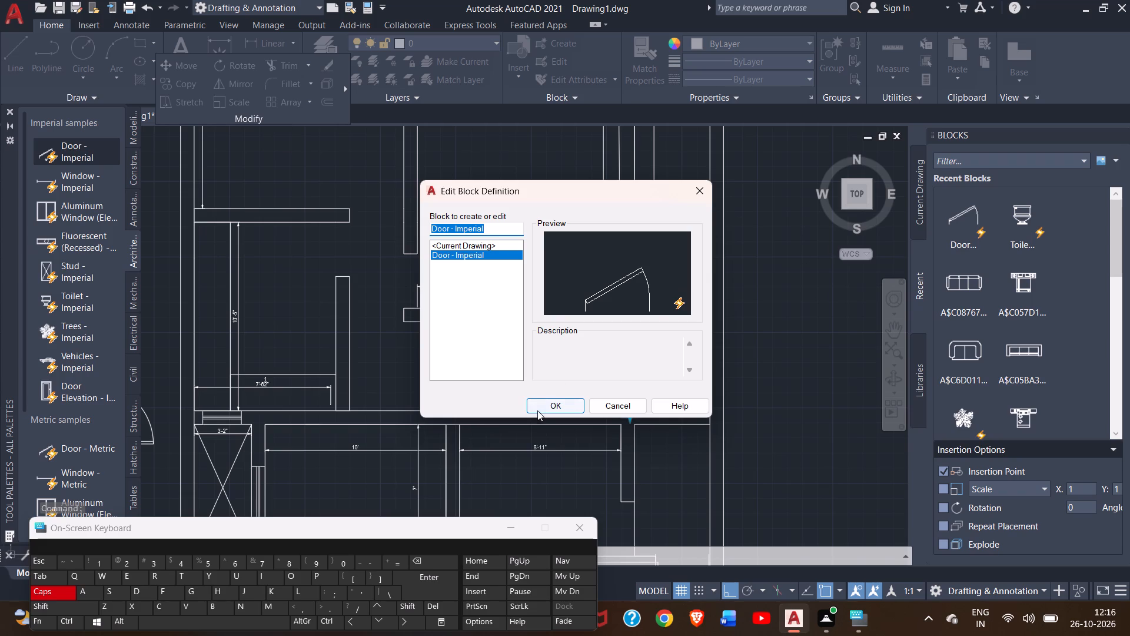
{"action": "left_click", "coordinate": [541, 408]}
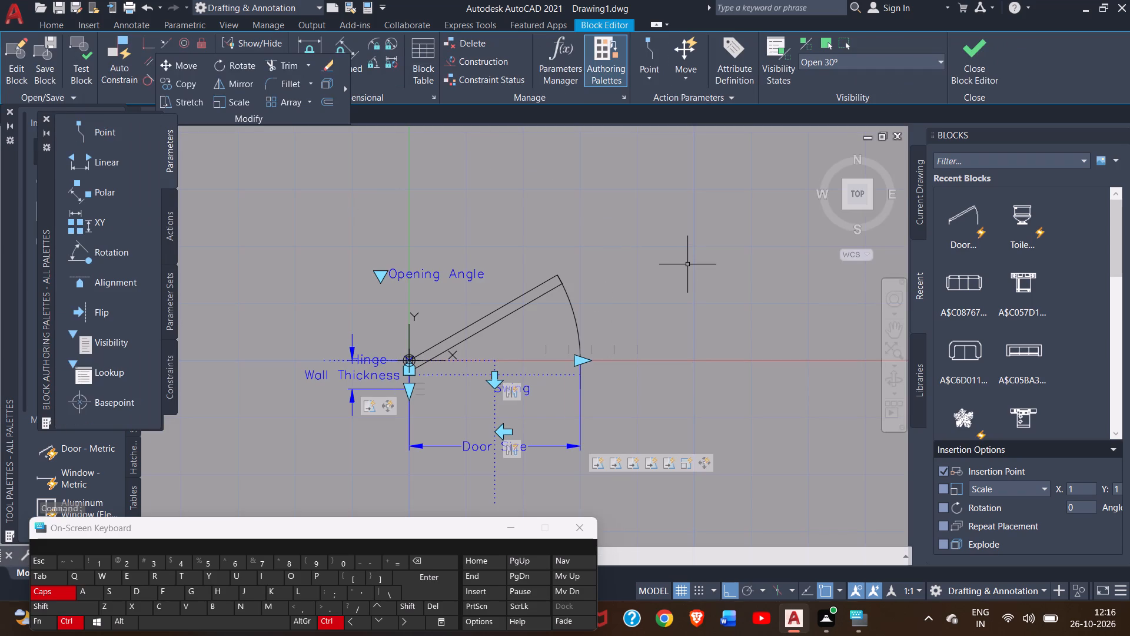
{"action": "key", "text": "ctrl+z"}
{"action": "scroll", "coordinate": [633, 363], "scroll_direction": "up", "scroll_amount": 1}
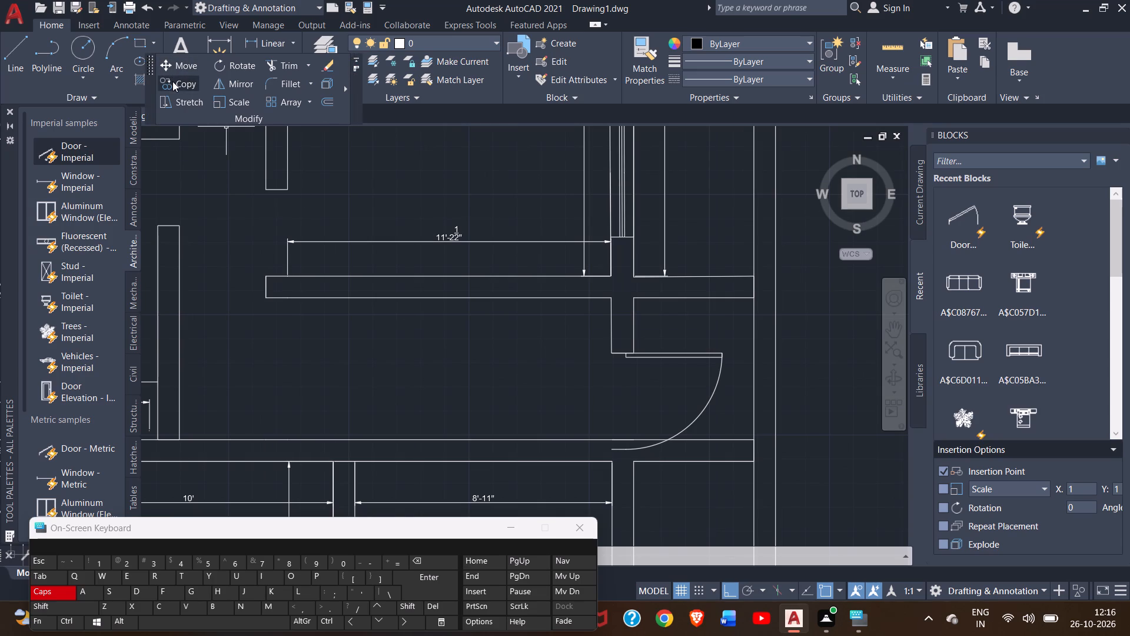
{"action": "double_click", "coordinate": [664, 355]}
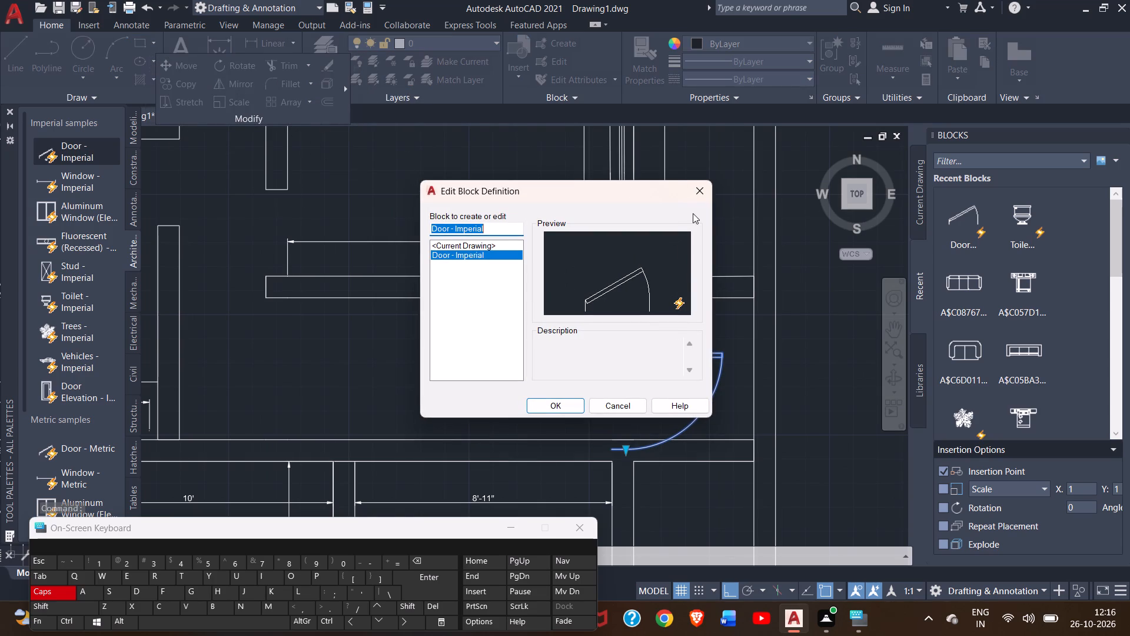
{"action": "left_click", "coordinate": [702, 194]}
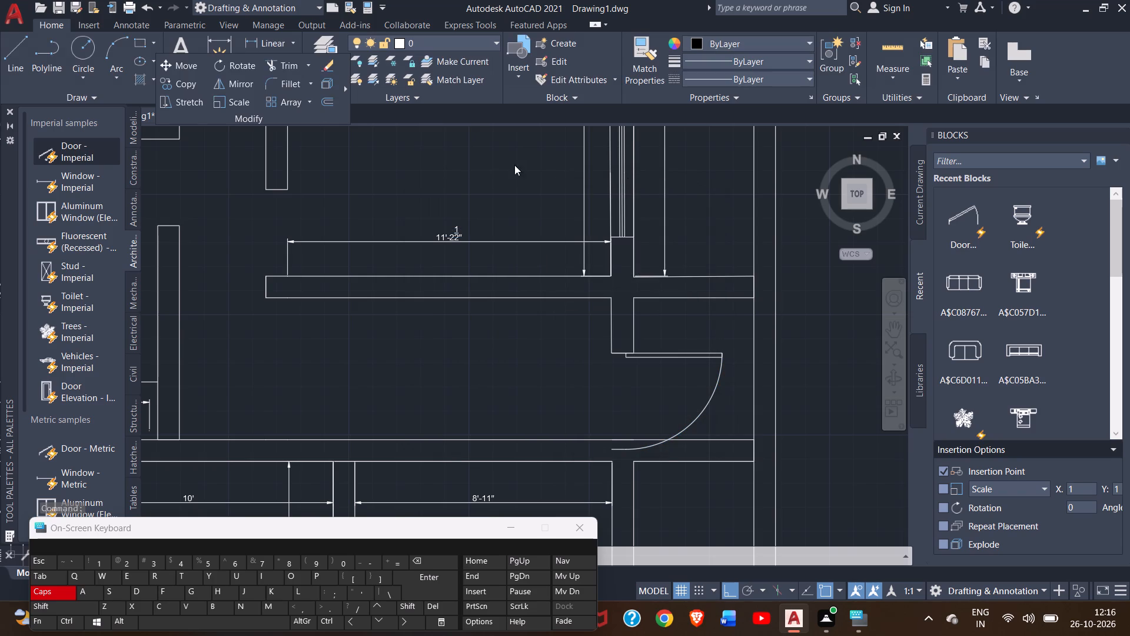
Scale the door down from its hinge corner at the wall stub so it spans the opening to the wall south of it.
{"action": "left_click", "coordinate": [677, 357]}
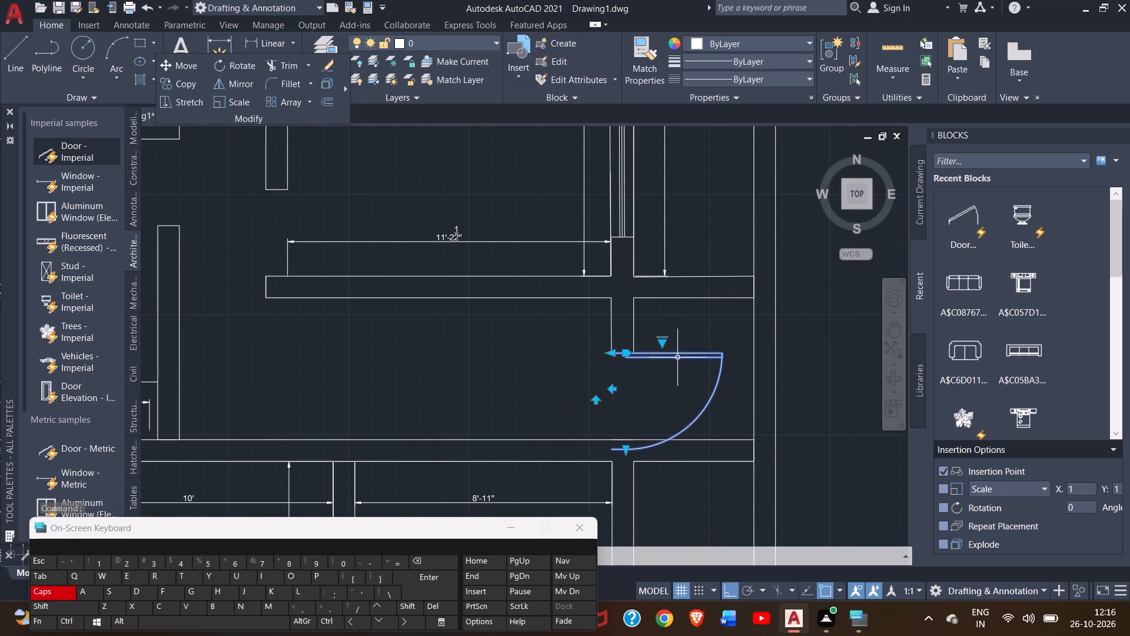
{"action": "left_click", "coordinate": [238, 101]}
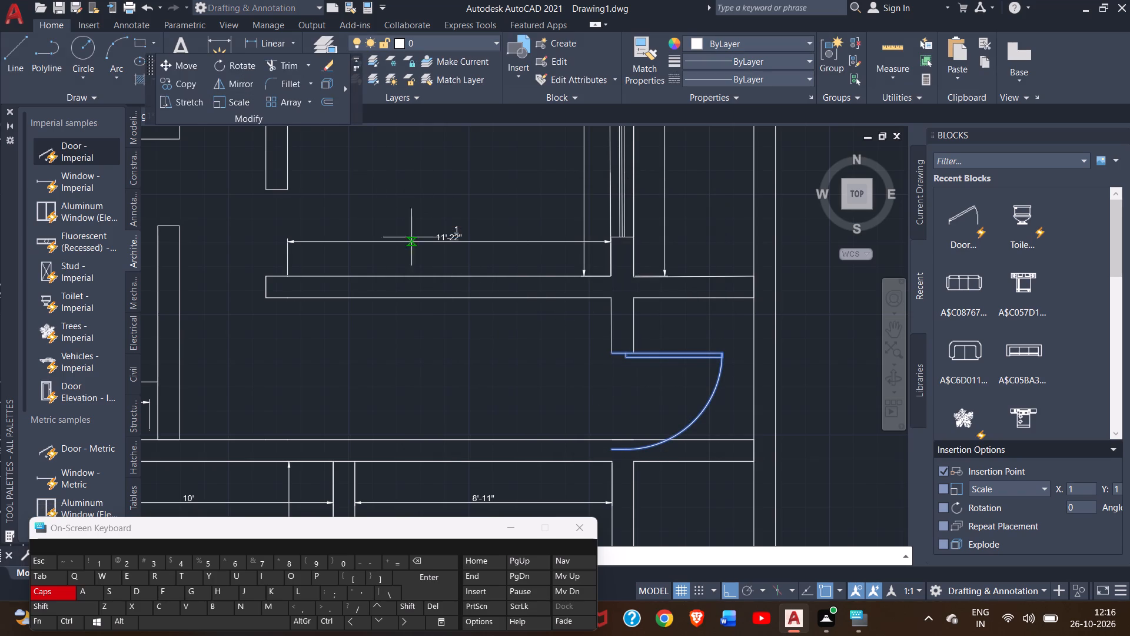
{"action": "left_click_drag", "start_coordinate": [610, 353], "coordinate": [610, 400]}
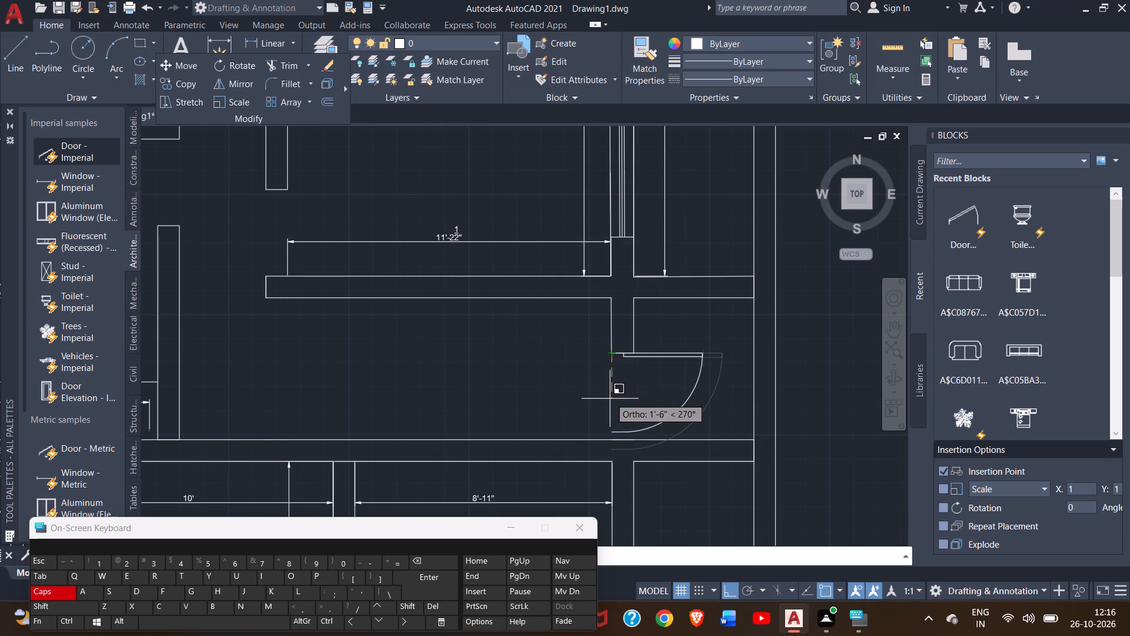
{"action": "left_click_drag", "start_coordinate": [610, 400], "coordinate": [610, 403]}
{"action": "double_click", "coordinate": [610, 403]}
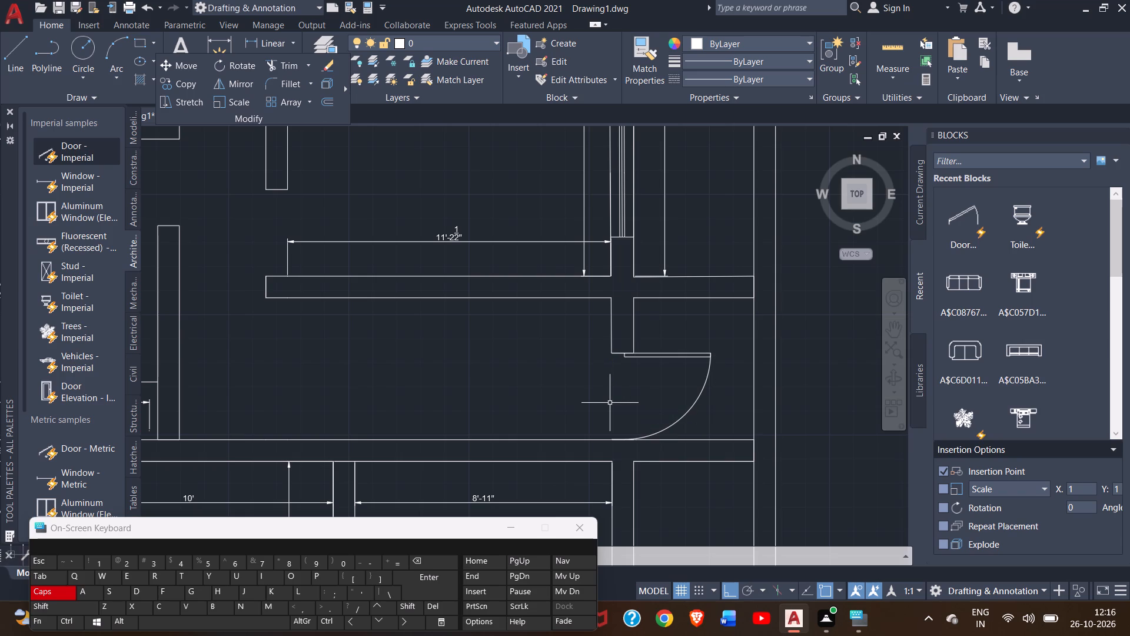
Copy the door north of the staircase from its hinge corner to the upper east corner of the northwest room's south wall.
{"action": "scroll", "coordinate": [570, 383], "scroll_direction": "down", "scroll_amount": 3}
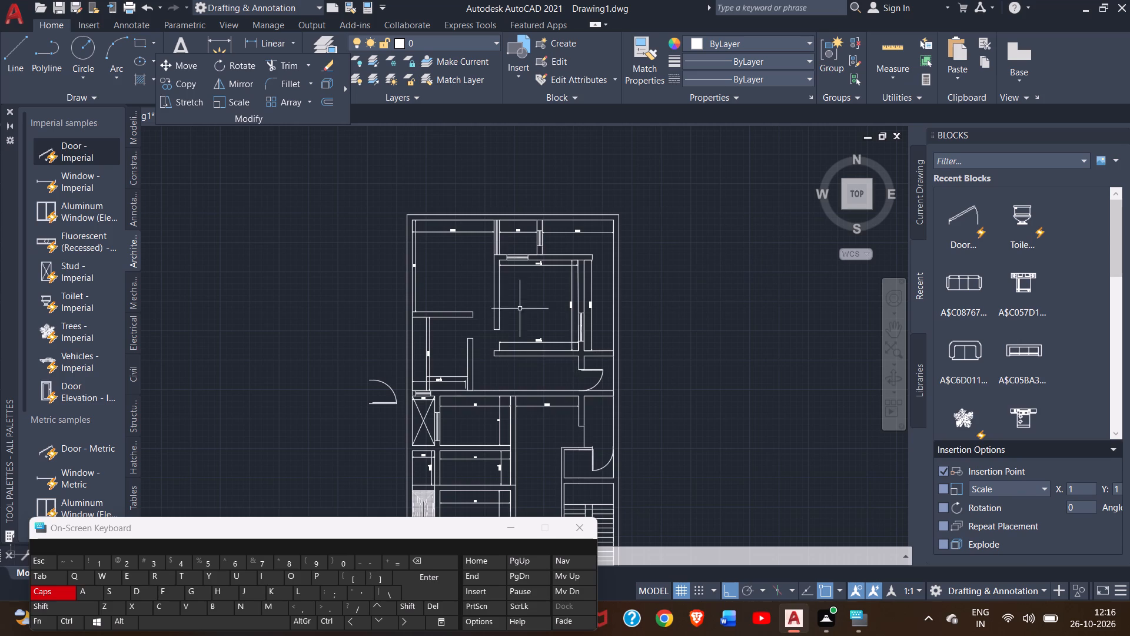
{"action": "scroll", "coordinate": [475, 306], "scroll_direction": "up", "scroll_amount": 1}
{"action": "middle_click_drag", "start_coordinate": [466, 356], "coordinate": [584, 212]}
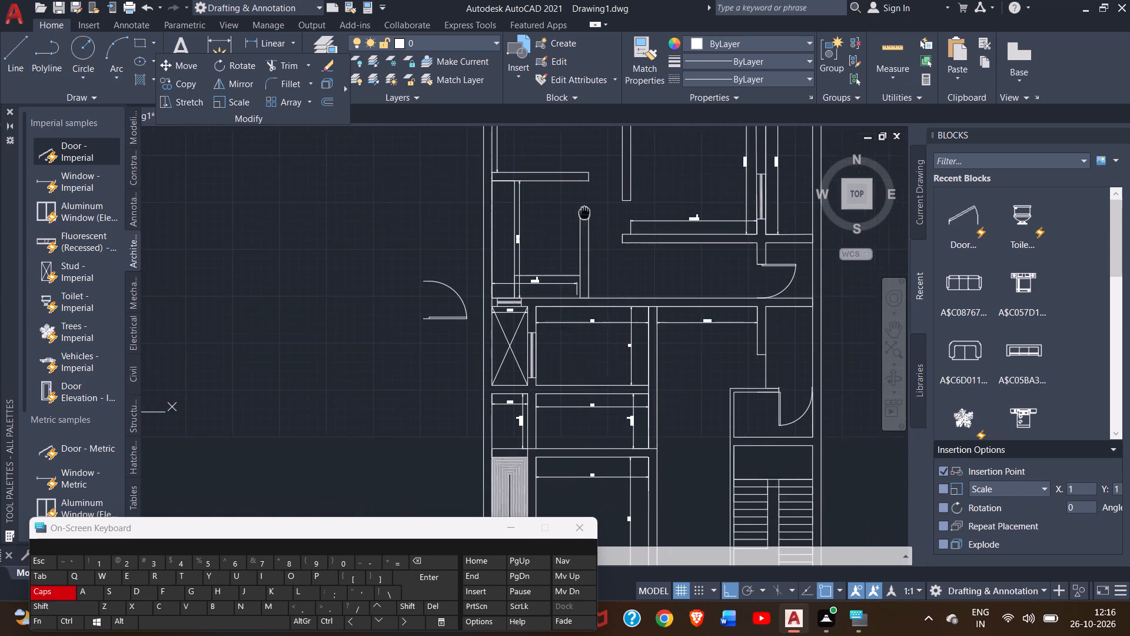
{"action": "middle_click_drag", "start_coordinate": [584, 212], "coordinate": [585, 217]}
{"action": "left_click", "coordinate": [783, 417]}
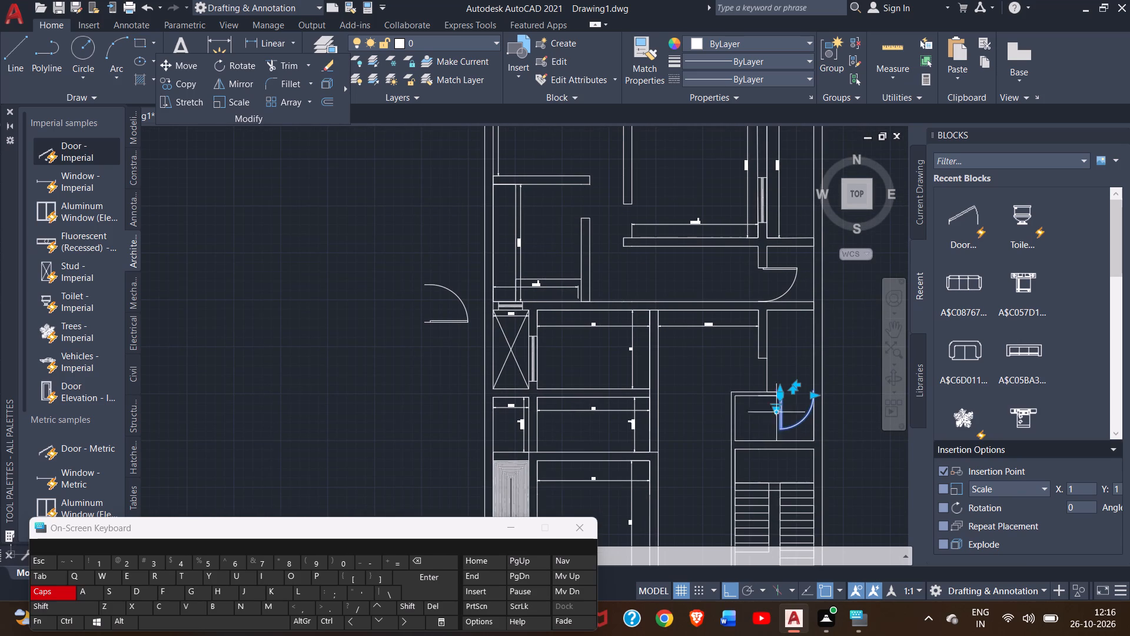
{"action": "left_click", "coordinate": [161, 81]}
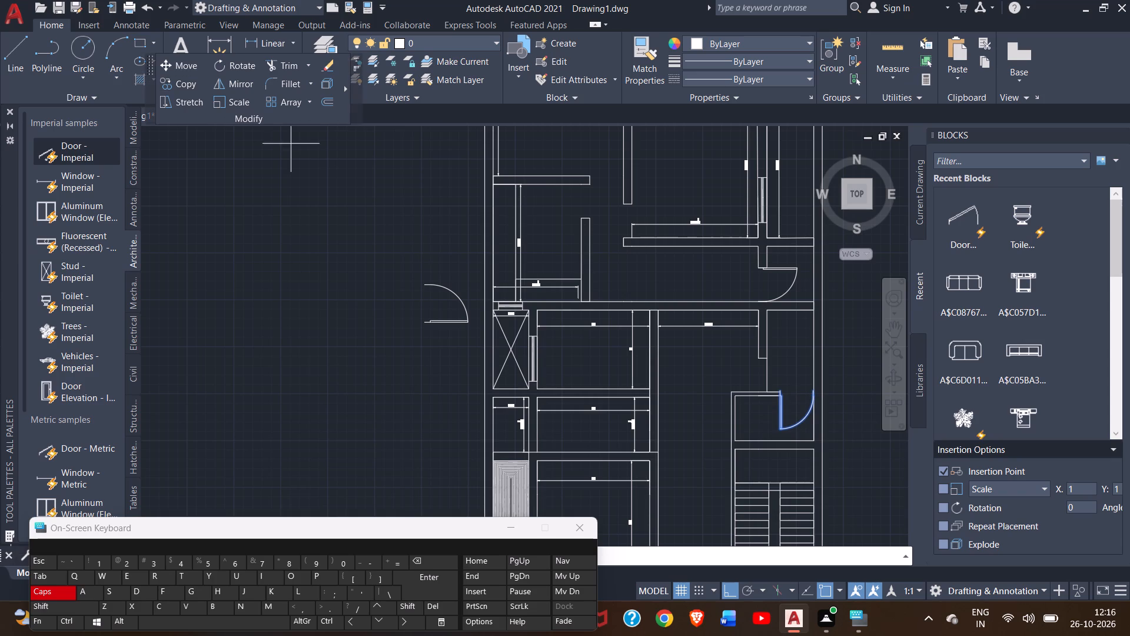
{"action": "scroll", "coordinate": [781, 410], "scroll_direction": "up", "scroll_amount": 2}
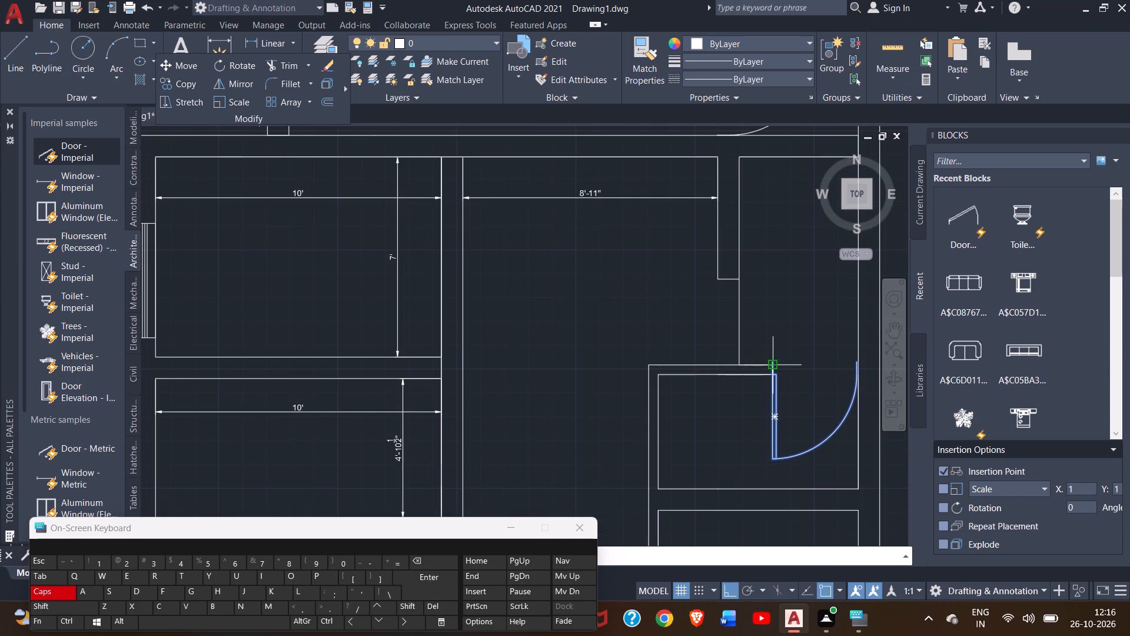
{"action": "left_click", "coordinate": [769, 363]}
{"action": "scroll", "coordinate": [507, 286], "scroll_direction": "down", "scroll_amount": 1}
{"action": "middle_click_drag", "start_coordinate": [506, 286], "coordinate": [572, 452]}
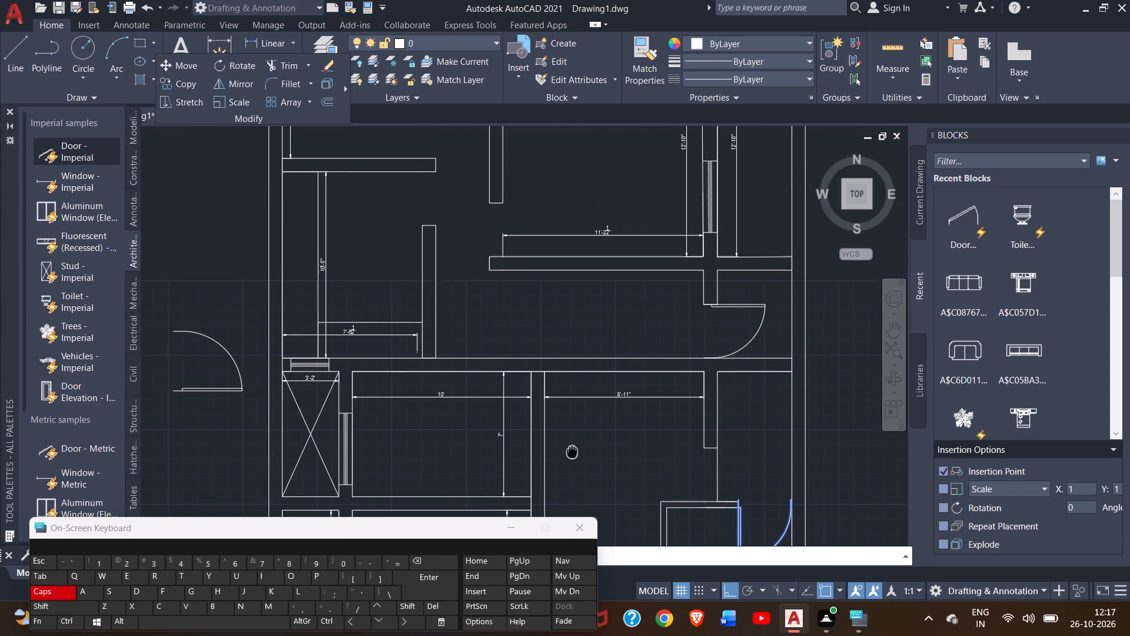
{"action": "middle_click_drag", "start_coordinate": [572, 452], "coordinate": [573, 449]}
{"action": "middle_click_drag", "start_coordinate": [461, 200], "coordinate": [502, 323]}
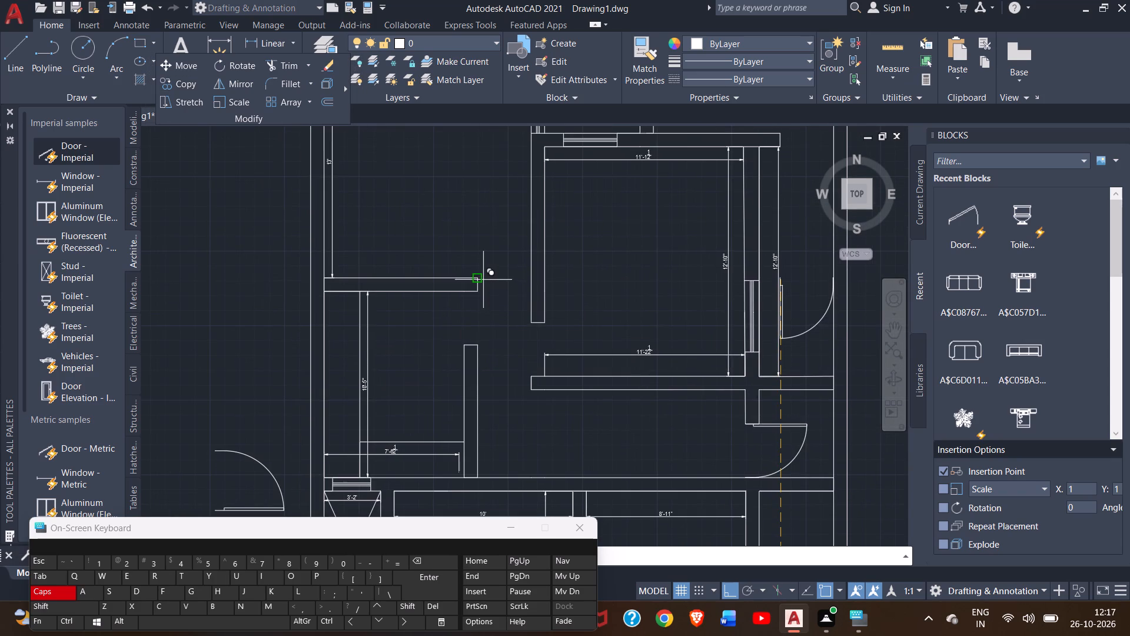
{"action": "left_click", "coordinate": [479, 277]}
{"action": "right_click", "coordinate": [492, 227]}
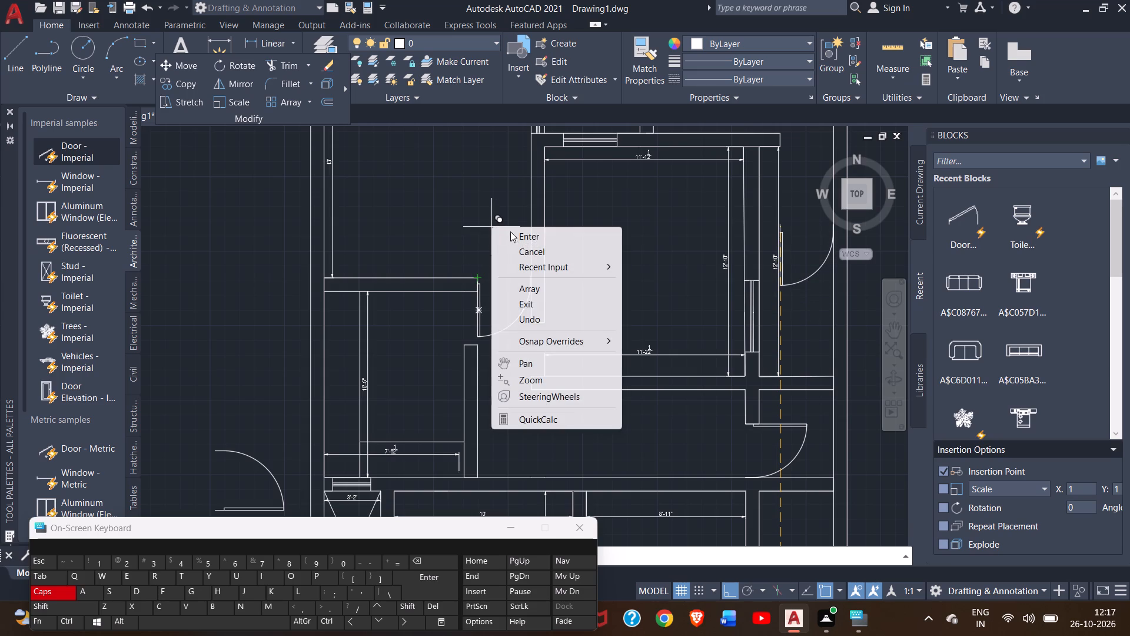
{"action": "left_click", "coordinate": [516, 235]}
Flip the copied door at the northwest room's south wall so its arc swings north.
{"action": "left_click", "coordinate": [496, 331]}
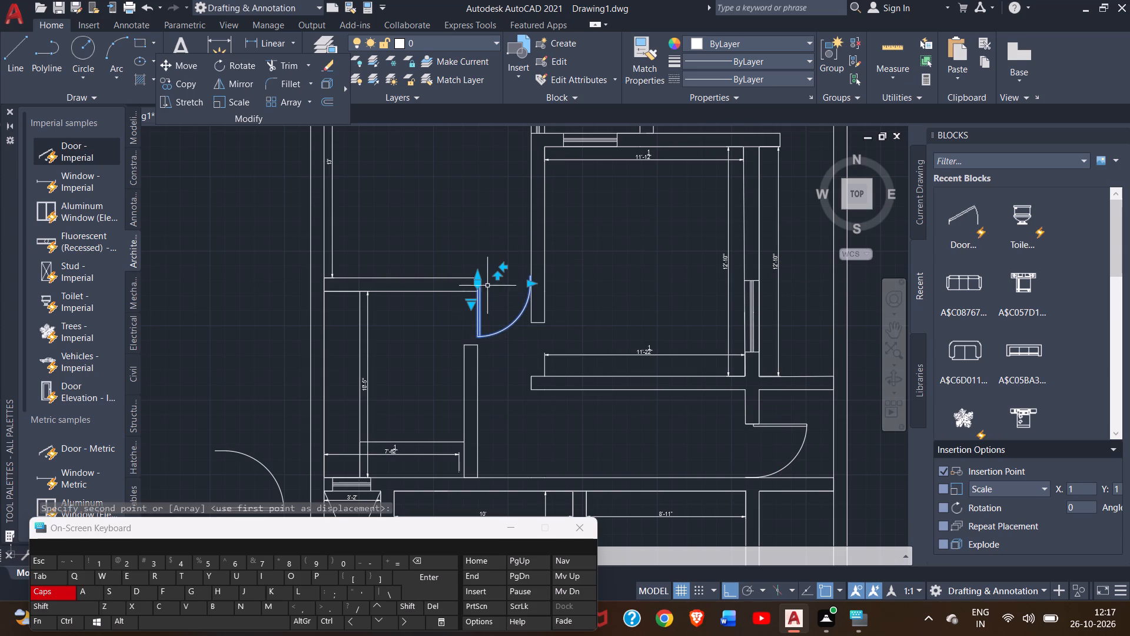
{"action": "left_click", "coordinate": [494, 276]}
{"action": "double_click", "coordinate": [496, 276]}
{"action": "left_click", "coordinate": [496, 276]}
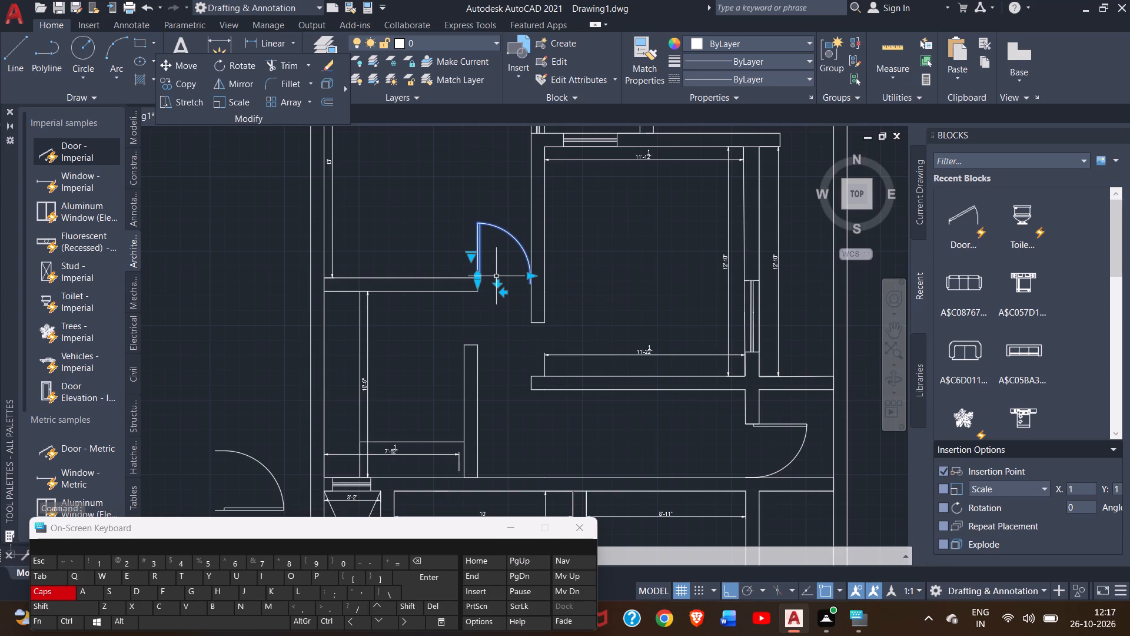
{"action": "scroll", "coordinate": [504, 320], "scroll_direction": "down", "scroll_amount": 3}
{"action": "right_click", "coordinate": [389, 215]}
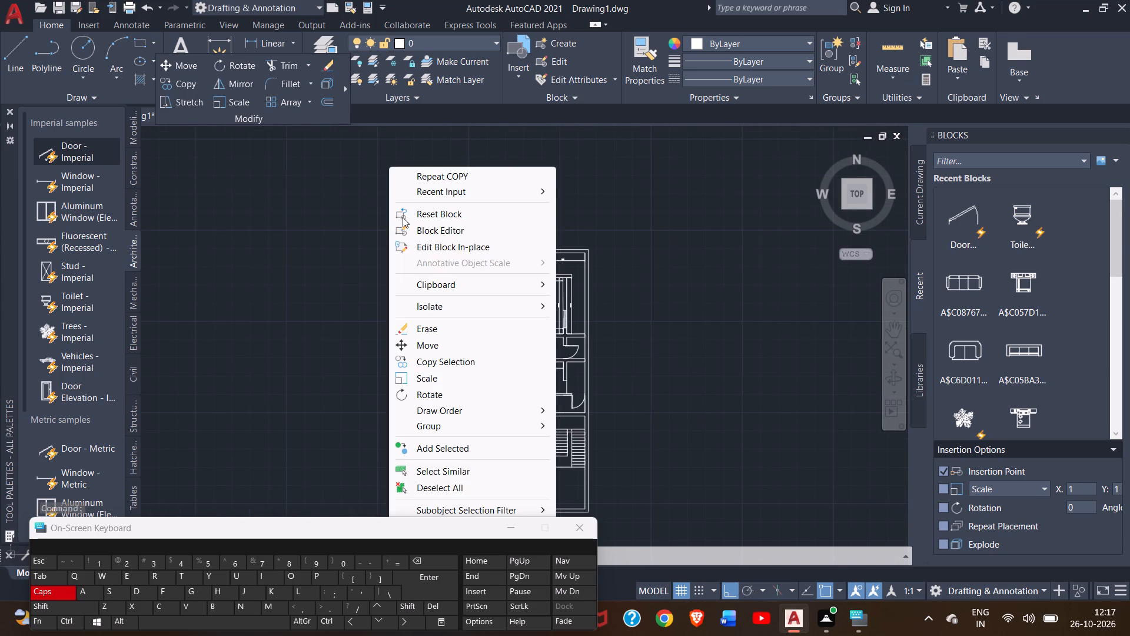
{"action": "left_click", "coordinate": [360, 197]}
{"action": "double_click", "coordinate": [363, 197]}
{"action": "left_click", "coordinate": [310, 220]}
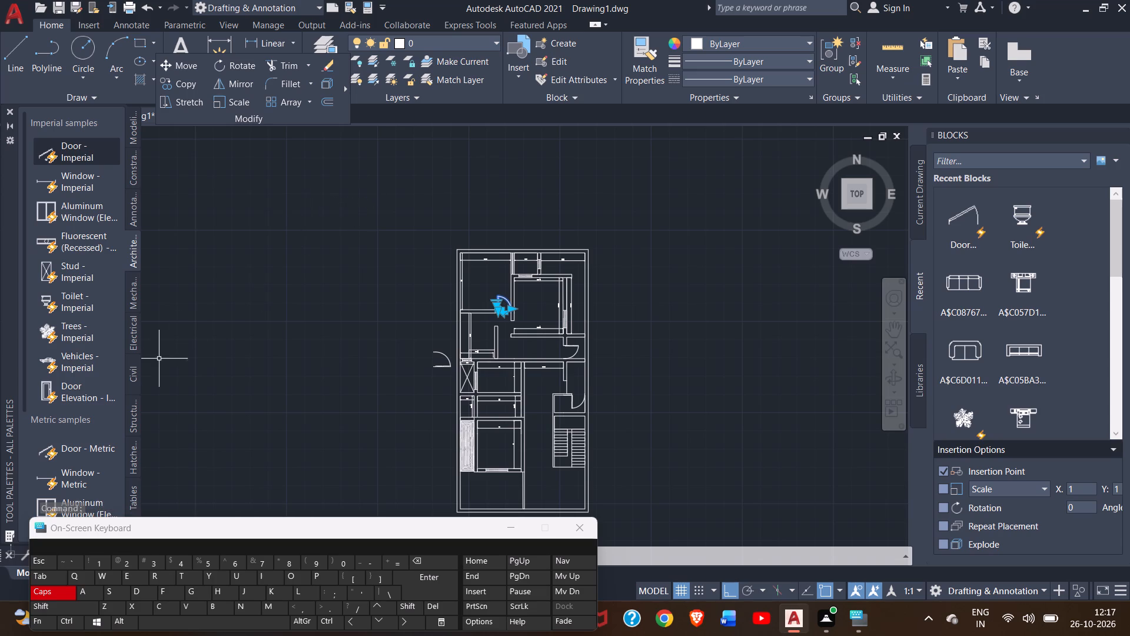
{"action": "key", "text": "Escape"}
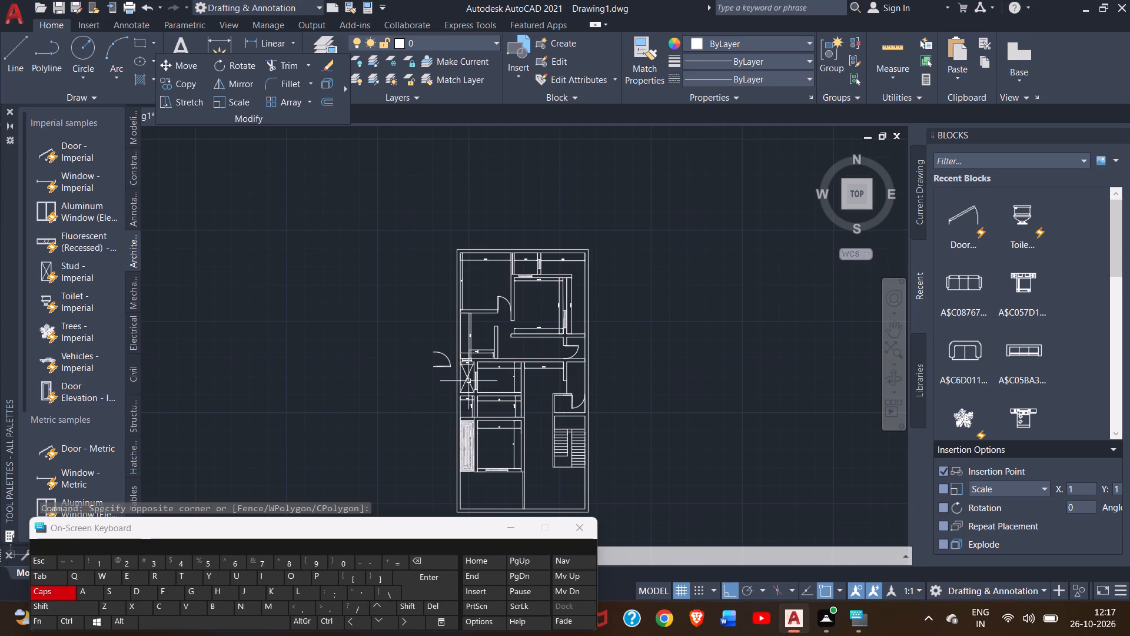
Copy the spare door outside the west wall from its leaf's west end area to the upper west corner of the wall below the 11'-2 1/2" dimension.
{"action": "scroll", "coordinate": [472, 375], "scroll_direction": "up", "scroll_amount": 2}
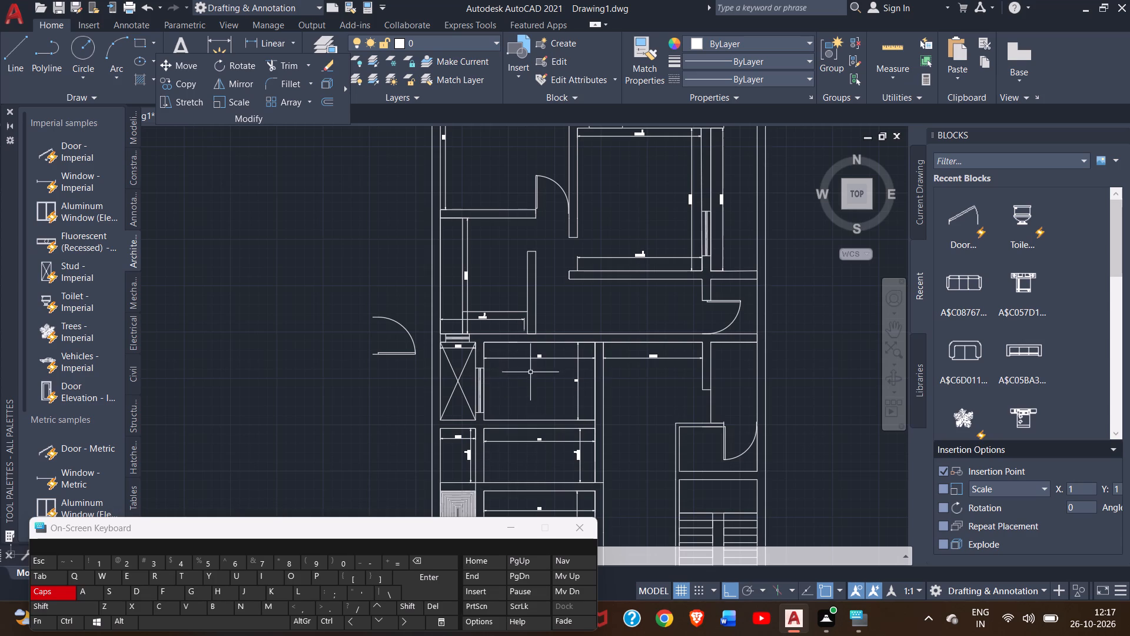
{"action": "scroll", "coordinate": [559, 249], "scroll_direction": "up", "scroll_amount": 2}
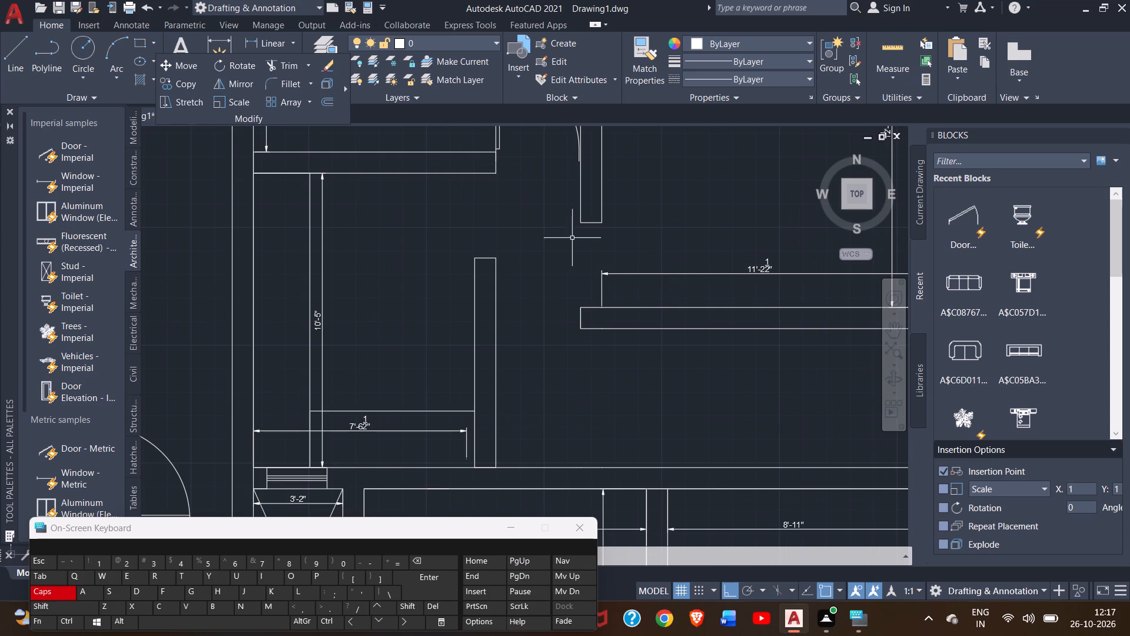
{"action": "scroll", "coordinate": [381, 288], "scroll_direction": "down", "scroll_amount": 2}
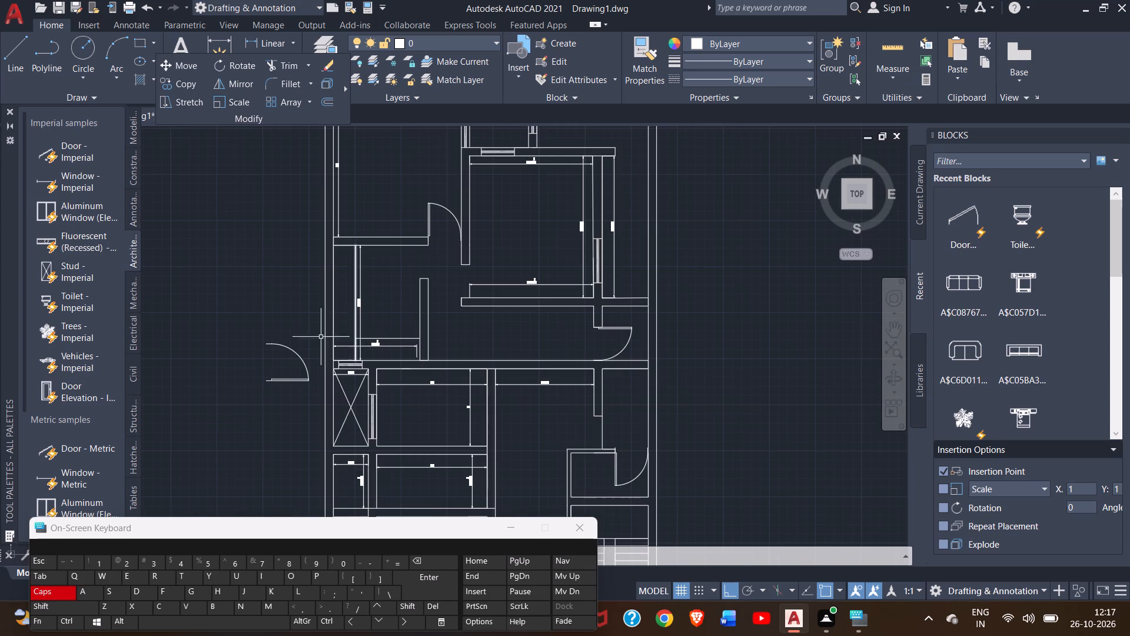
{"action": "left_click", "coordinate": [277, 380]}
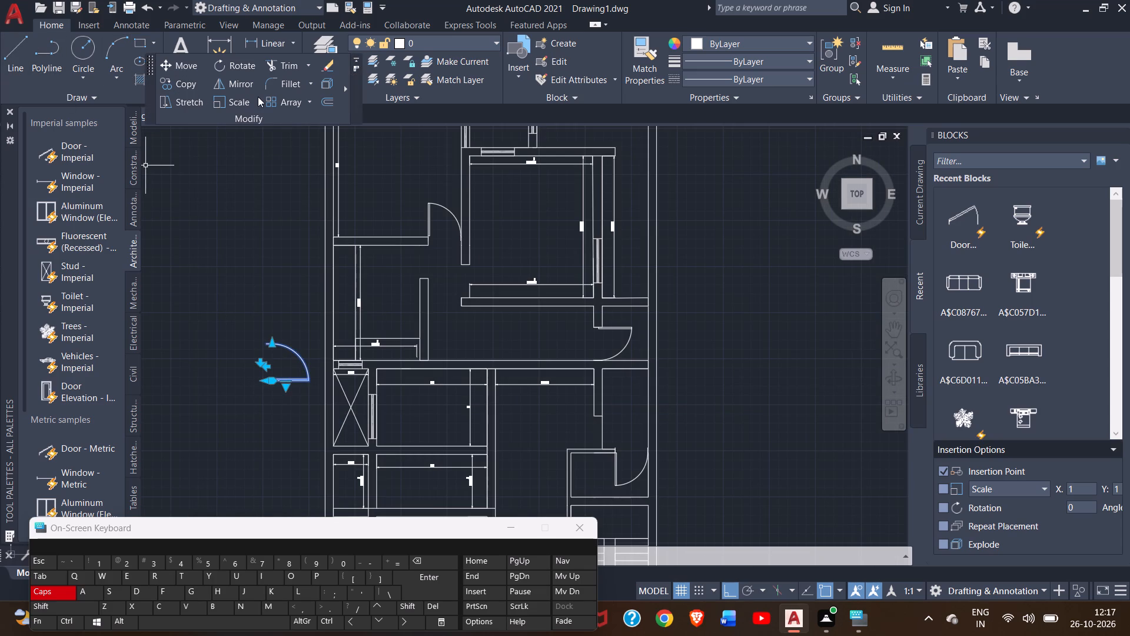
{"action": "scroll", "coordinate": [188, 82], "scroll_direction": "up", "scroll_amount": 2}
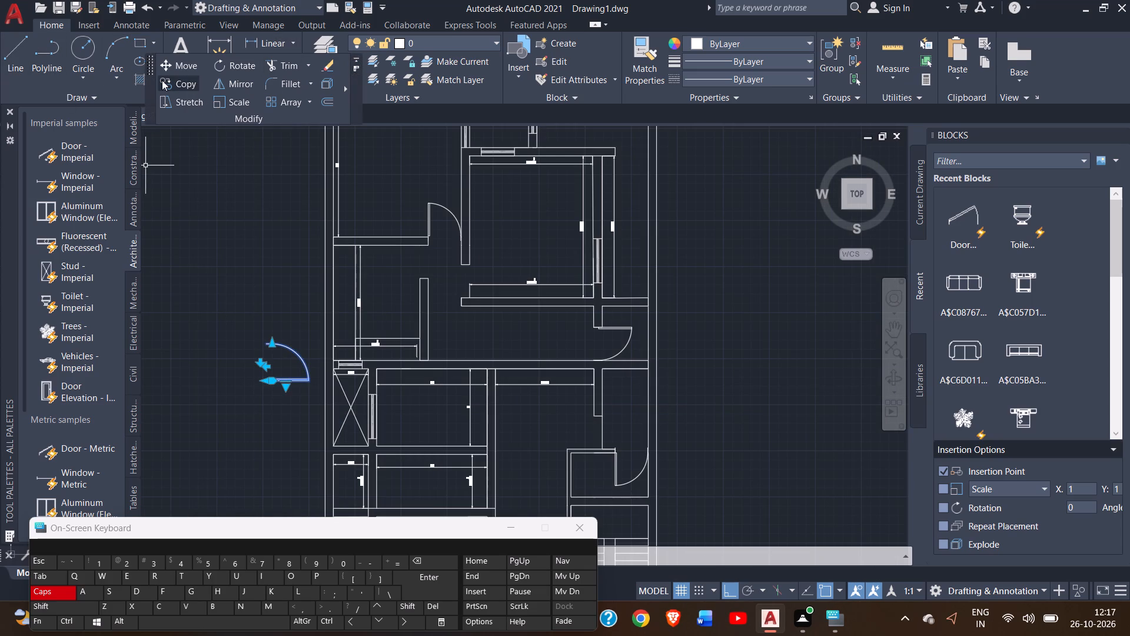
{"action": "left_click", "coordinate": [162, 80]}
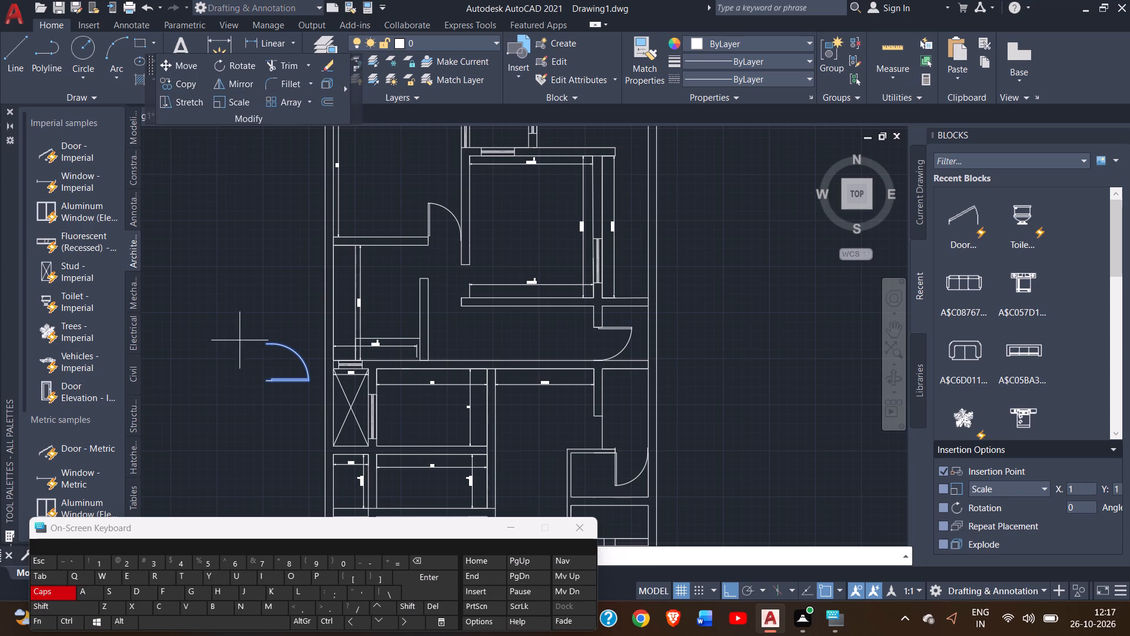
{"action": "left_click", "coordinate": [265, 372]}
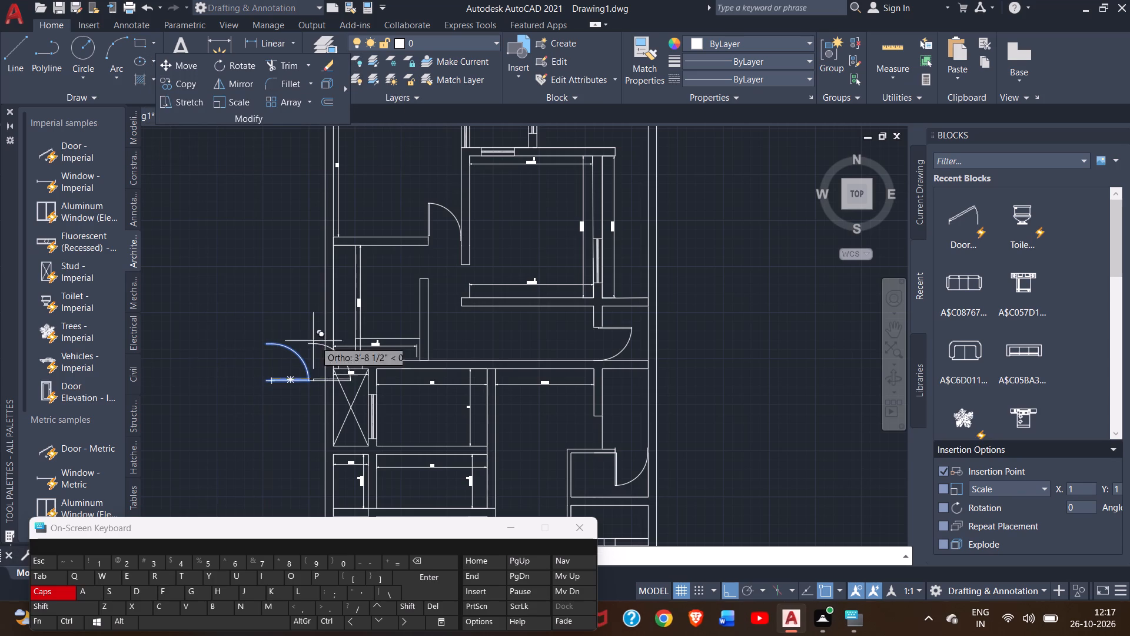
{"action": "scroll", "coordinate": [466, 300], "scroll_direction": "up", "scroll_amount": 4}
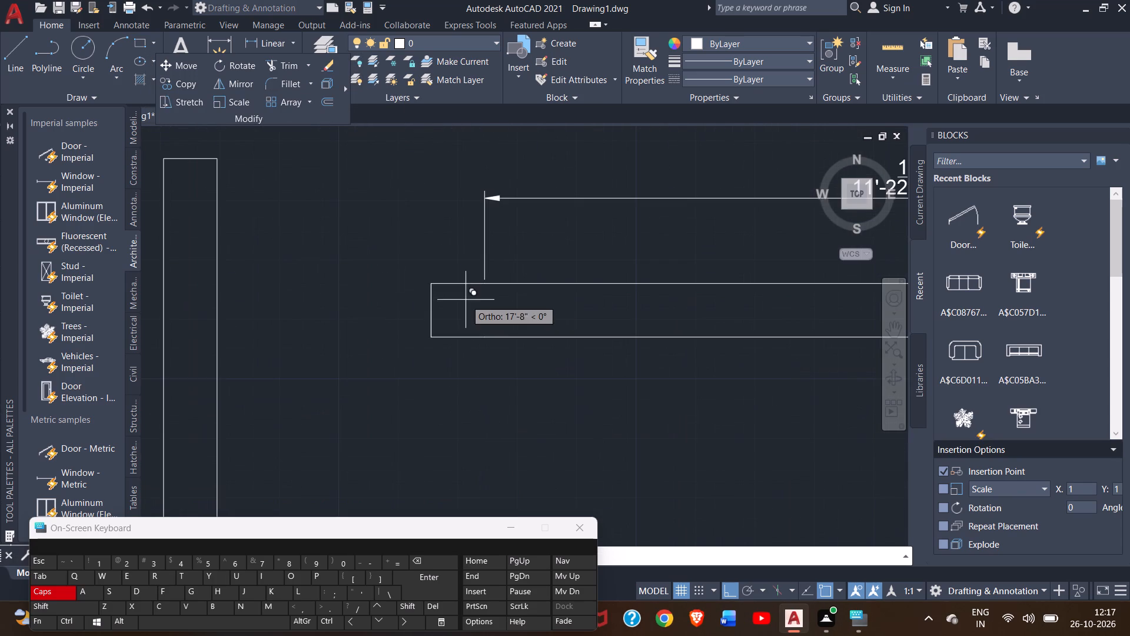
{"action": "double_click", "coordinate": [434, 282]}
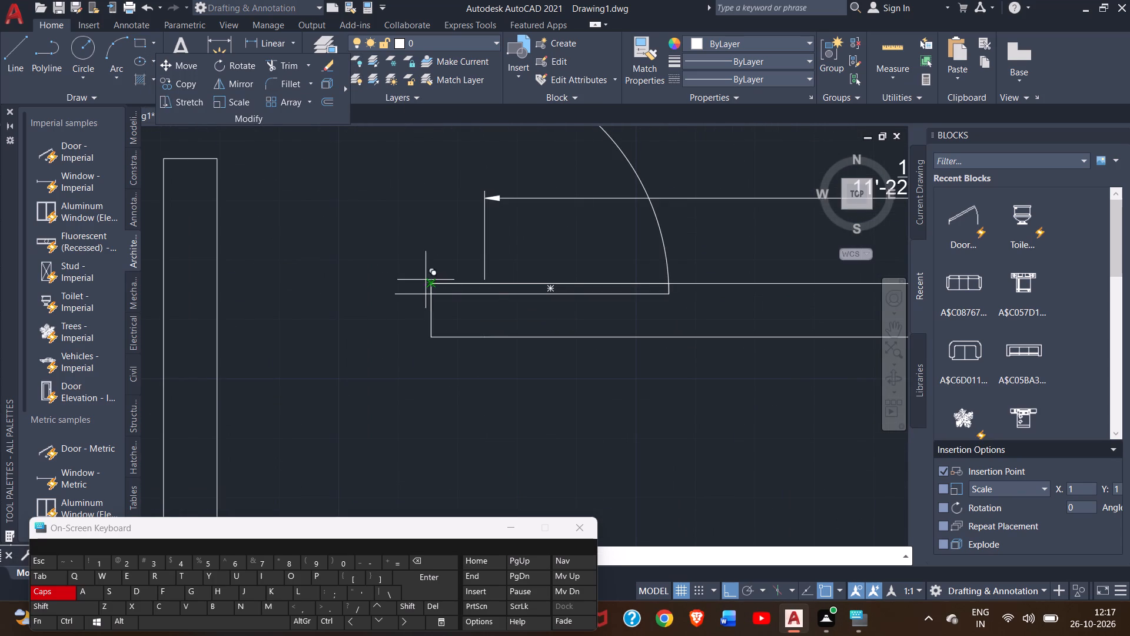
{"action": "right_click", "coordinate": [383, 256]}
{"action": "left_click", "coordinate": [408, 262]}
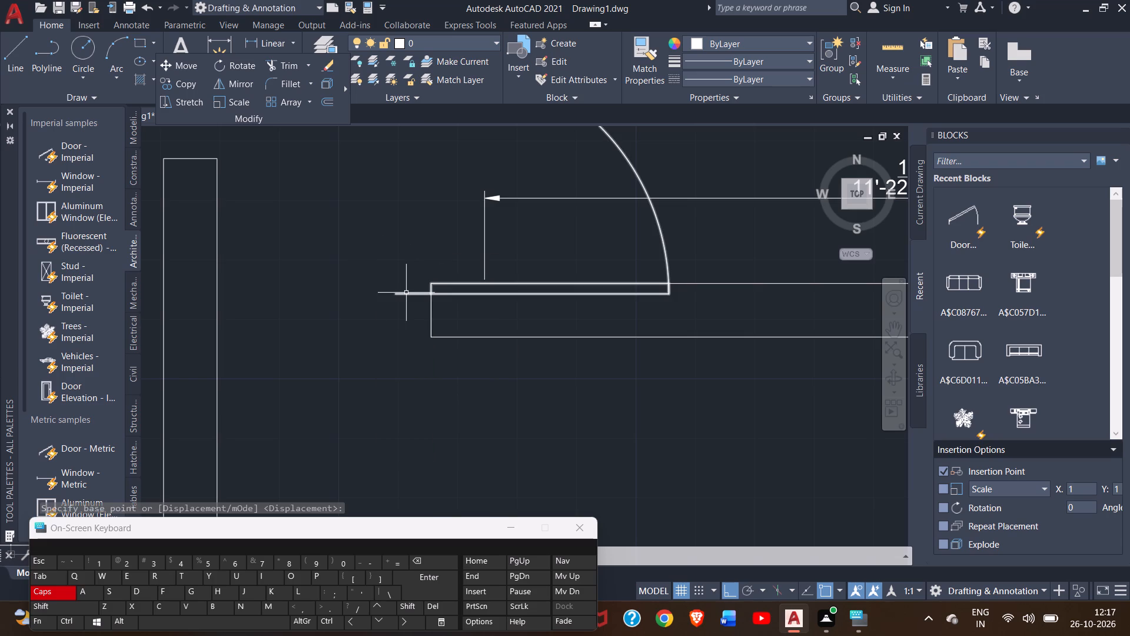
Draw a short line from the west end of the copied door to the upper west corner of the wall.
{"action": "left_click", "coordinate": [406, 293]}
{"action": "left_click", "coordinate": [11, 66]}
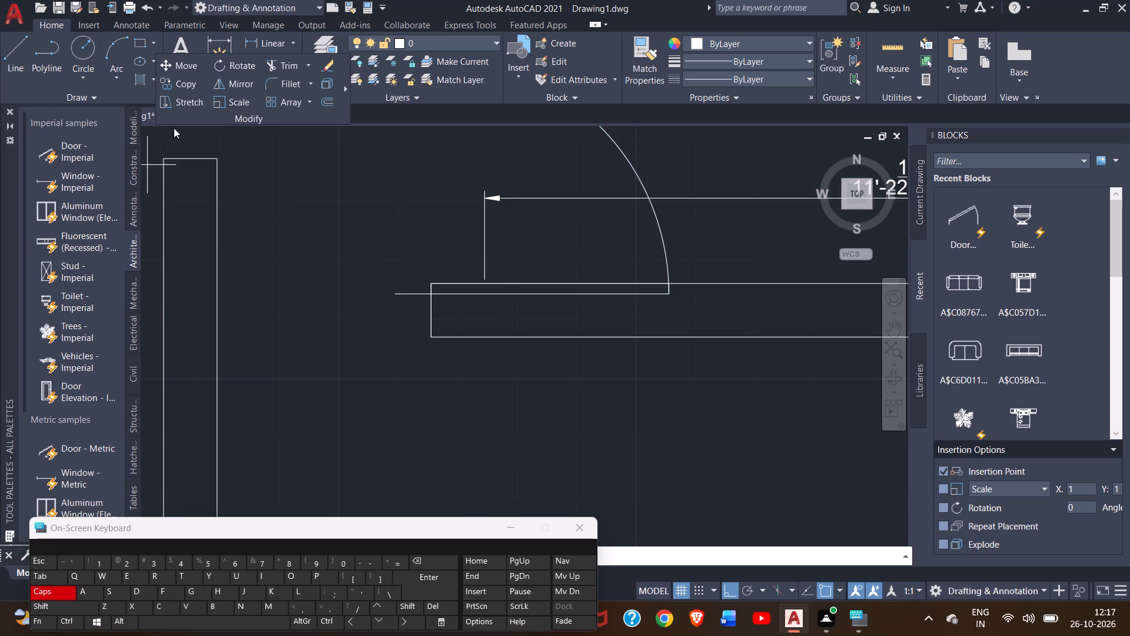
{"action": "left_click", "coordinate": [393, 289]}
{"action": "double_click", "coordinate": [430, 281]}
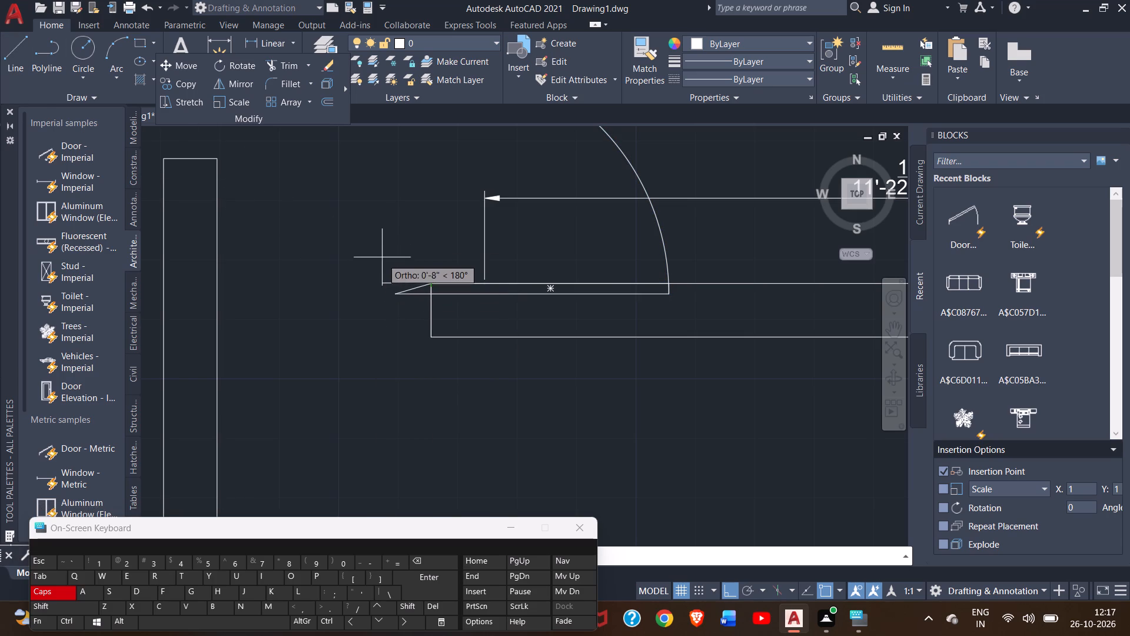
{"action": "right_click", "coordinate": [382, 257]}
{"action": "left_click", "coordinate": [400, 259]}
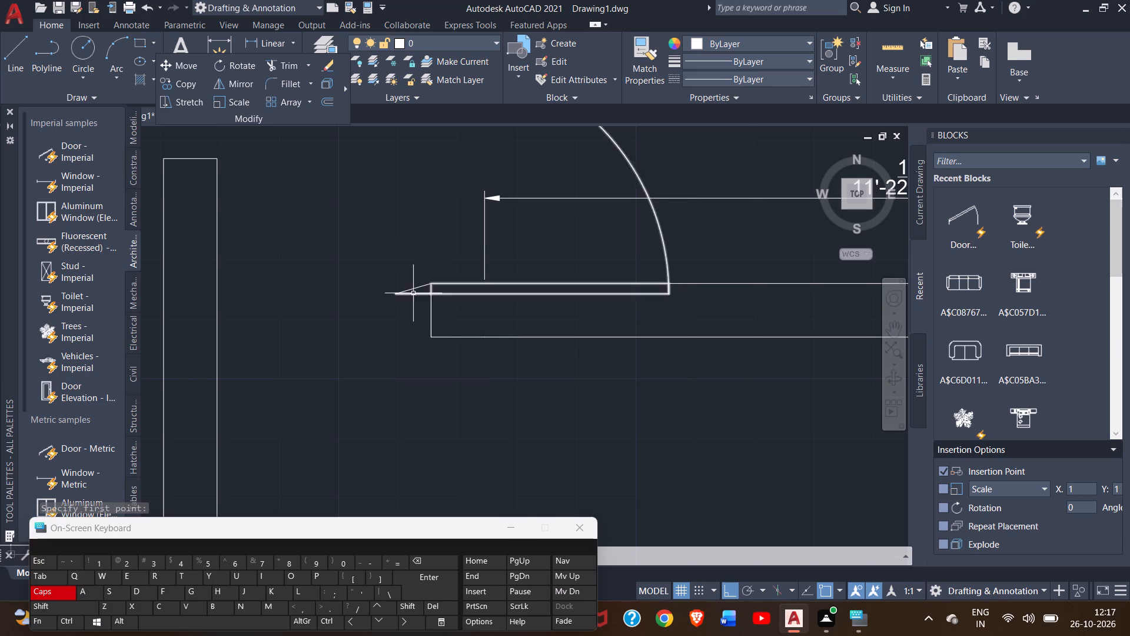
Move the copied door east from its west end point so that point sits on the wall's west end face.
{"action": "double_click", "coordinate": [413, 294]}
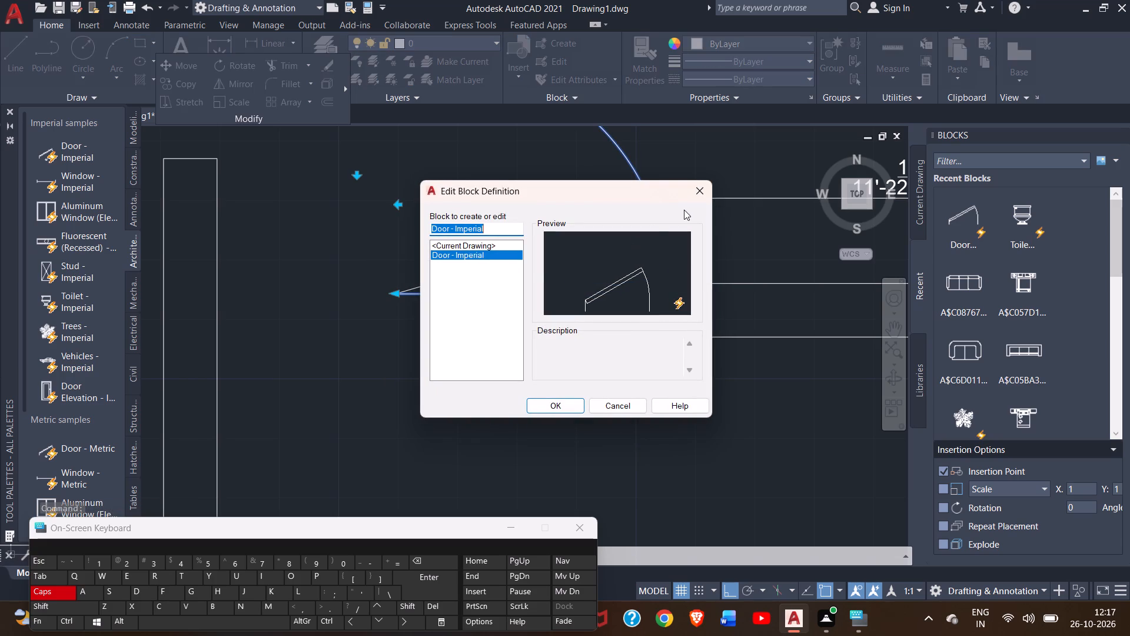
{"action": "left_click", "coordinate": [701, 191]}
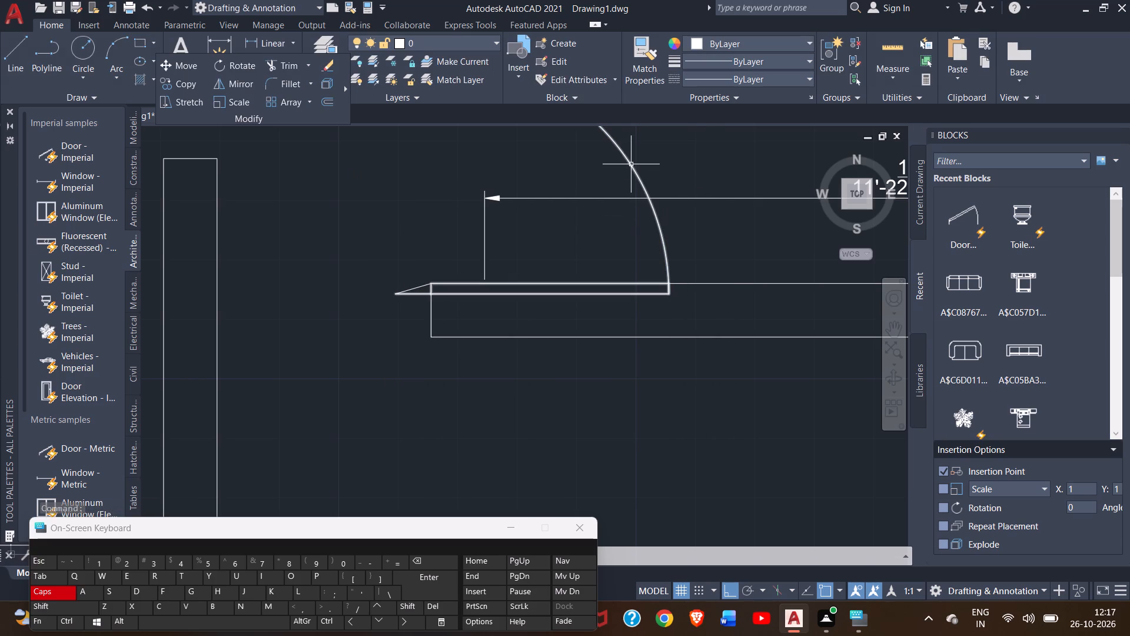
{"action": "left_click", "coordinate": [631, 164]}
{"action": "scroll", "coordinate": [394, 271], "scroll_direction": "up", "scroll_amount": 2}
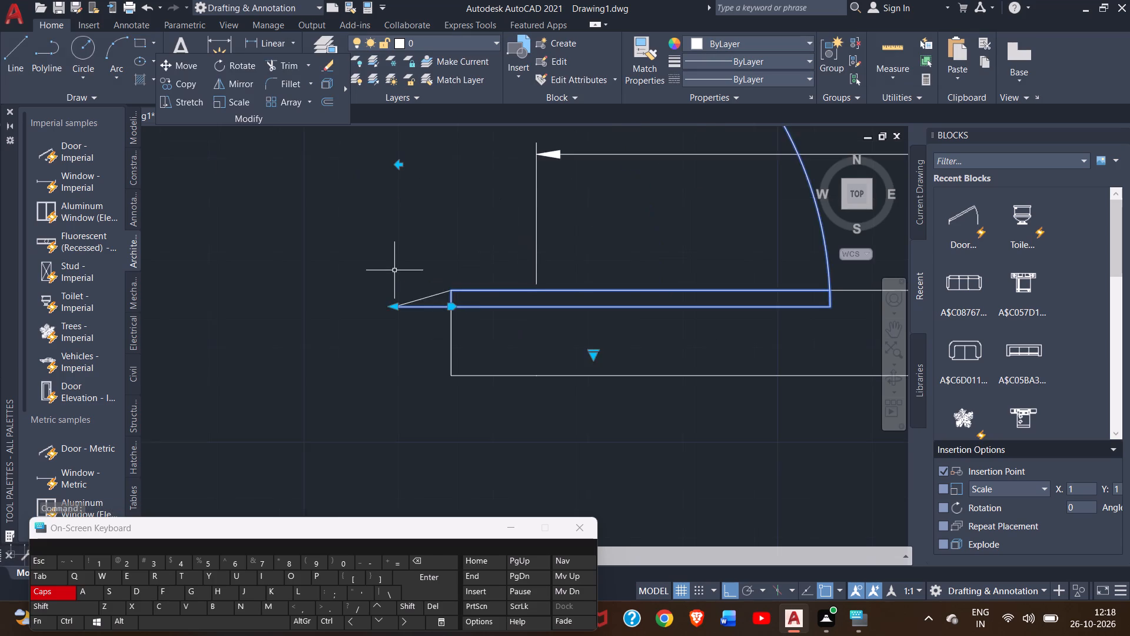
{"action": "left_click", "coordinate": [184, 61]}
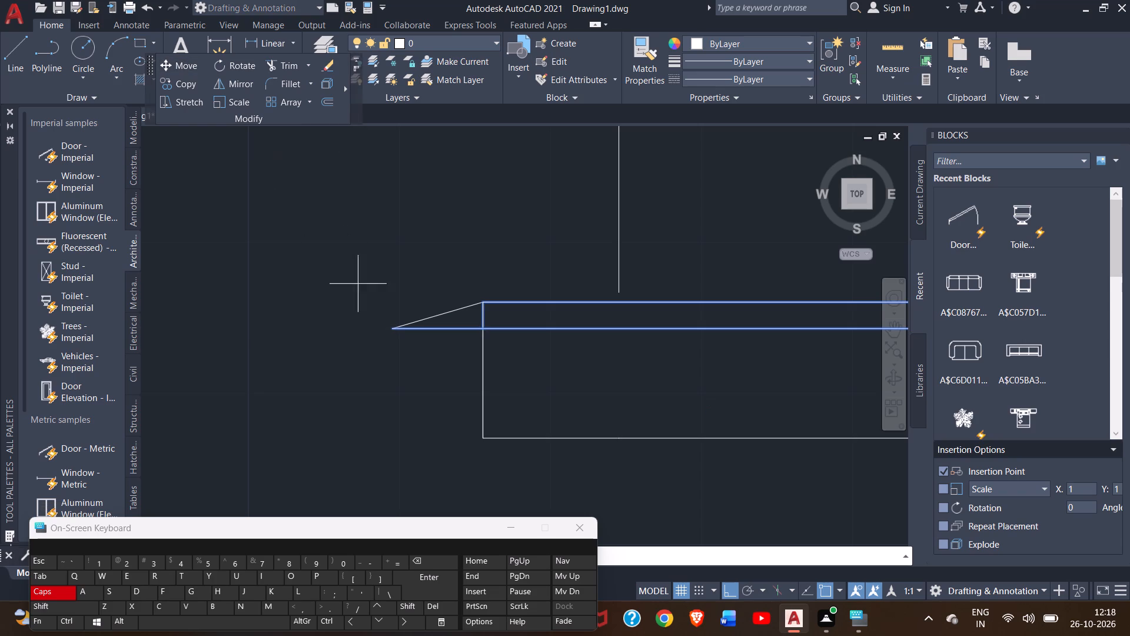
{"action": "left_click_drag", "start_coordinate": [395, 327], "coordinate": [465, 306]}
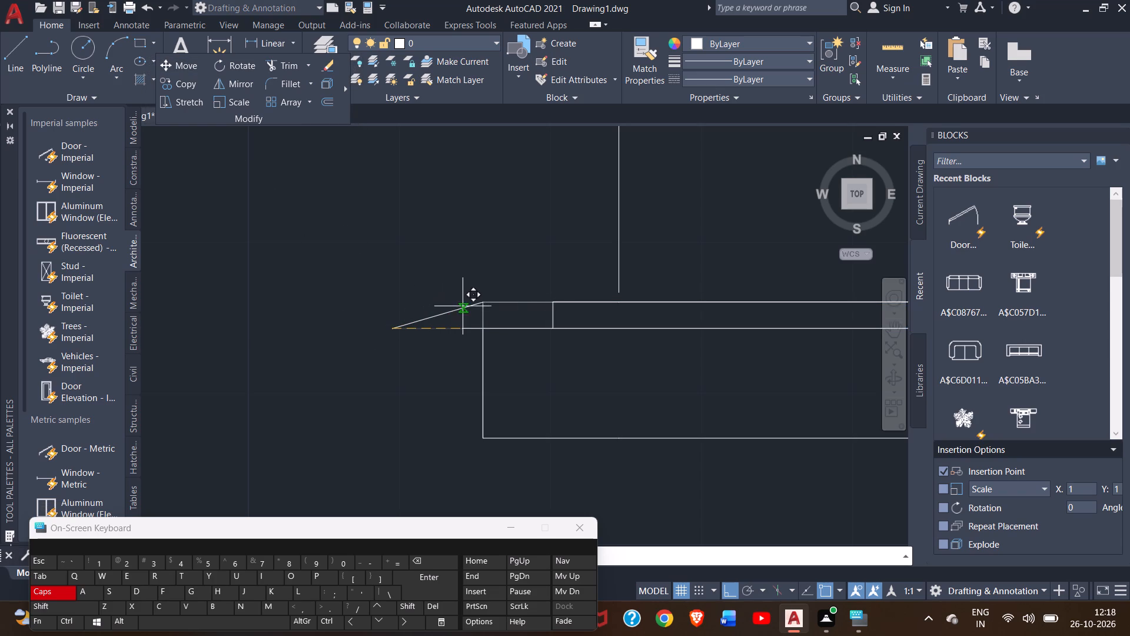
{"action": "left_click_drag", "start_coordinate": [465, 306], "coordinate": [484, 329]}
{"action": "left_click", "coordinate": [484, 329]}
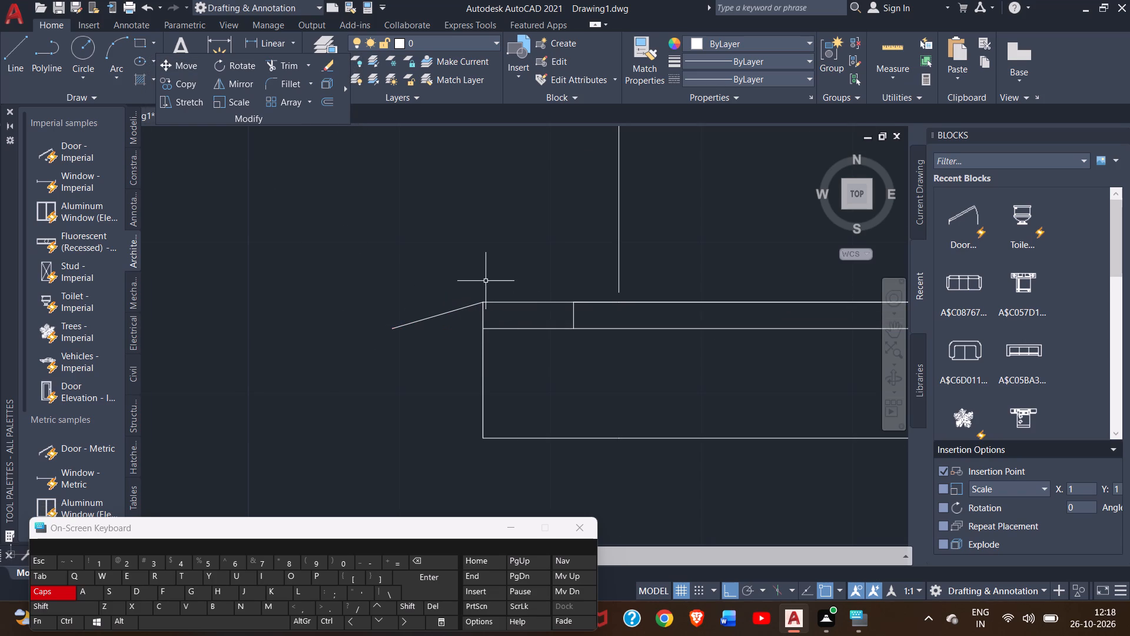
Delete the short slanted helper line at the west end of the wall below the 11'-2 1/2" dimension.
{"action": "scroll", "coordinate": [486, 281], "scroll_direction": "down", "scroll_amount": 3}
{"action": "right_click", "coordinate": [475, 239]}
{"action": "left_click", "coordinate": [422, 246]}
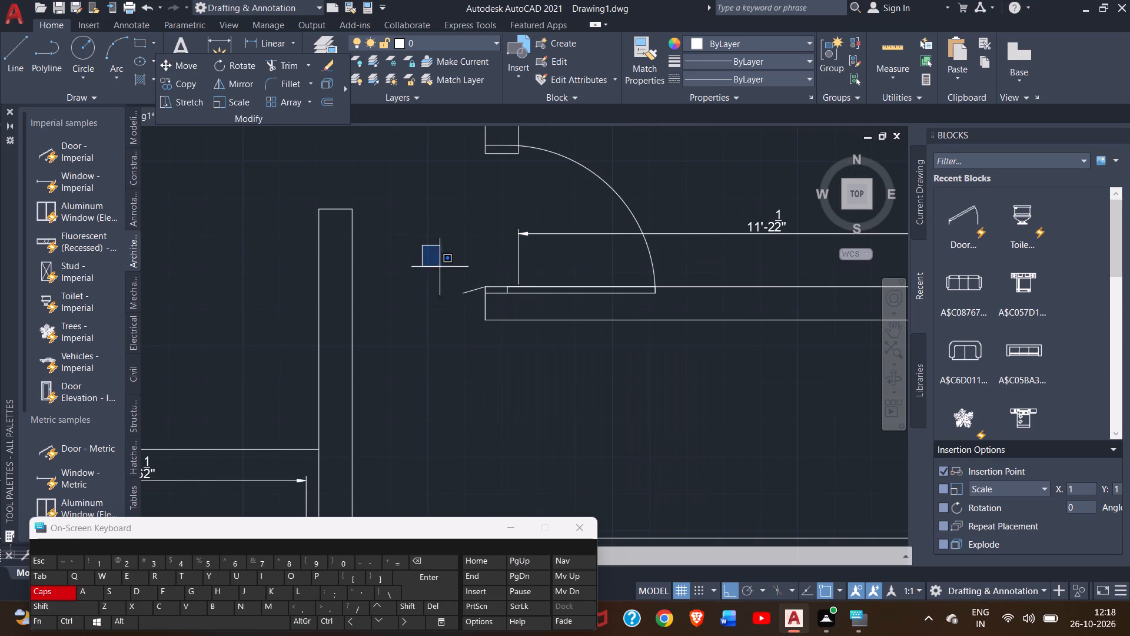
{"action": "left_click", "coordinate": [463, 294]}
{"action": "left_click", "coordinate": [469, 292]}
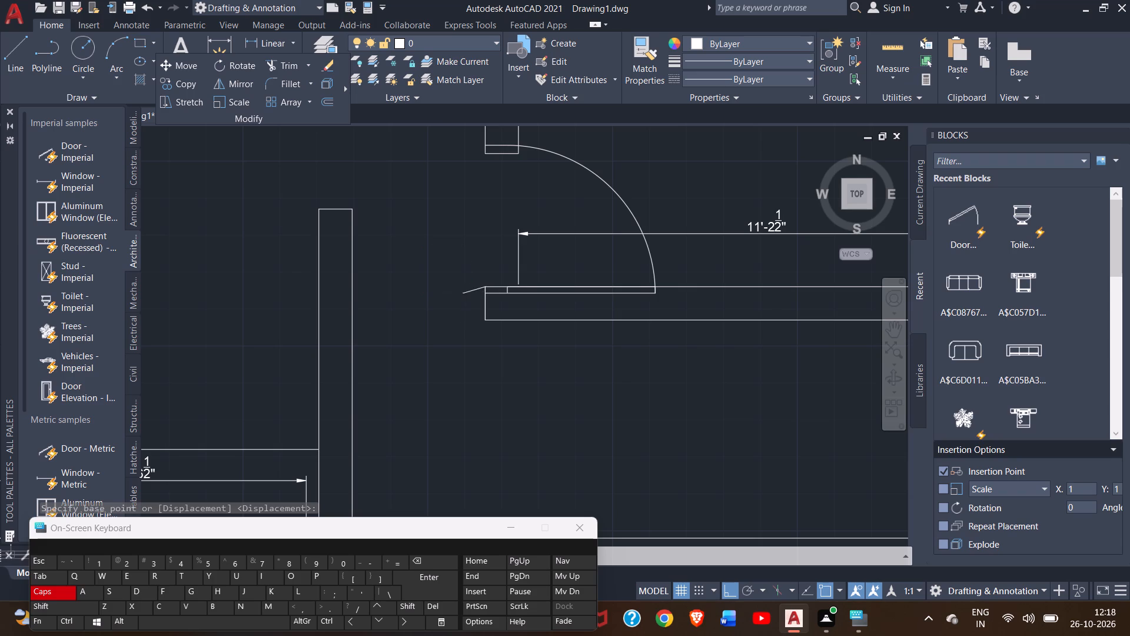
{"action": "key", "text": "Delete"}
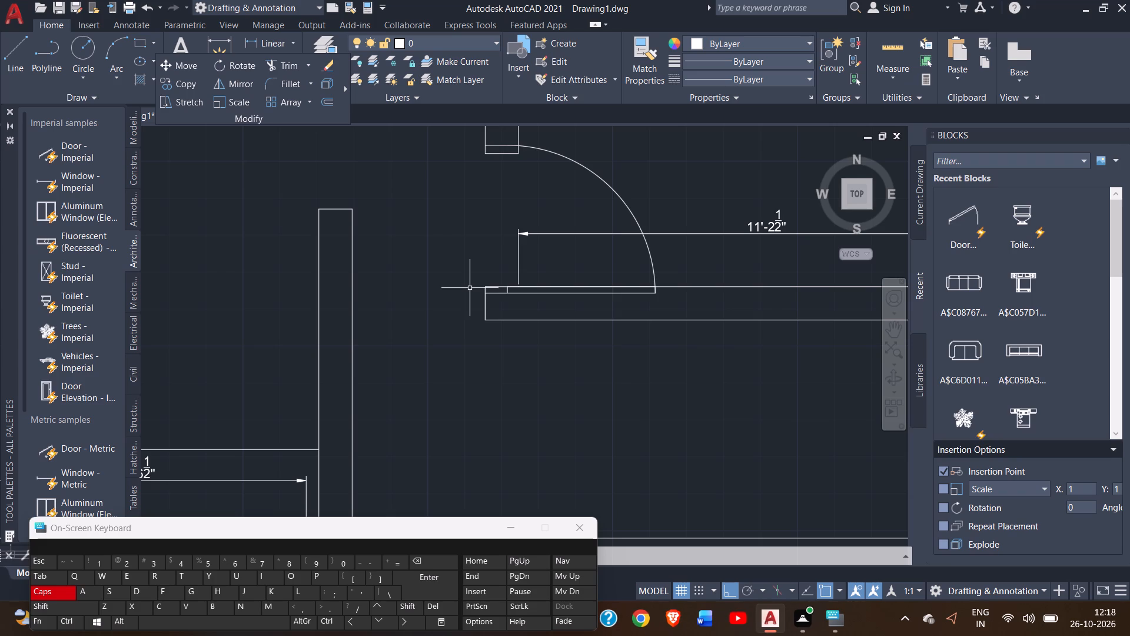
Scale the copied door down slightly about its west end point so its arc ends just south of the wall stub above.
{"action": "left_click", "coordinate": [611, 189]}
{"action": "left_click", "coordinate": [220, 102]}
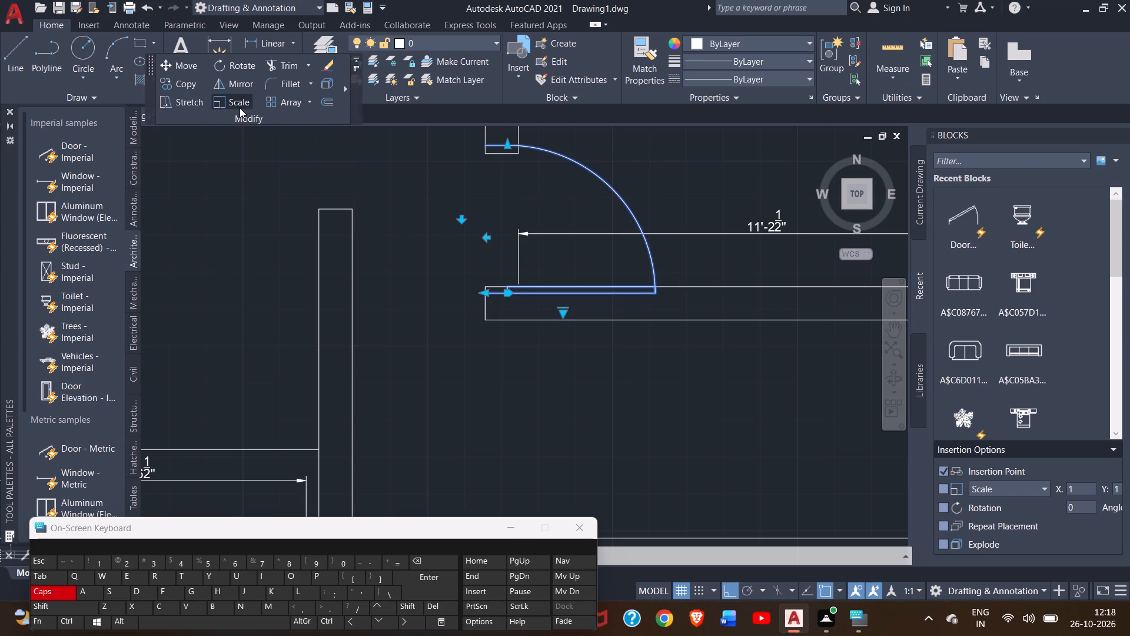
{"action": "left_click_drag", "start_coordinate": [488, 294], "coordinate": [489, 294]}
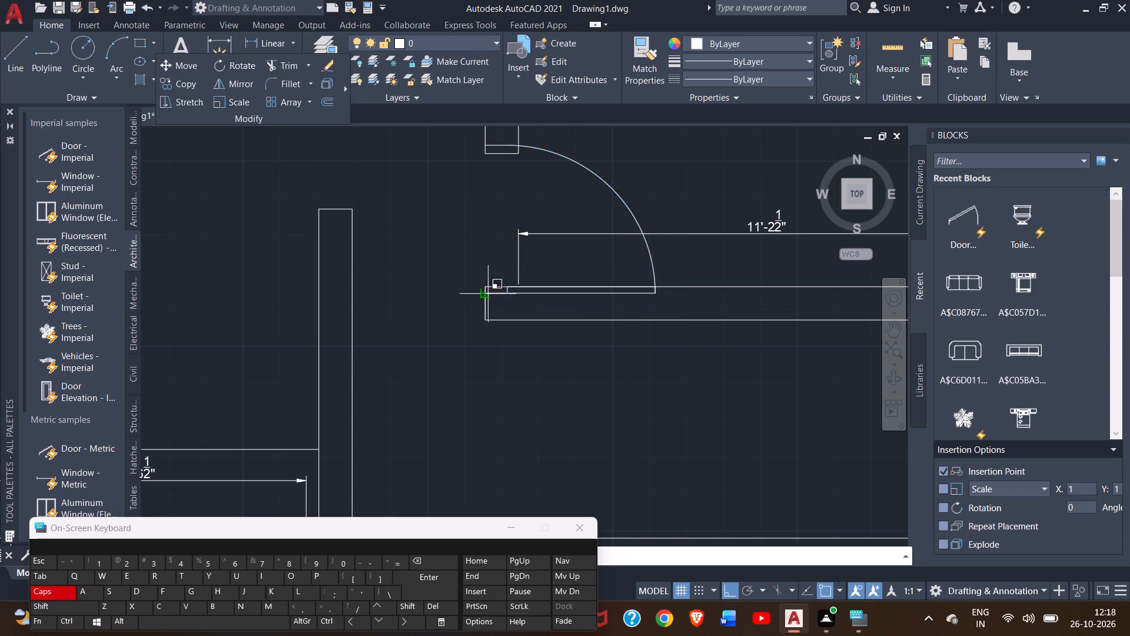
{"action": "left_click_drag", "start_coordinate": [489, 294], "coordinate": [498, 213]}
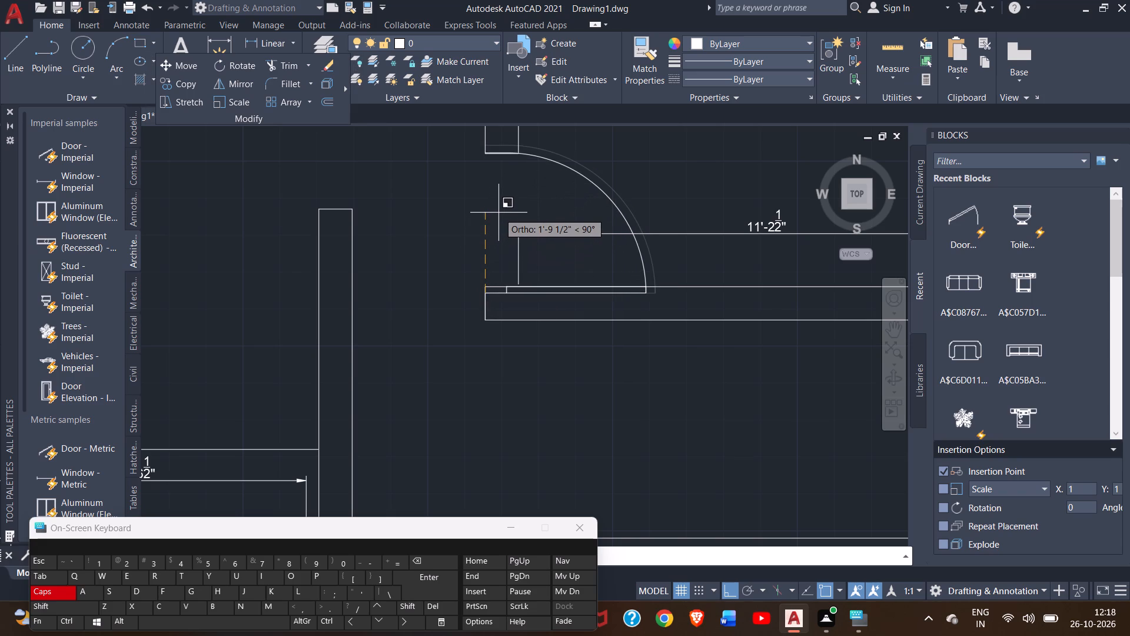
{"action": "left_click_drag", "start_coordinate": [498, 213], "coordinate": [501, 217]}
{"action": "left_click", "coordinate": [501, 217]}
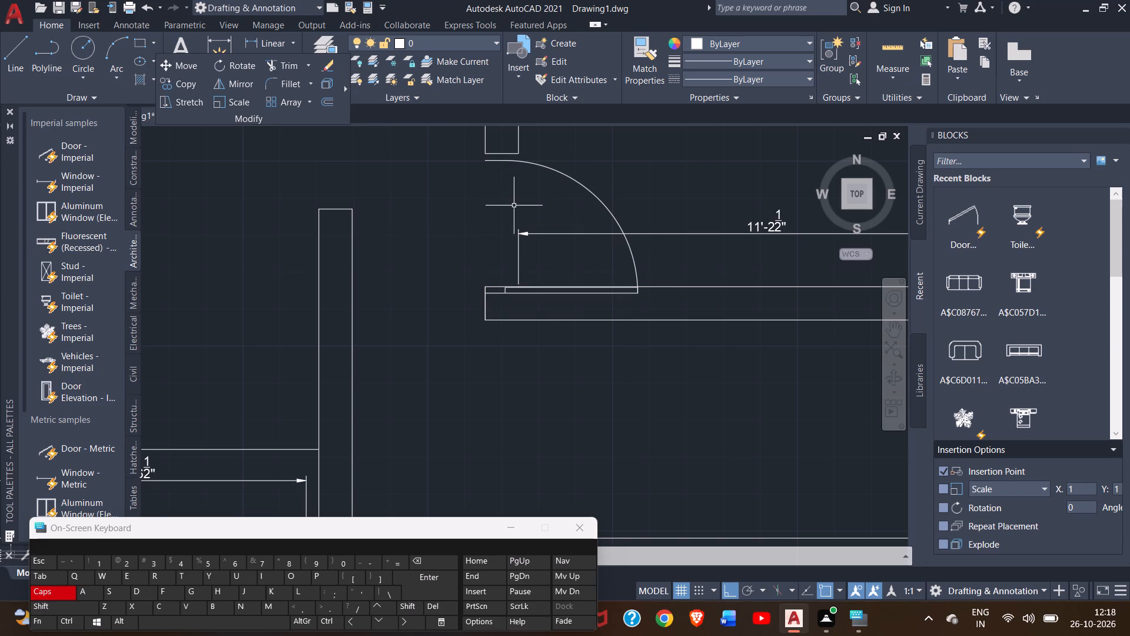
Move the scaled door north from its west end point to the wall's upper west corner so it sits on the wall's north face.
{"action": "left_click", "coordinate": [553, 167]}
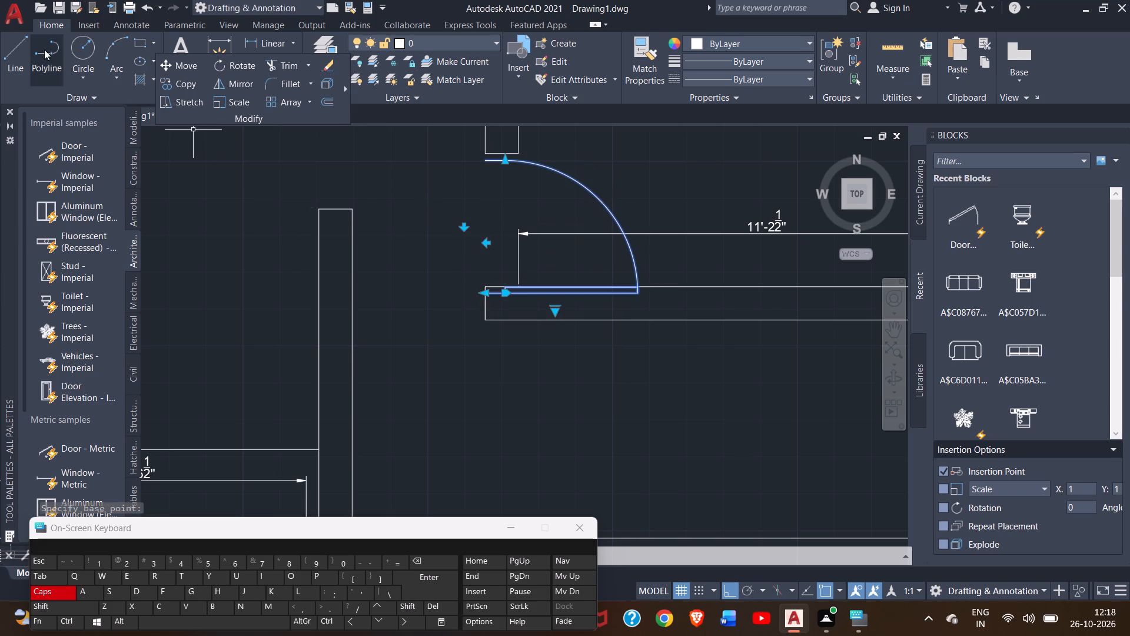
{"action": "left_click", "coordinate": [185, 65]}
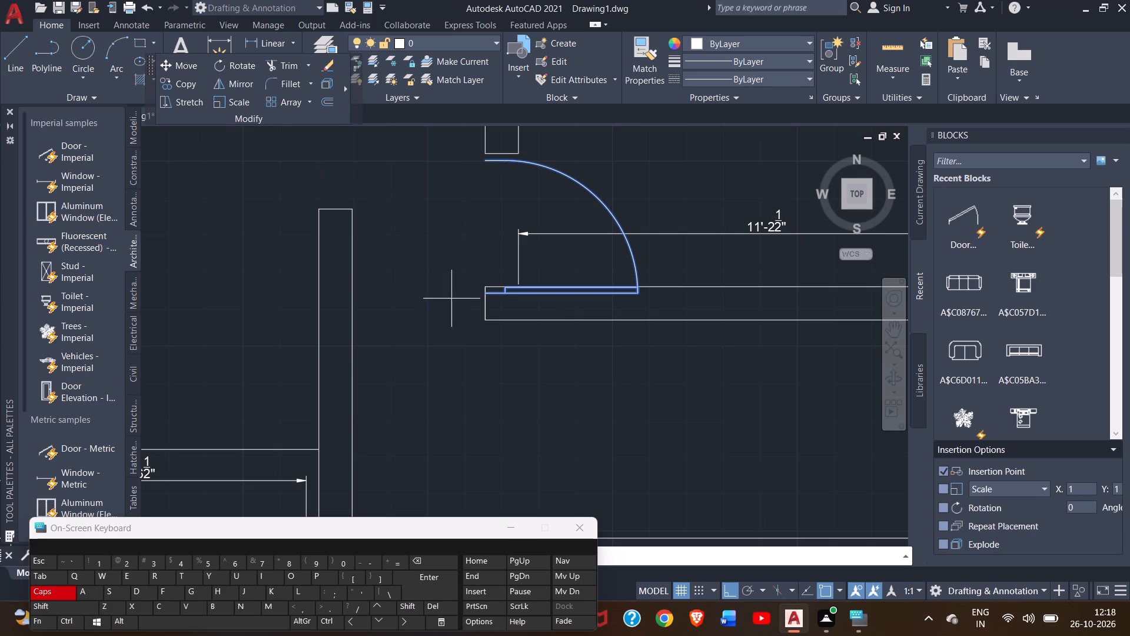
{"action": "scroll", "coordinate": [477, 295], "scroll_direction": "up", "scroll_amount": 1}
{"action": "left_click", "coordinate": [490, 289]}
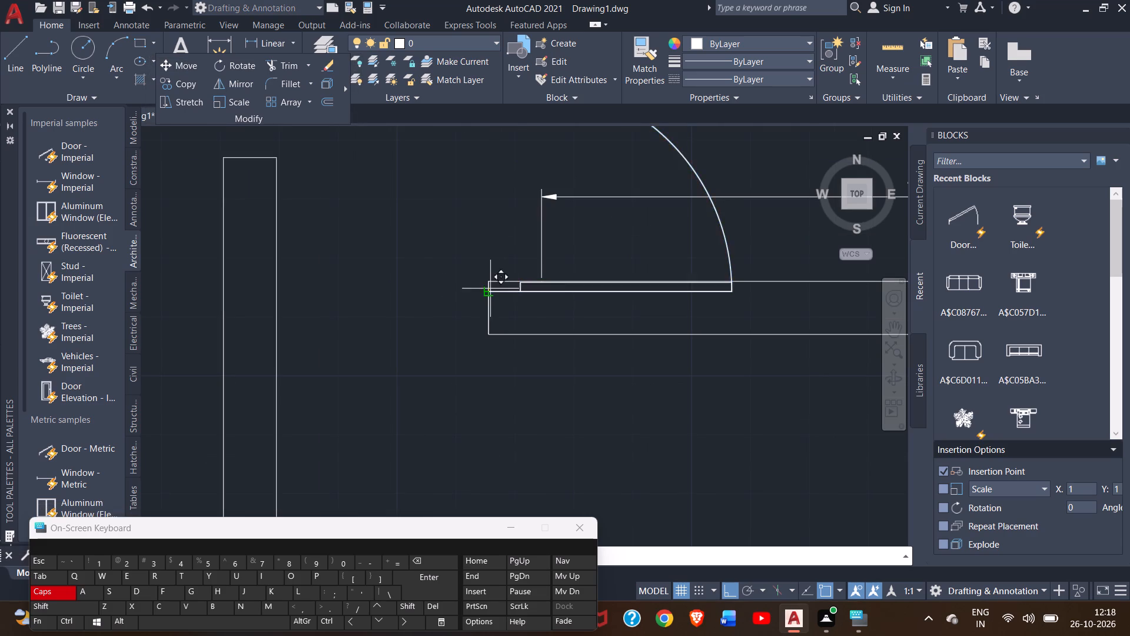
{"action": "left_click", "coordinate": [490, 284]}
{"action": "right_click", "coordinate": [473, 213]}
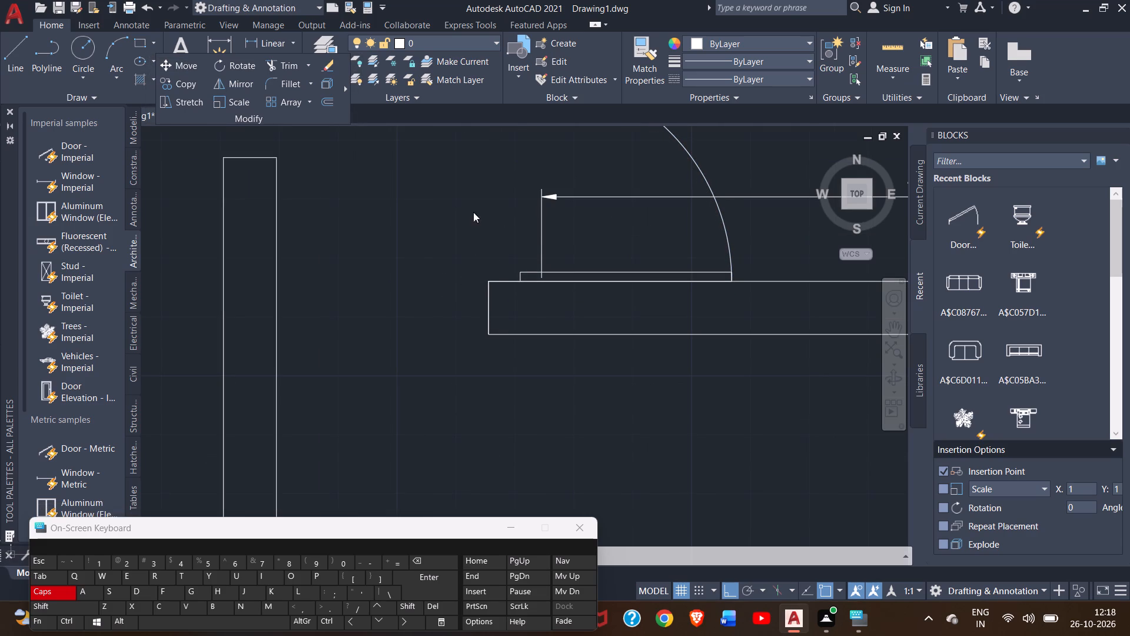
{"action": "triple_click", "coordinate": [451, 177]}
{"action": "left_click", "coordinate": [449, 173]}
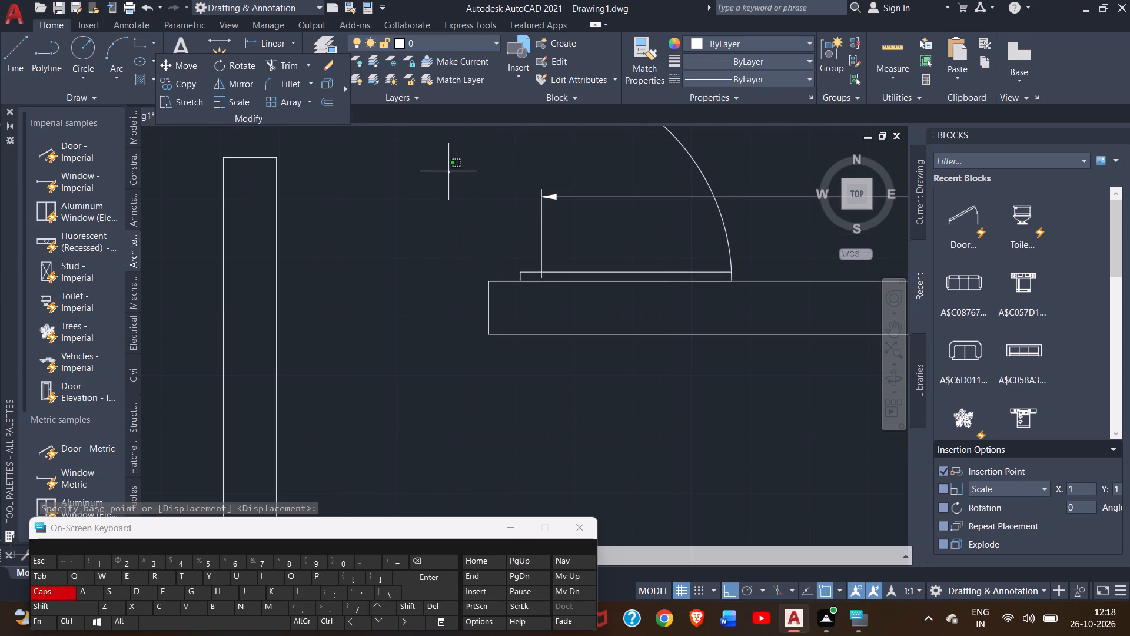
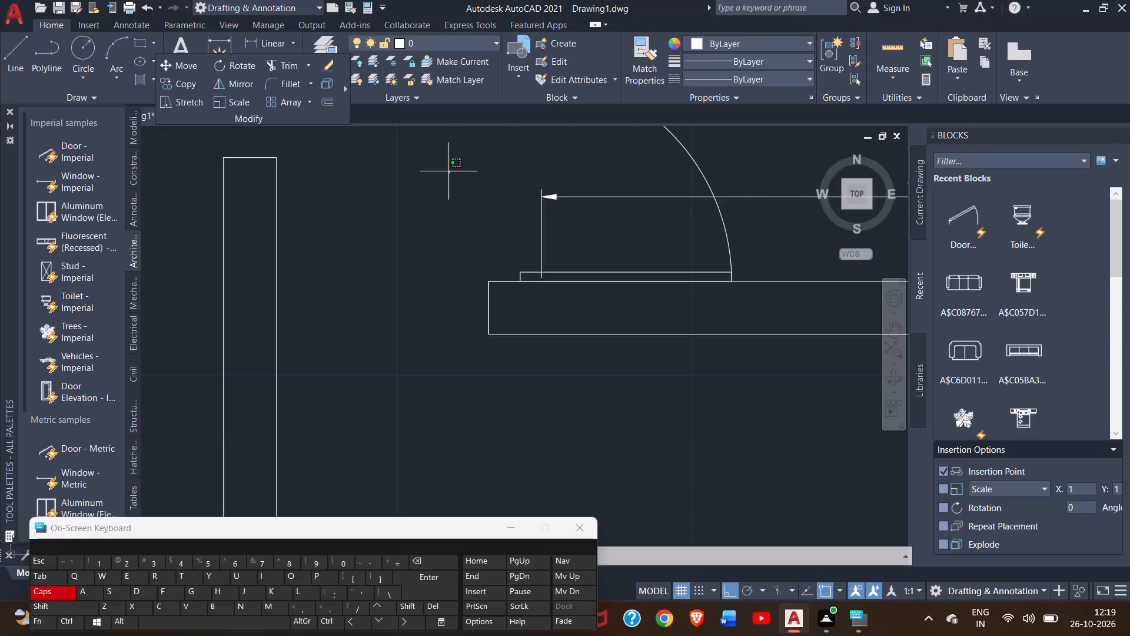
Copy the door near the 11'-2 1/2" dimension from its west end point to the upper west corner of the wall east of the 10'-5" dimension.
{"action": "scroll", "coordinate": [454, 228], "scroll_direction": "down", "scroll_amount": 3}
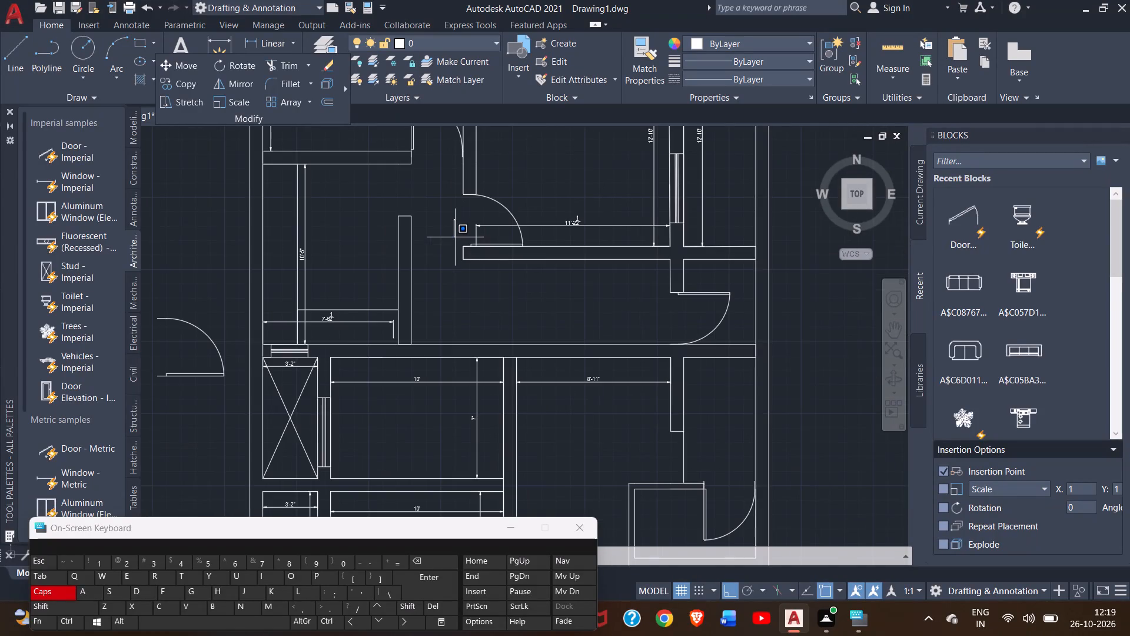
{"action": "scroll", "coordinate": [443, 259], "scroll_direction": "down", "scroll_amount": 1}
{"action": "double_click", "coordinate": [445, 226]}
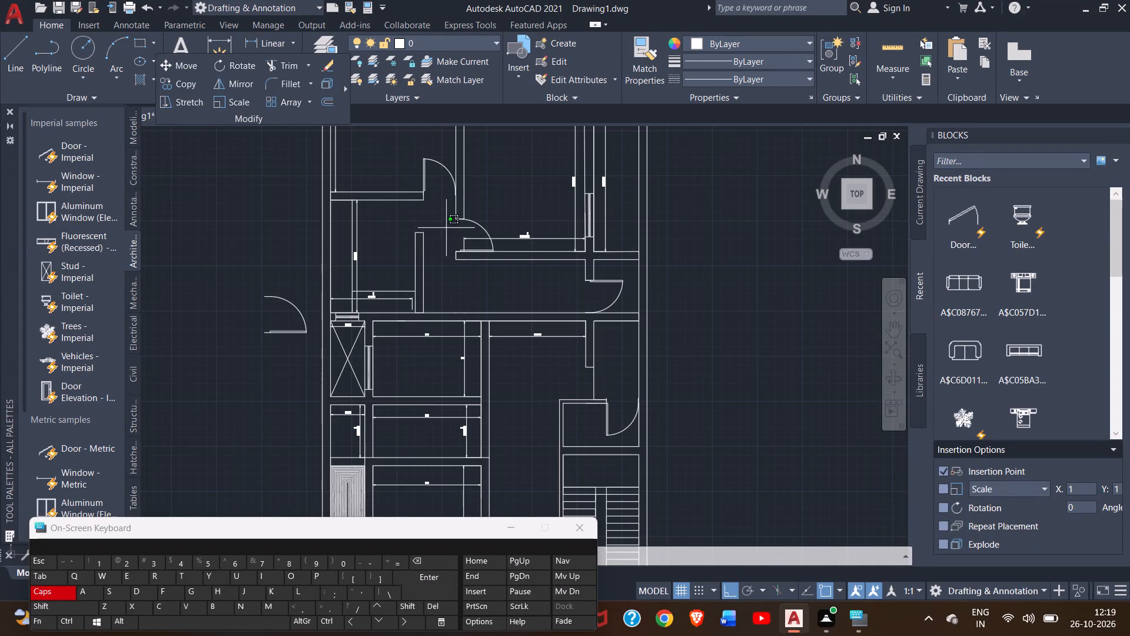
{"action": "left_click", "coordinate": [441, 234]}
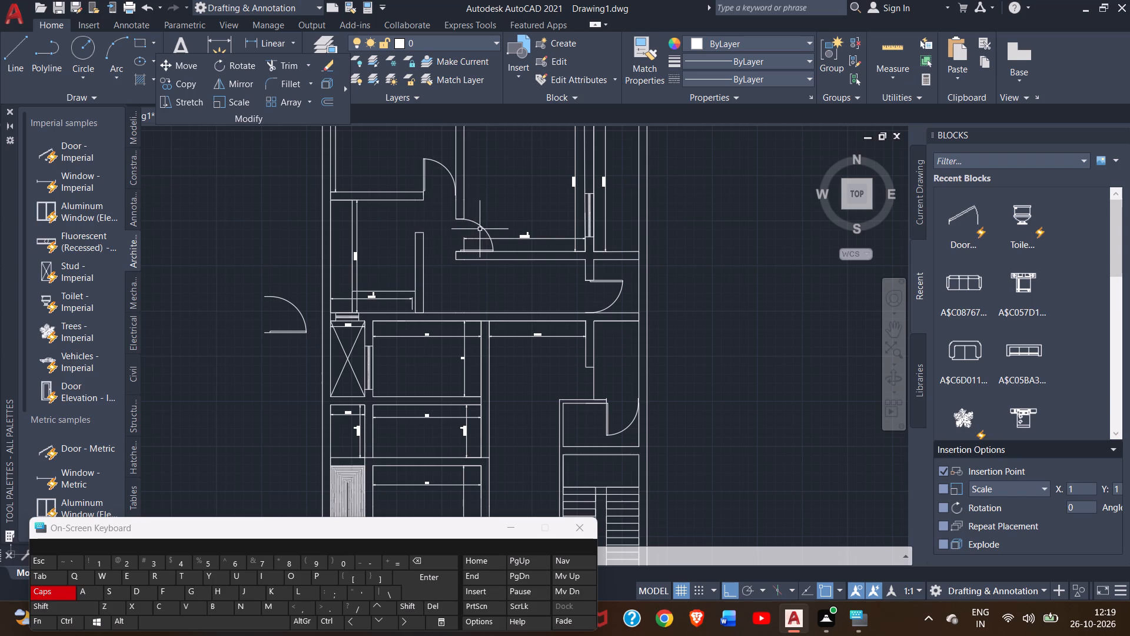
{"action": "left_click", "coordinate": [483, 227]}
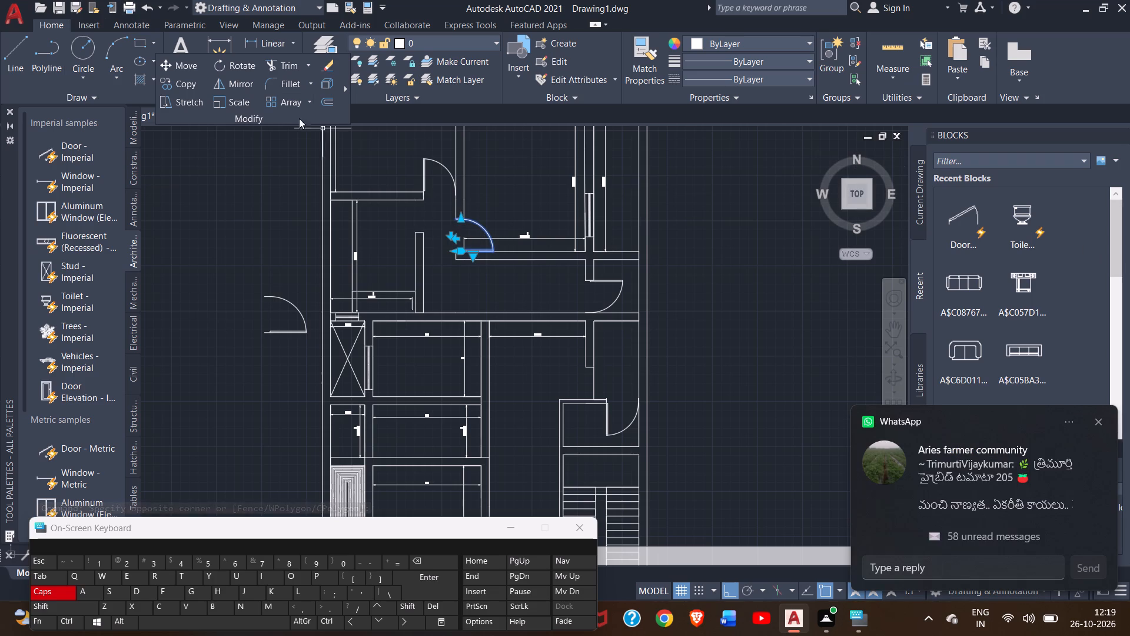
{"action": "left_click", "coordinate": [195, 84]}
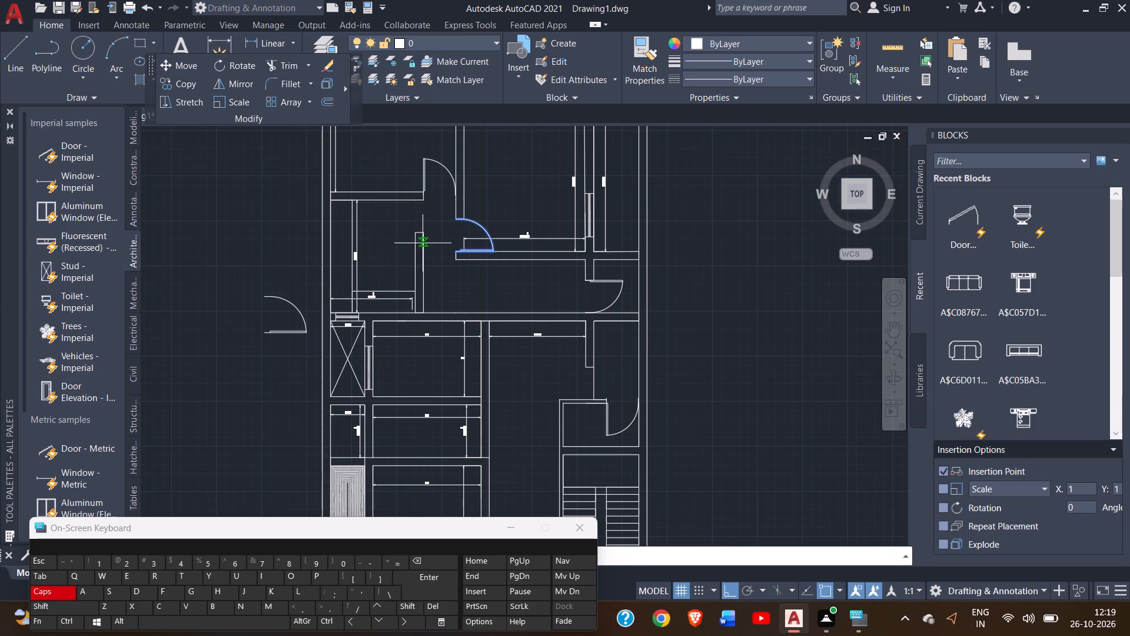
{"action": "scroll", "coordinate": [435, 253], "scroll_direction": "up", "scroll_amount": 2}
{"action": "double_click", "coordinate": [482, 249]}
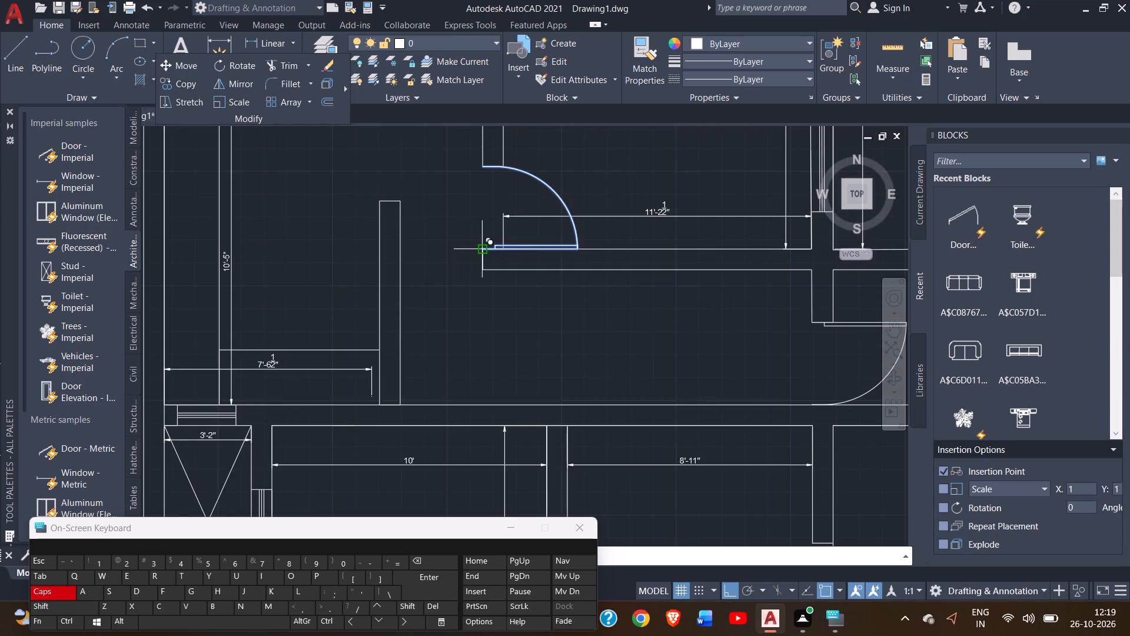
{"action": "double_click", "coordinate": [380, 198]}
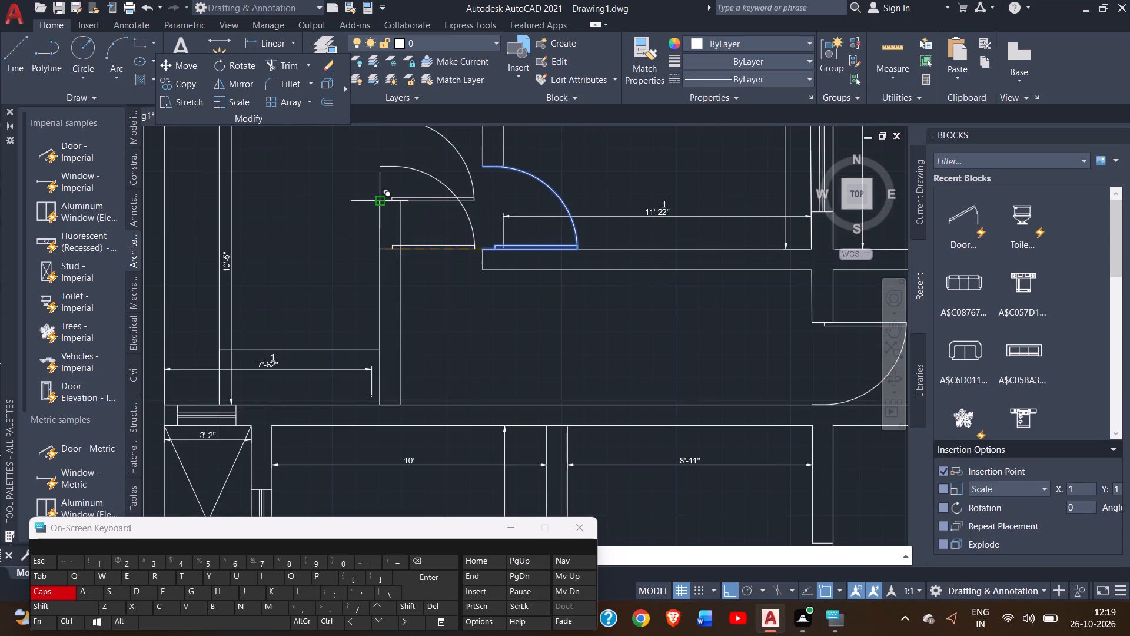
{"action": "right_click", "coordinate": [430, 215]}
{"action": "right_click", "coordinate": [430, 215]}
{"action": "left_click", "coordinate": [458, 218]}
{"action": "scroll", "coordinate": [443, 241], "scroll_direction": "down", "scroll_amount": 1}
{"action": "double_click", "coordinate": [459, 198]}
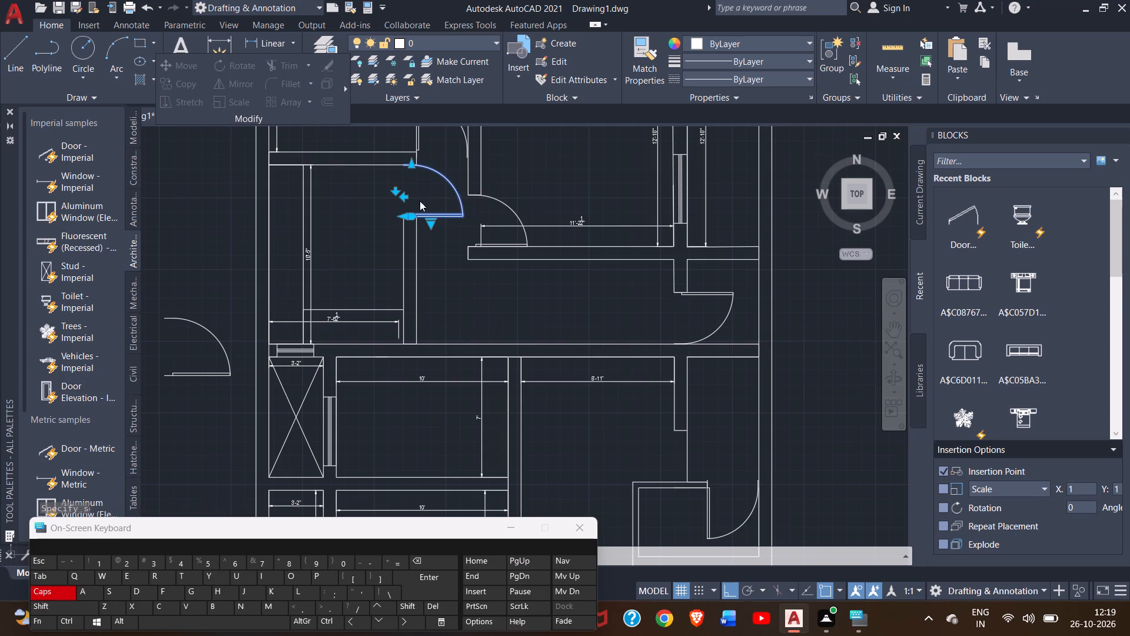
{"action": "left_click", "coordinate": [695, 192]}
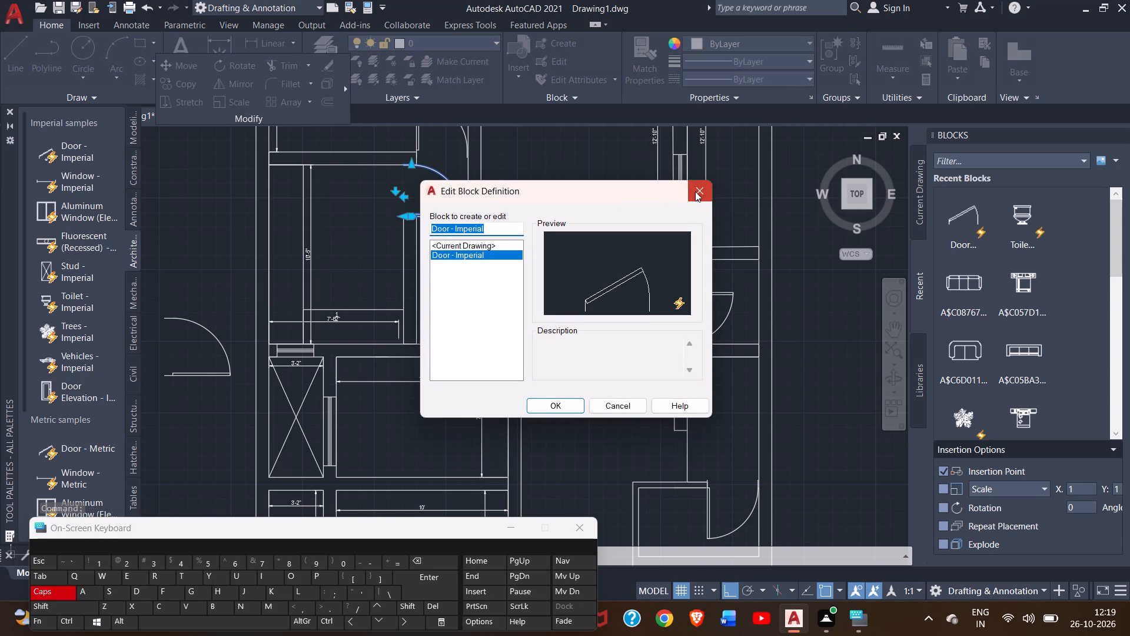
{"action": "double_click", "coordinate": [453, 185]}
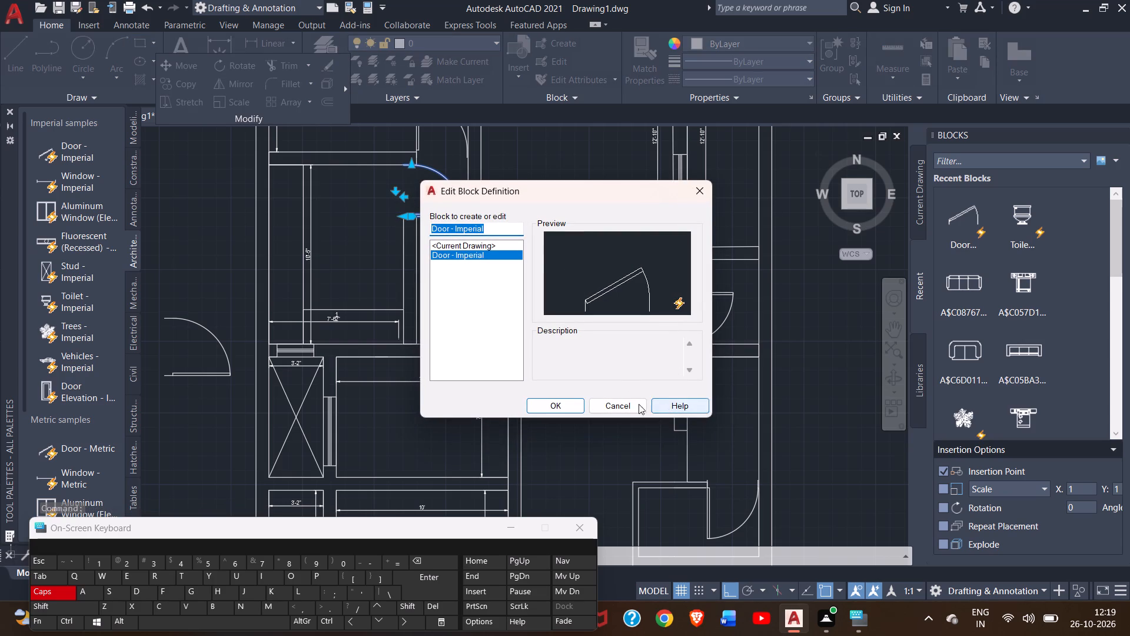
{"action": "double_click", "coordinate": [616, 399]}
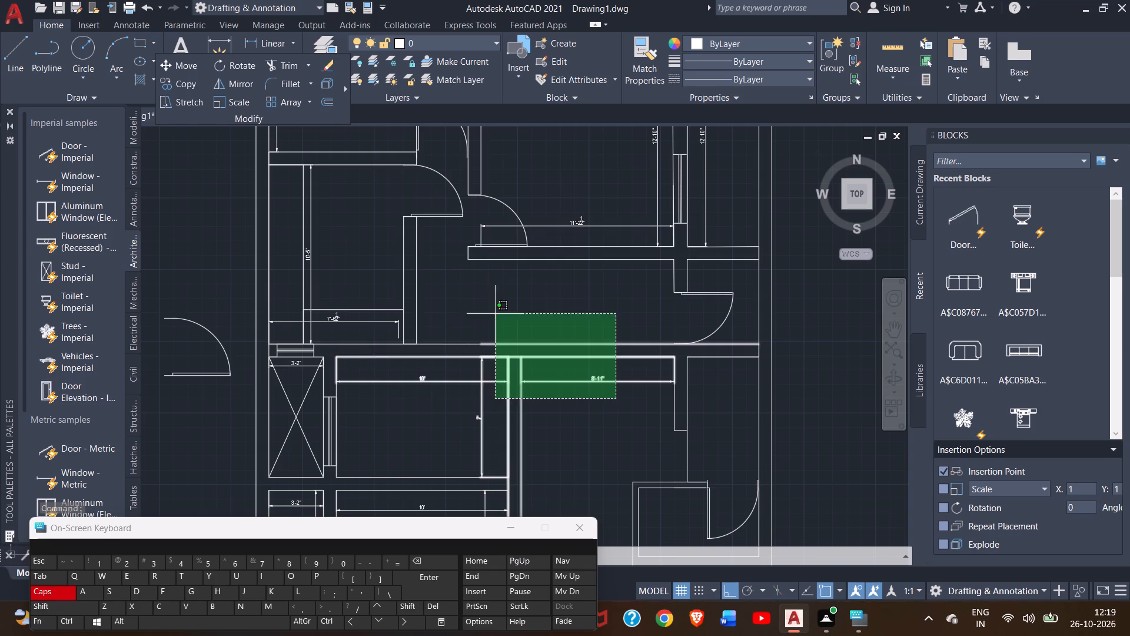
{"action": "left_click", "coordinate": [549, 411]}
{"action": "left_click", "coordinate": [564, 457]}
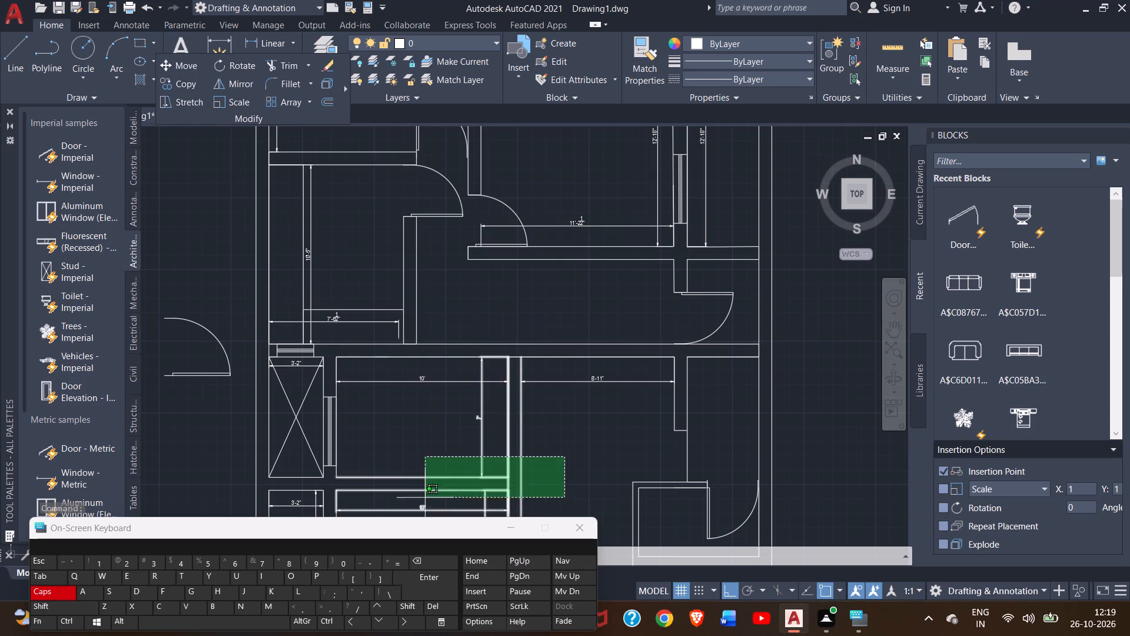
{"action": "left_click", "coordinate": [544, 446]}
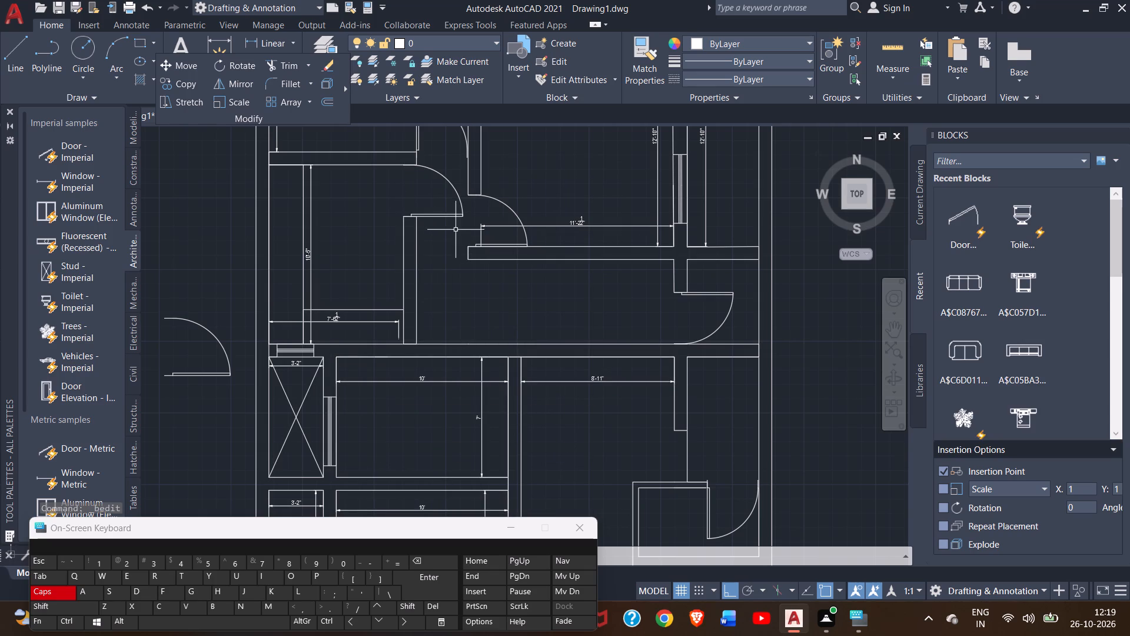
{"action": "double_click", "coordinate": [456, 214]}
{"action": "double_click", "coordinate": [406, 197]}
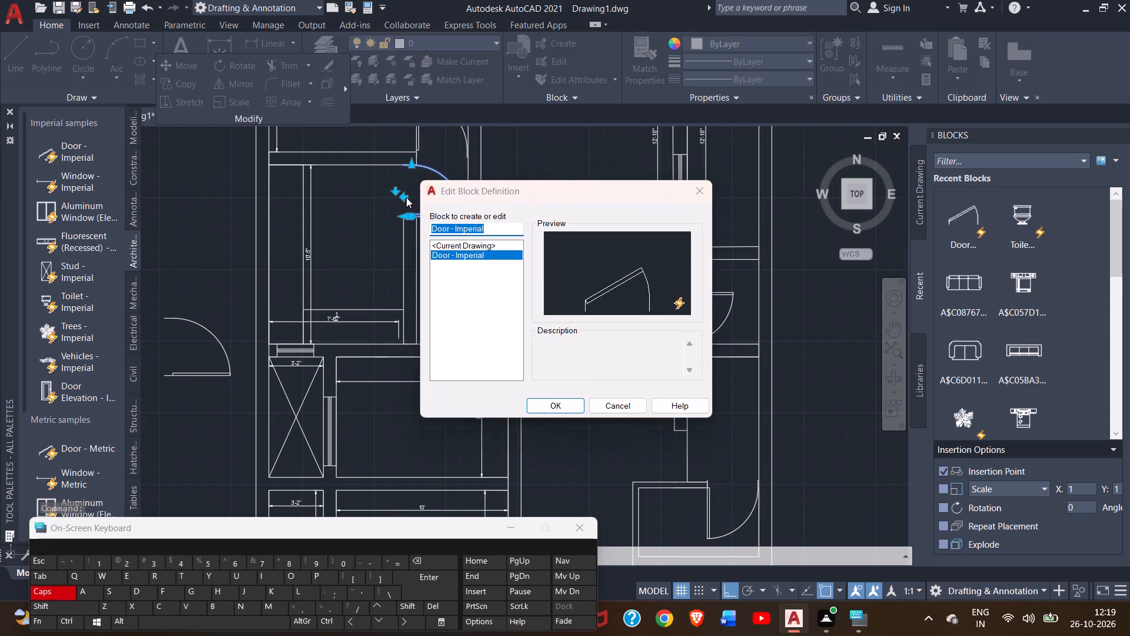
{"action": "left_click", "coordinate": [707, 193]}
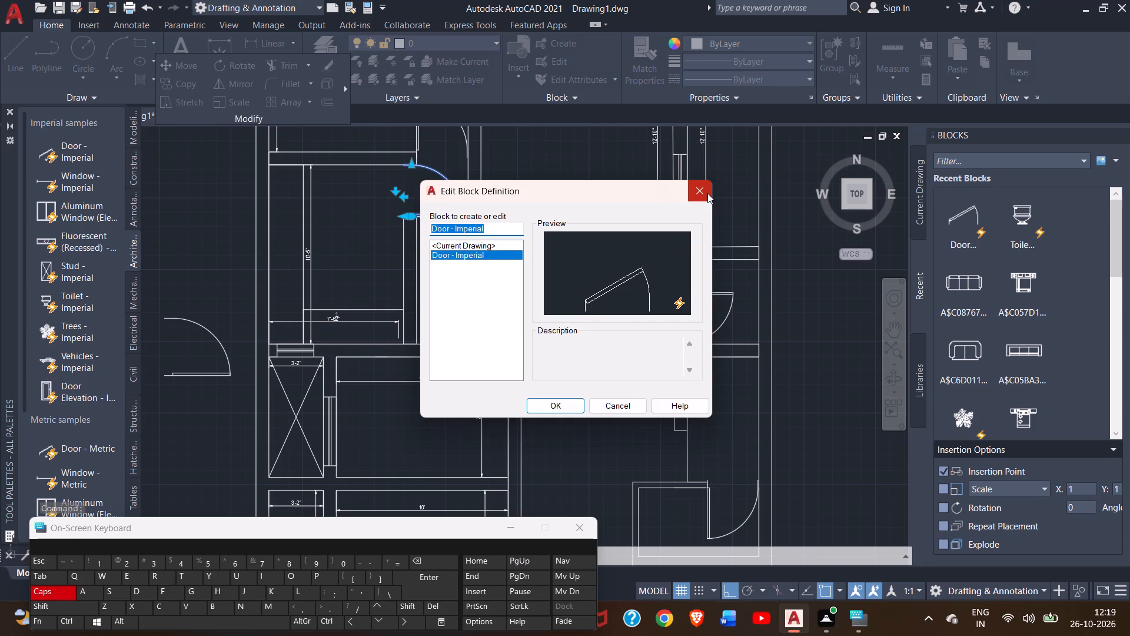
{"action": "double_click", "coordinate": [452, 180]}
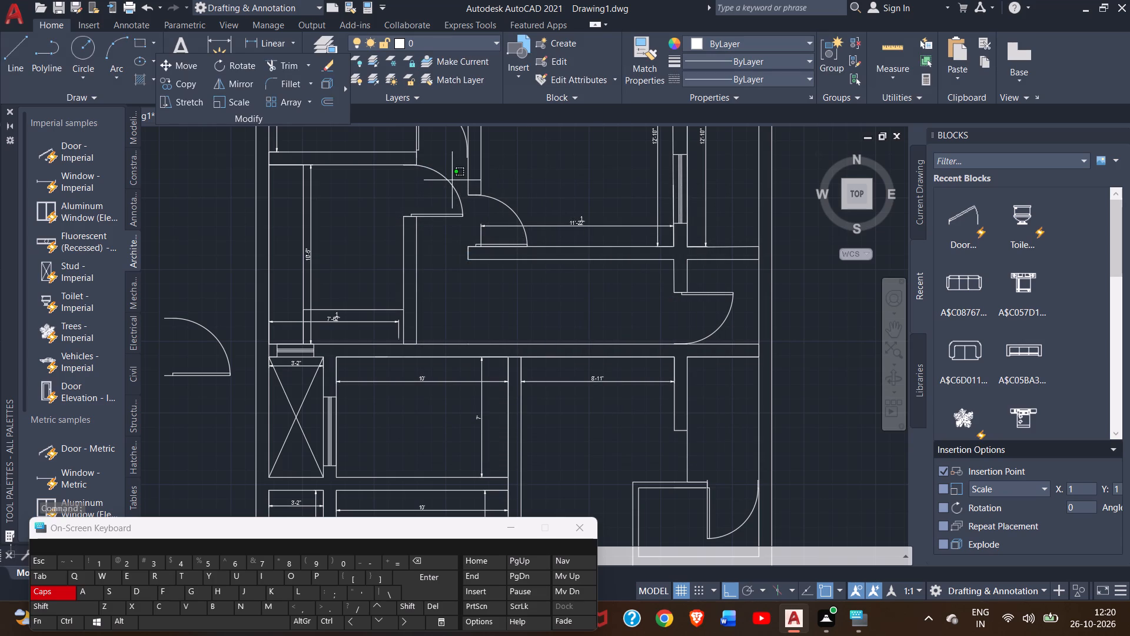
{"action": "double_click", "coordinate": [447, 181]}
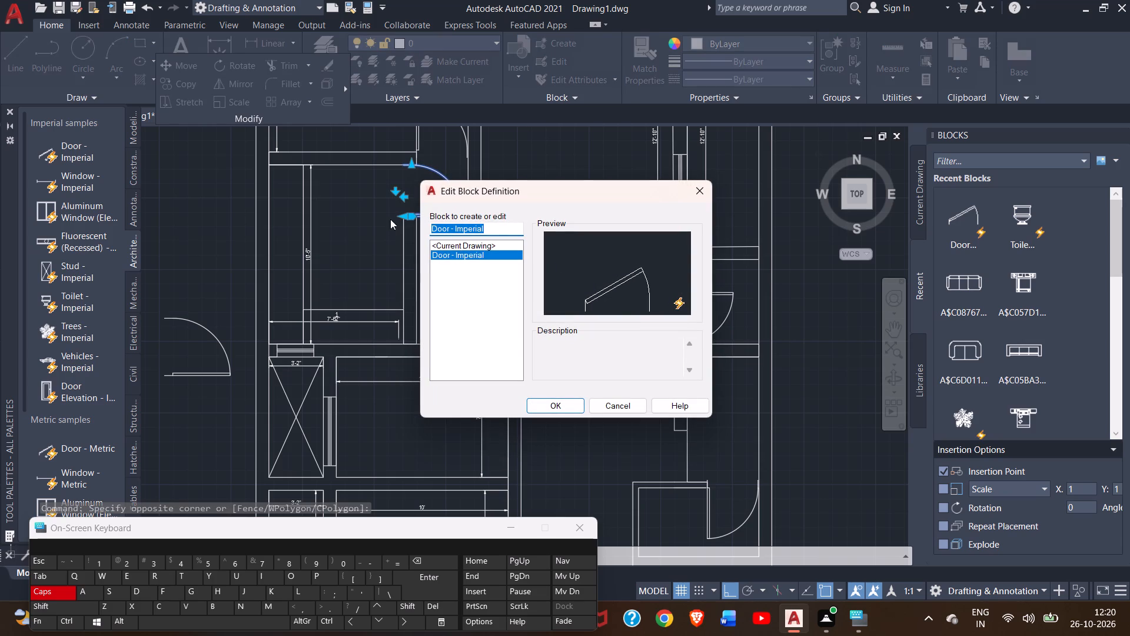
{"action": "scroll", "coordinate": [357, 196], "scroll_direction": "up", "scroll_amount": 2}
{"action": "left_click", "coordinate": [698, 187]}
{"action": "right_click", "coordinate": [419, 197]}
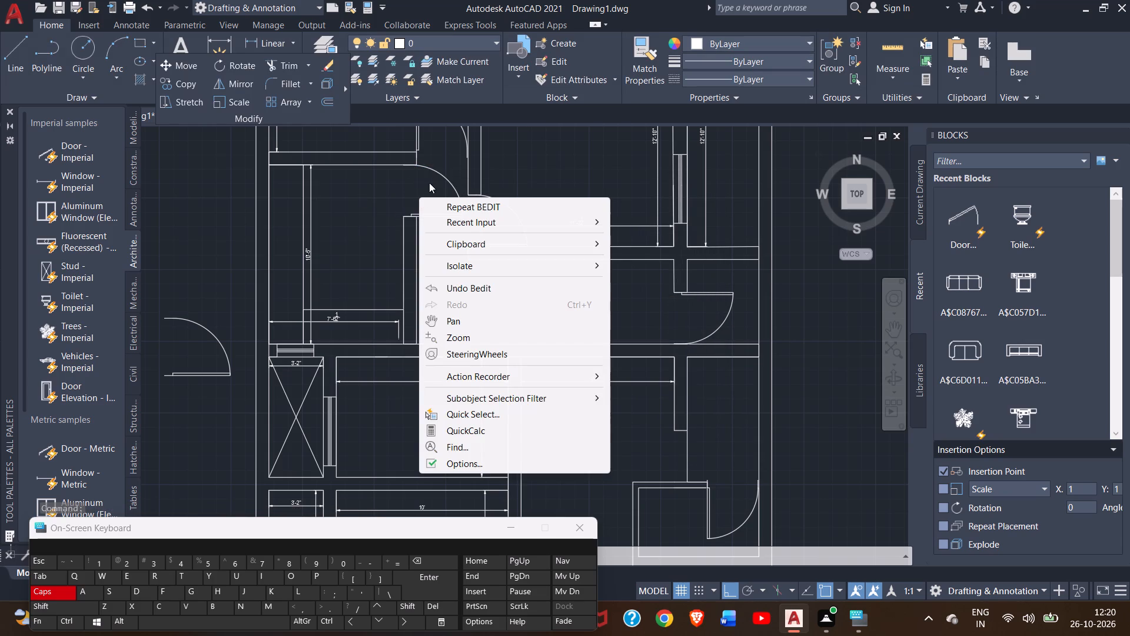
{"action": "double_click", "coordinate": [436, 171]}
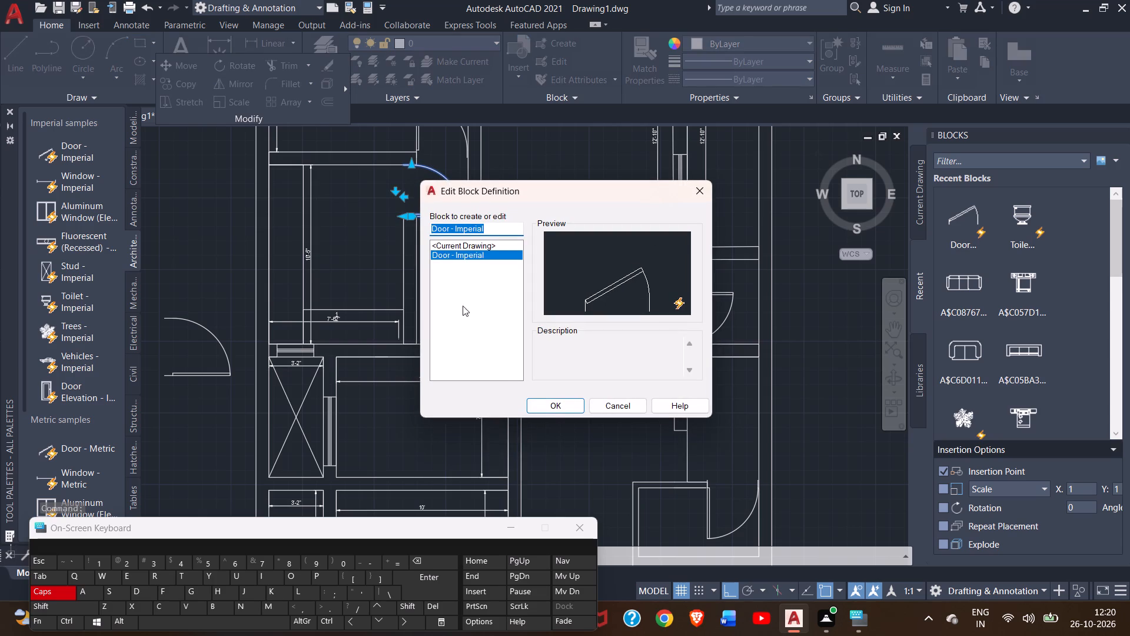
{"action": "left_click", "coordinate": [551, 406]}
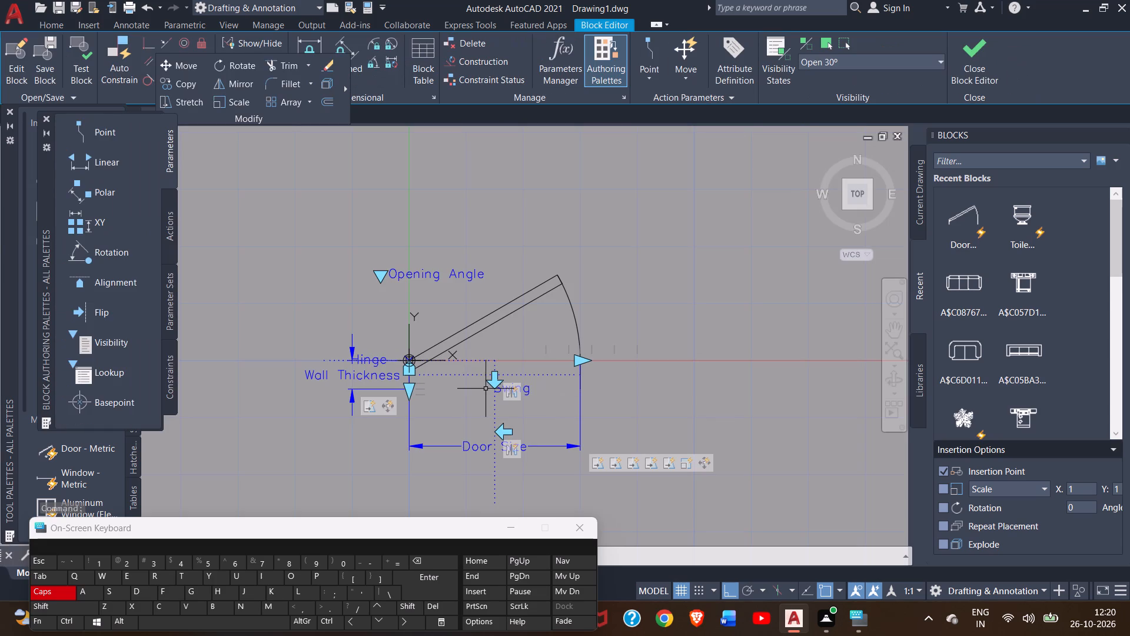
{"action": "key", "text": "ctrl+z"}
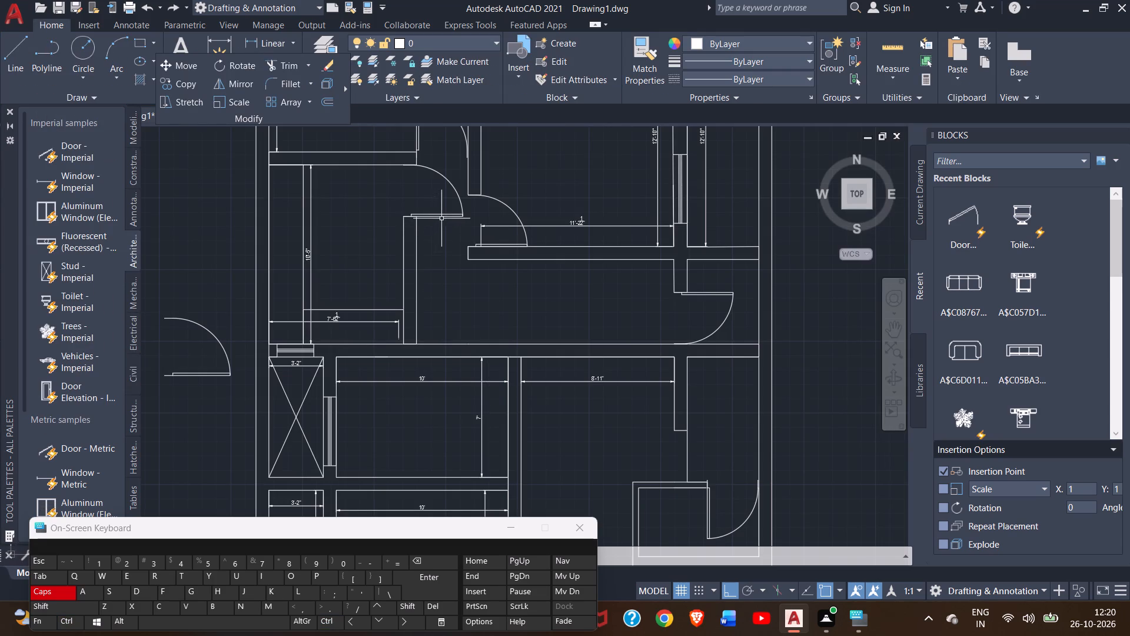
Flip the copied door above the wall east of the 10'-5" dimension so it swings west into the room.
{"action": "left_click", "coordinate": [508, 207]}
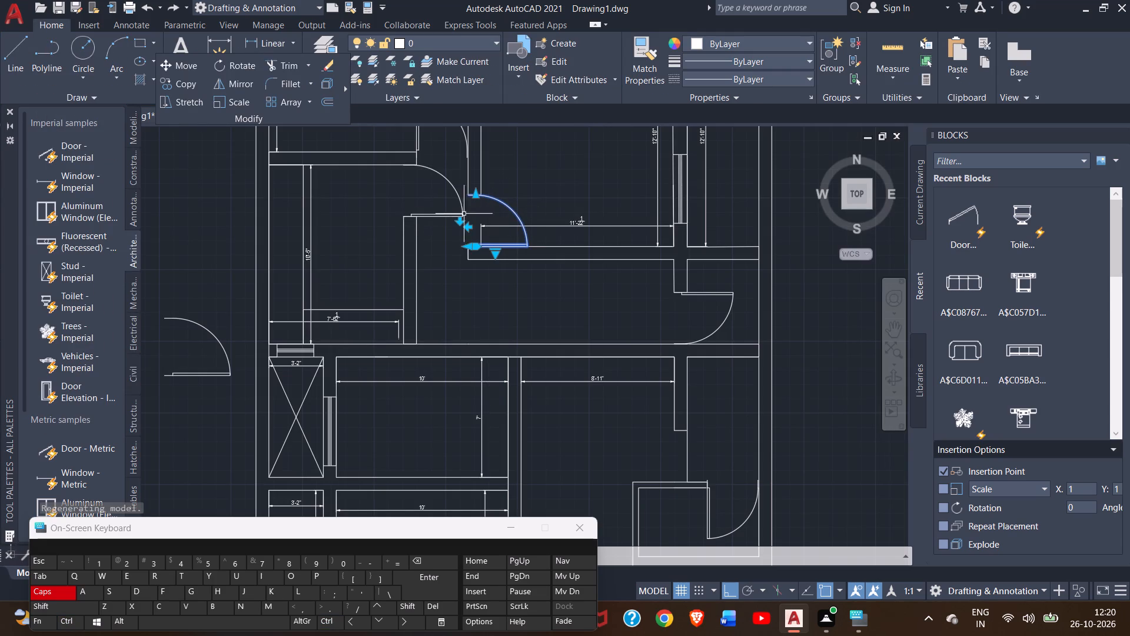
{"action": "left_click", "coordinate": [443, 215]}
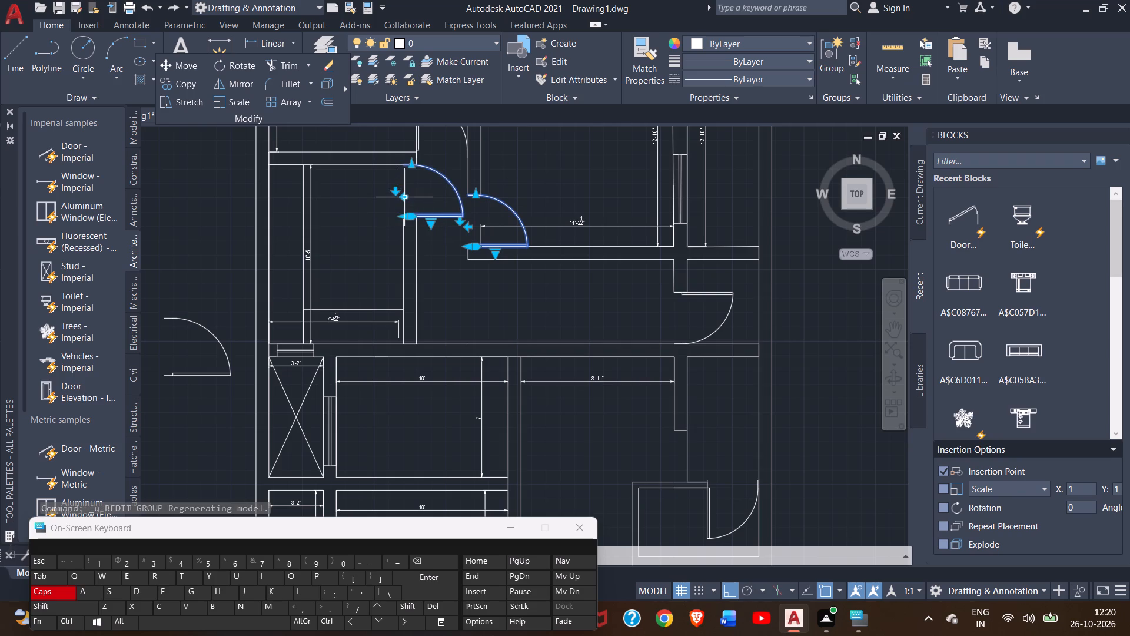
{"action": "left_click", "coordinate": [405, 198]}
{"action": "left_click", "coordinate": [543, 186]}
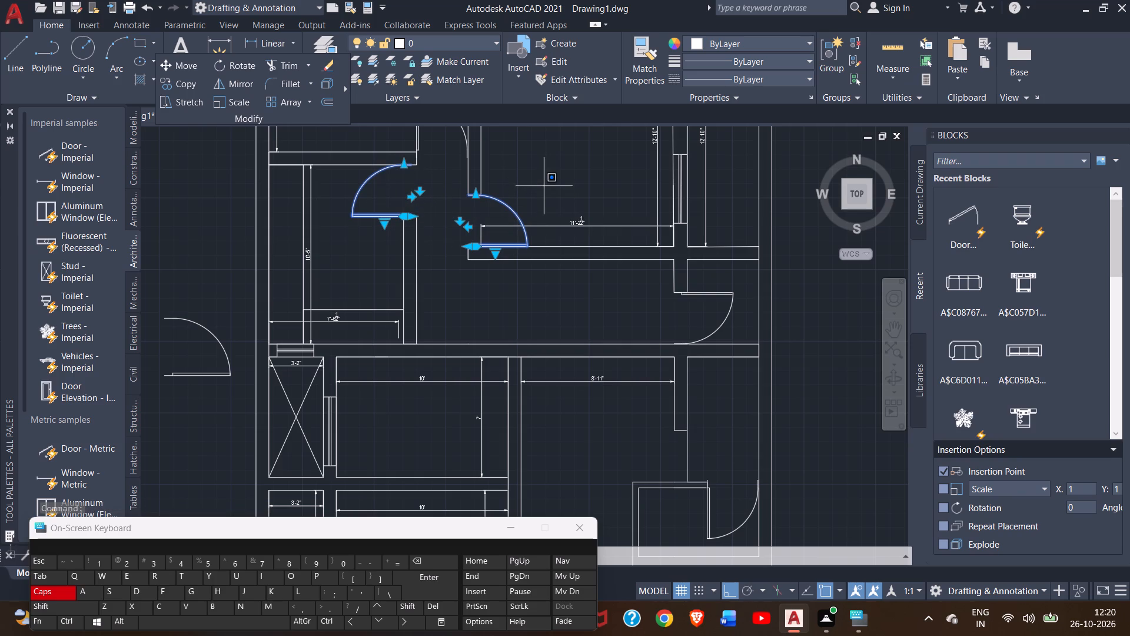
{"action": "right_click", "coordinate": [545, 183]}
{"action": "triple_click", "coordinate": [544, 177]}
{"action": "left_click", "coordinate": [593, 181]}
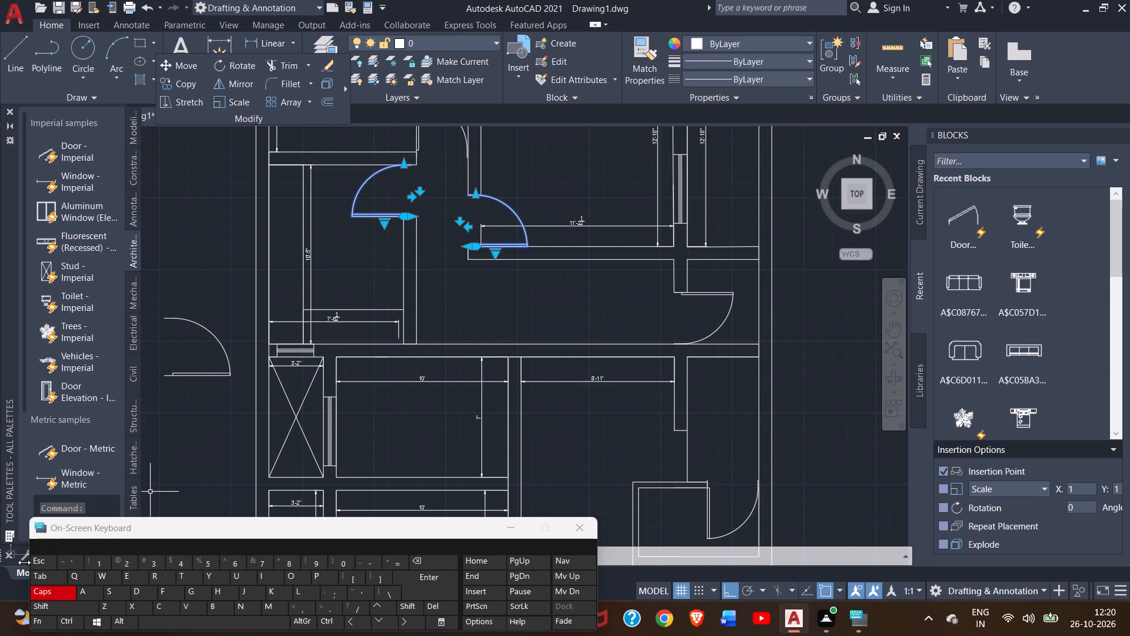
{"action": "key", "text": "Escape"}
{"action": "key", "text": "Escape"}
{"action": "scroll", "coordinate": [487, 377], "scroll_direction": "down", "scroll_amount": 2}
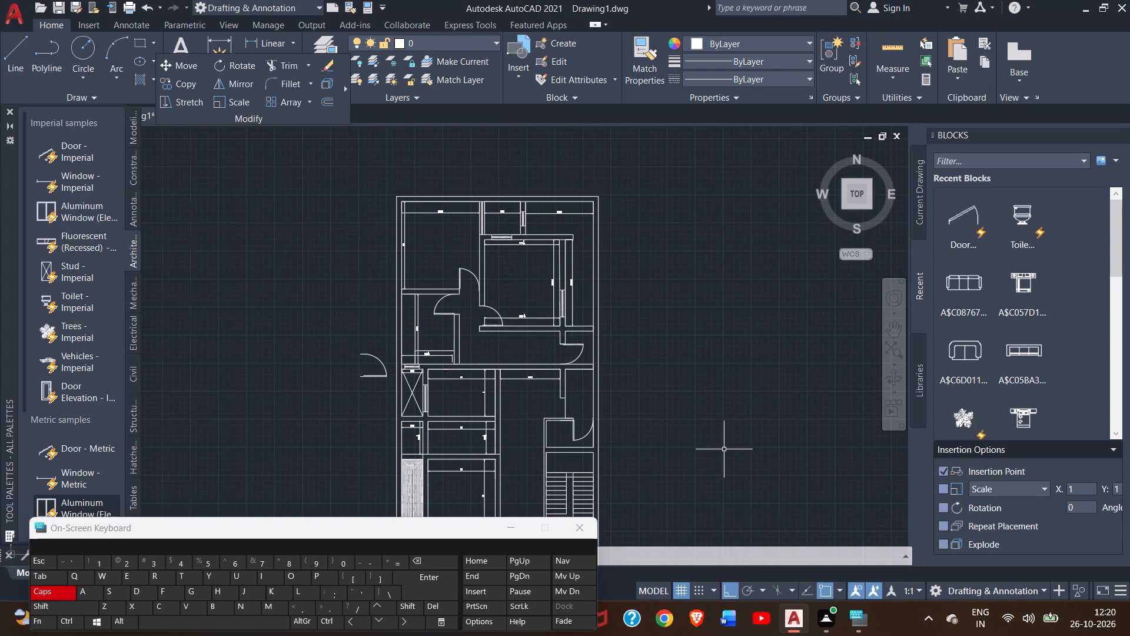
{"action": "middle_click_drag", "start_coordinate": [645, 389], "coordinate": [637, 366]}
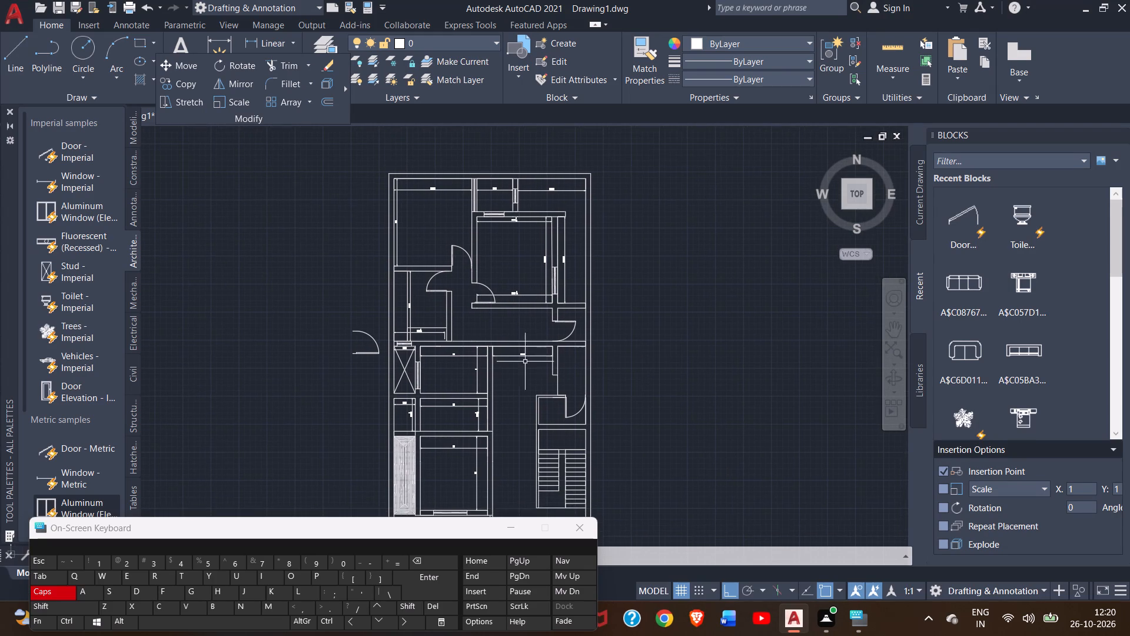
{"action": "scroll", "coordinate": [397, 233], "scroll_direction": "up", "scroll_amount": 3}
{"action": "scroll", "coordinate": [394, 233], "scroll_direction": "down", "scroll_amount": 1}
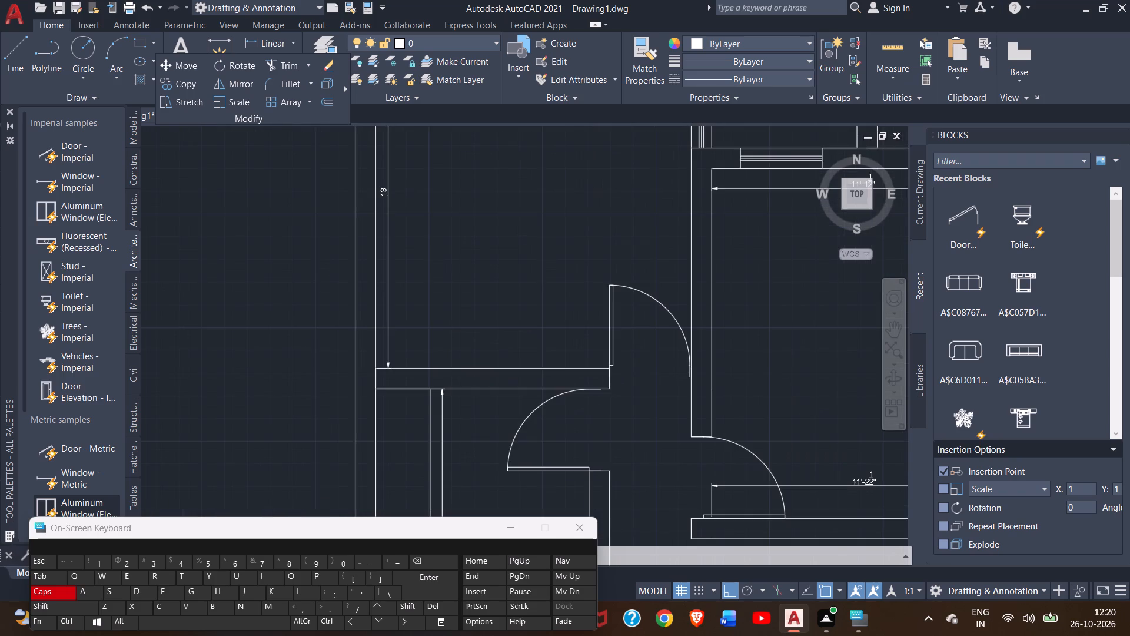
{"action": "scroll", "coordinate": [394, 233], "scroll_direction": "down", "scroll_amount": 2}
Dimension the southwest room's east-west width between its inner wall faces, placing the dimension line just south of the window wall.
{"action": "middle_click_drag", "start_coordinate": [488, 386], "coordinate": [524, 270]}
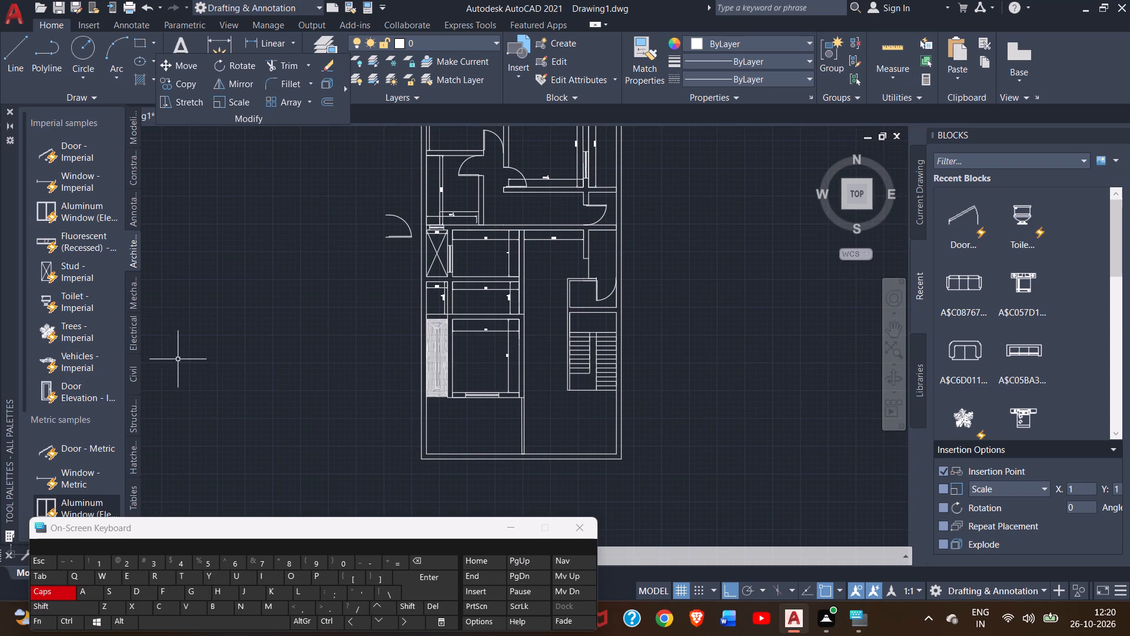
{"action": "left_click", "coordinate": [227, 47]}
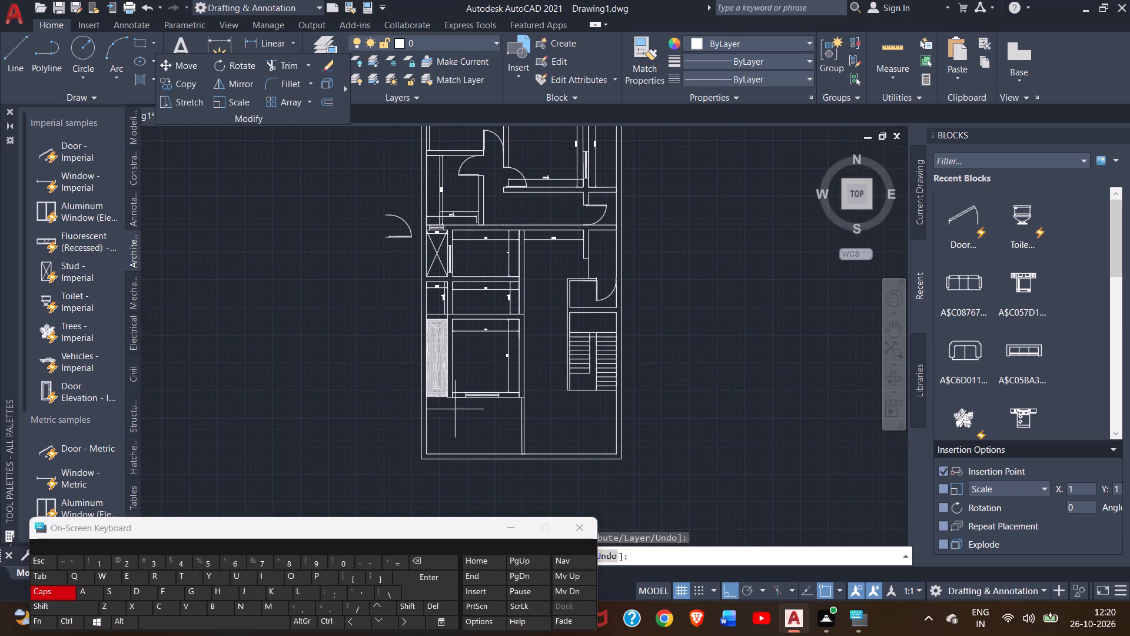
{"action": "scroll", "coordinate": [440, 412], "scroll_direction": "up", "scroll_amount": 2}
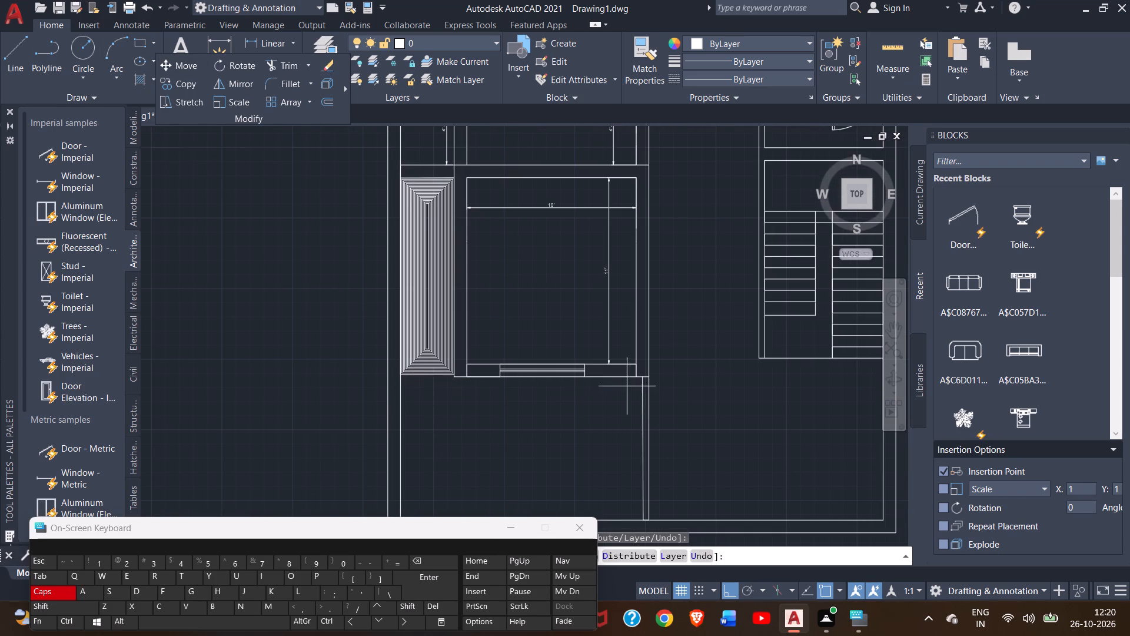
{"action": "scroll", "coordinate": [598, 395], "scroll_direction": "down", "scroll_amount": 1}
{"action": "middle_click_drag", "start_coordinate": [597, 395], "coordinate": [596, 395]}
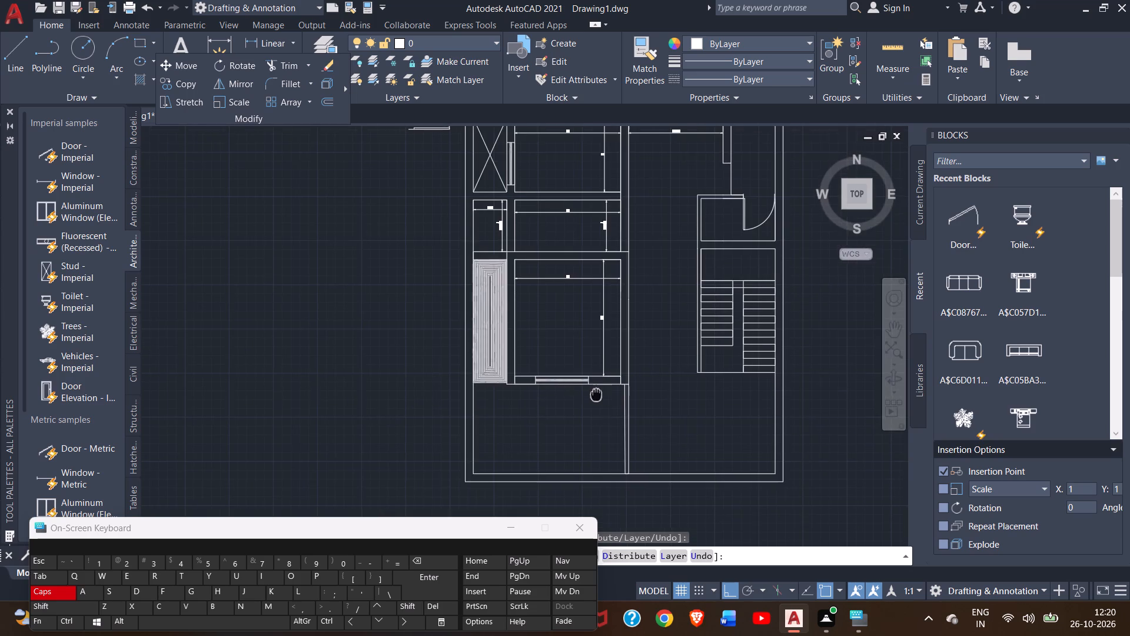
{"action": "middle_click_drag", "start_coordinate": [596, 395], "coordinate": [580, 334]}
{"action": "scroll", "coordinate": [604, 330], "scroll_direction": "up", "scroll_amount": 3}
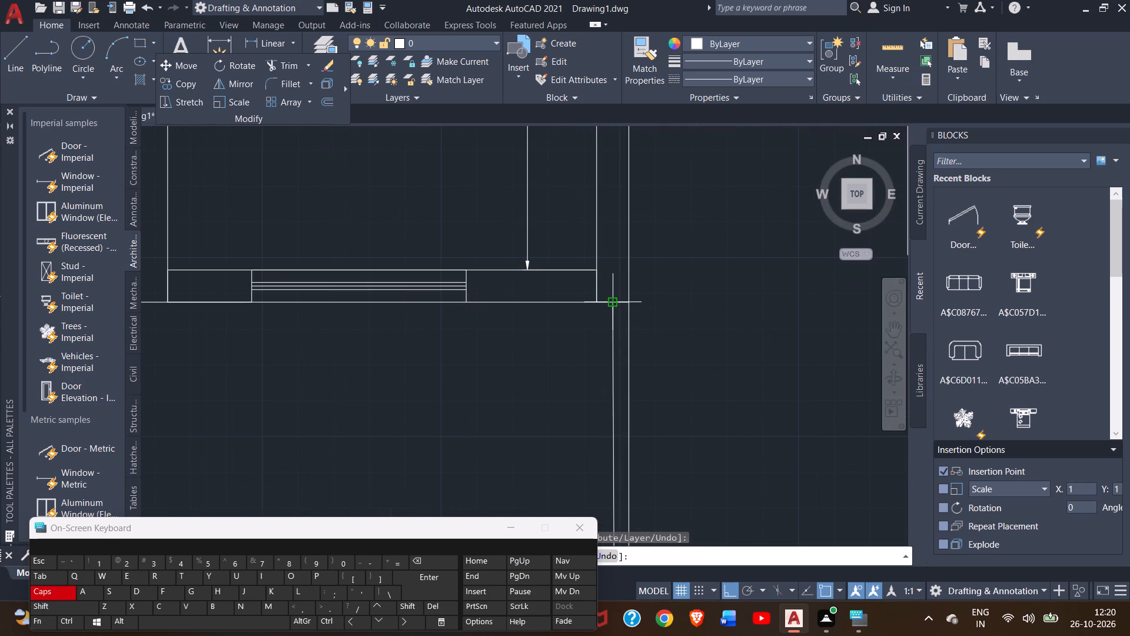
{"action": "left_click", "coordinate": [615, 304]}
{"action": "scroll", "coordinate": [441, 339], "scroll_direction": "down", "scroll_amount": 2}
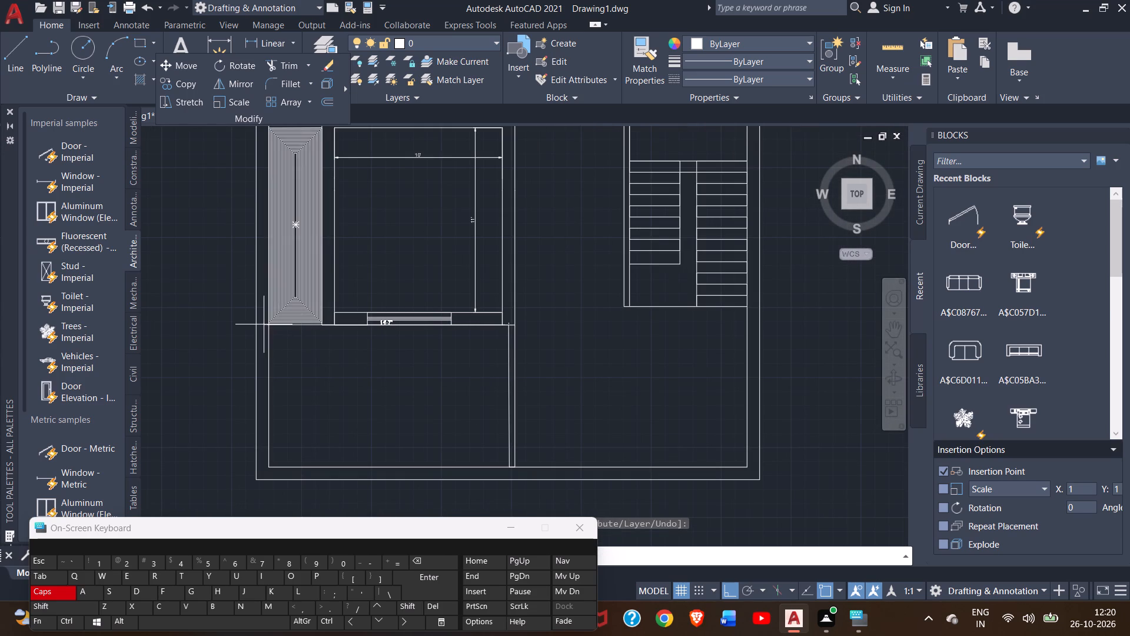
{"action": "left_click", "coordinate": [271, 324]}
{"action": "double_click", "coordinate": [274, 342]}
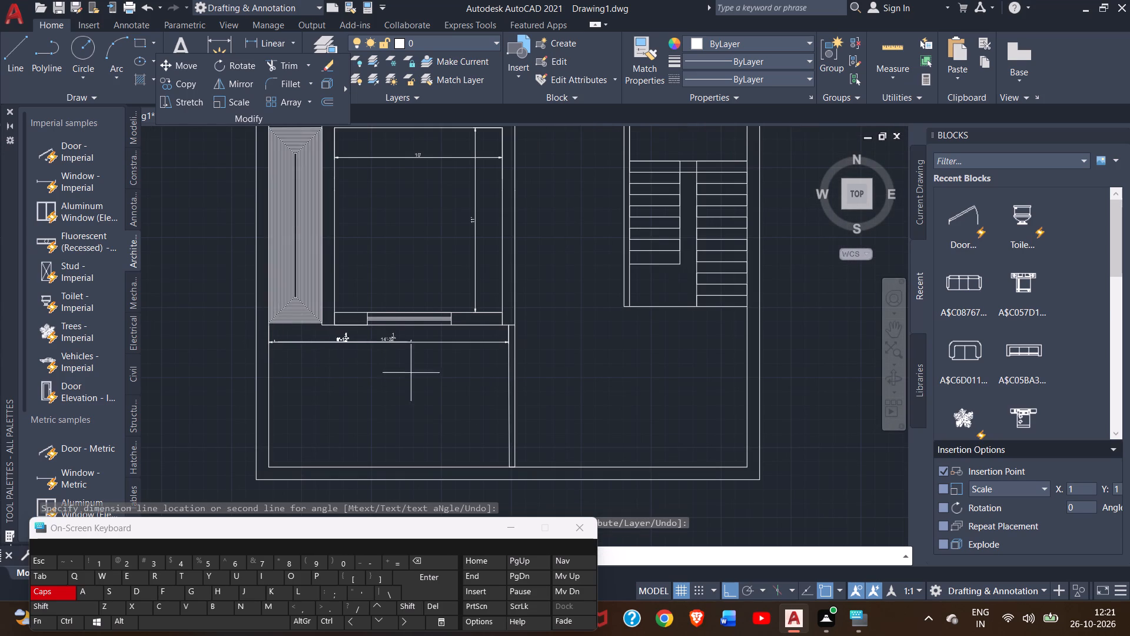
{"action": "middle_click_drag", "start_coordinate": [421, 379], "coordinate": [413, 333]}
{"action": "right_click", "coordinate": [371, 334]}
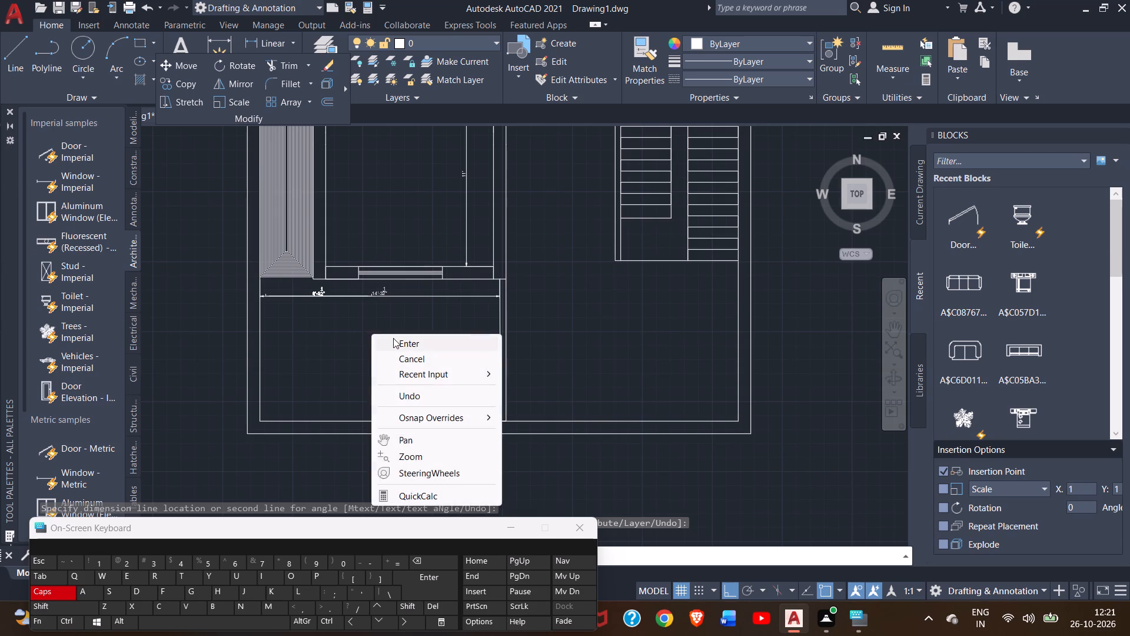
{"action": "left_click", "coordinate": [393, 339]}
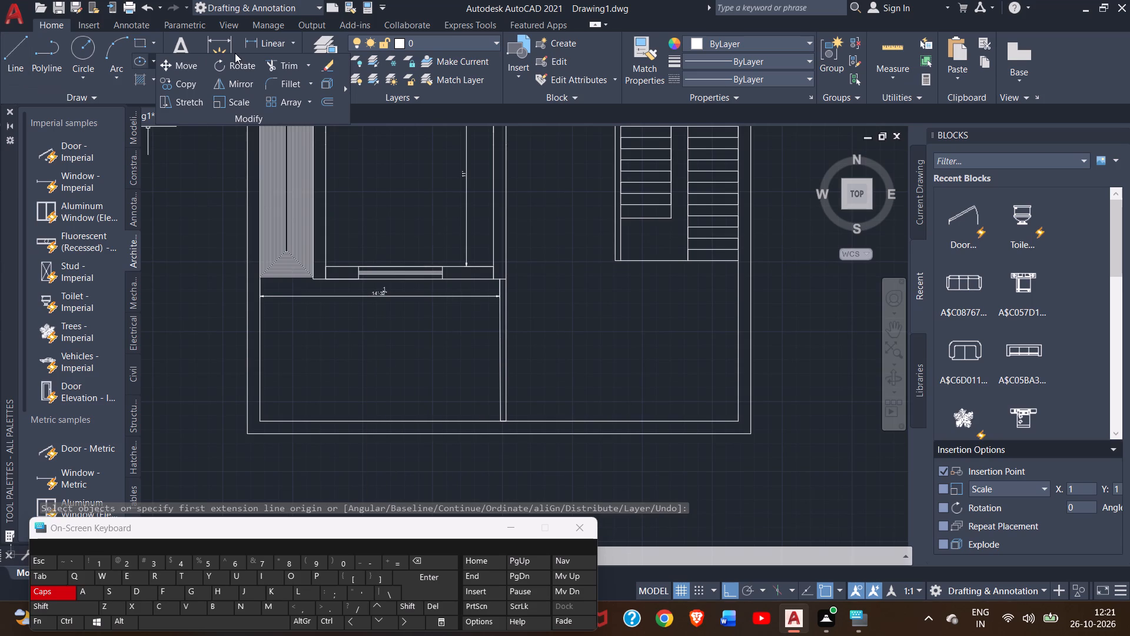
Dimension the southwest room's north-south depth along its east partition, placing the dimension line inside the room just west of the partition.
{"action": "left_click", "coordinate": [222, 46]}
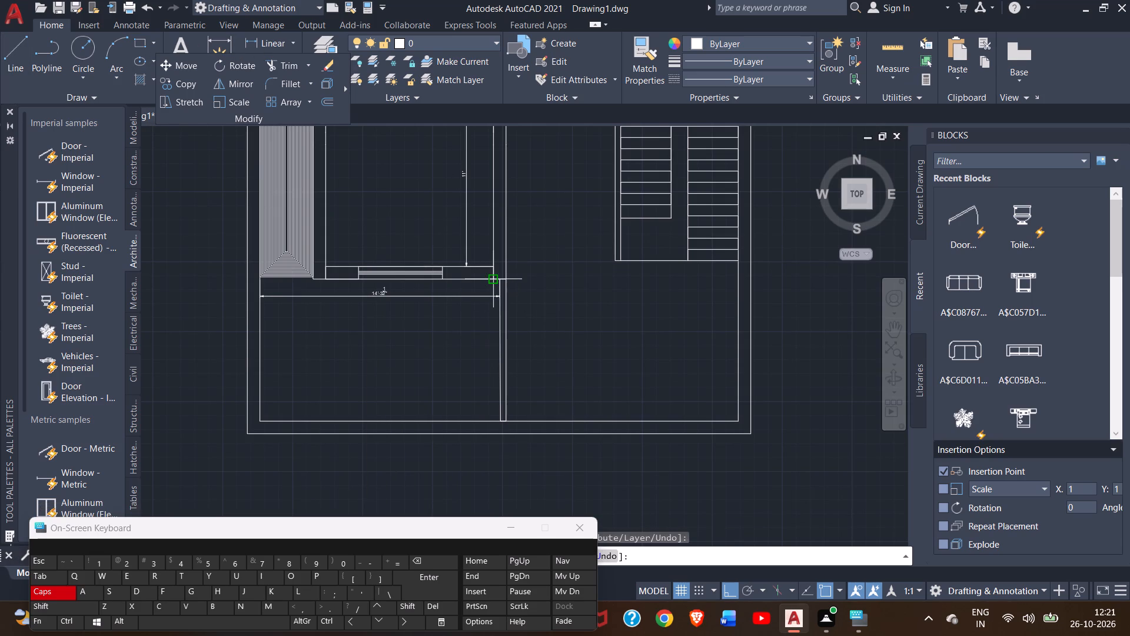
{"action": "left_click", "coordinate": [502, 277]}
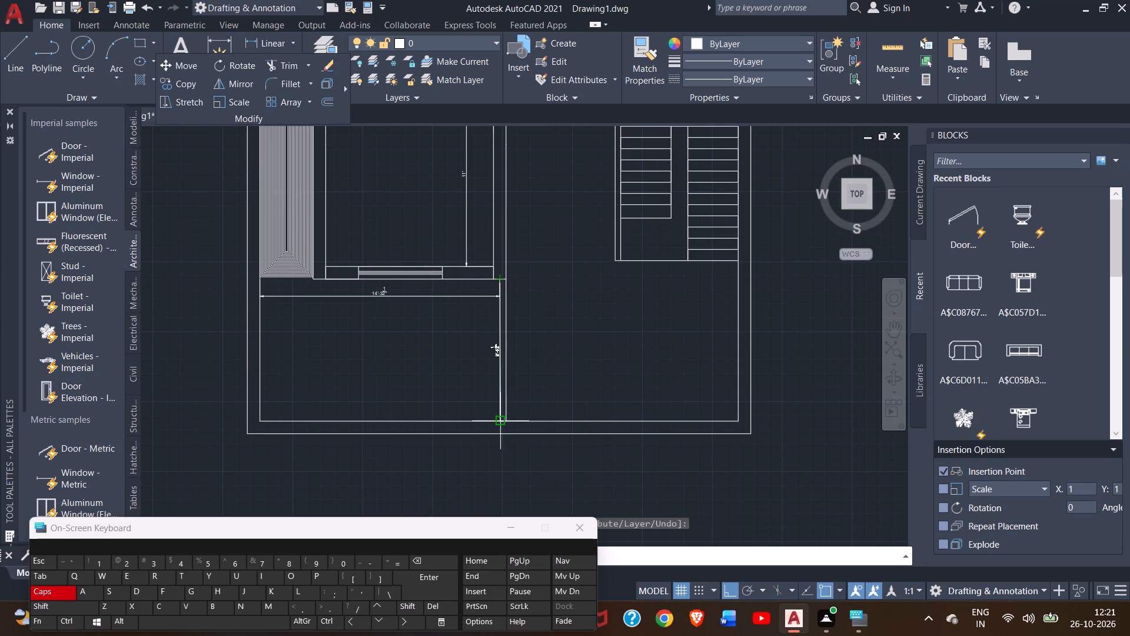
{"action": "left_click", "coordinate": [501, 420]}
{"action": "left_click", "coordinate": [468, 408]}
Dimension the space south of the staircase from the partition's east face to the outer east wall, placing the line just above the south wall.
{"action": "scroll", "coordinate": [603, 336], "scroll_direction": "down", "scroll_amount": 2}
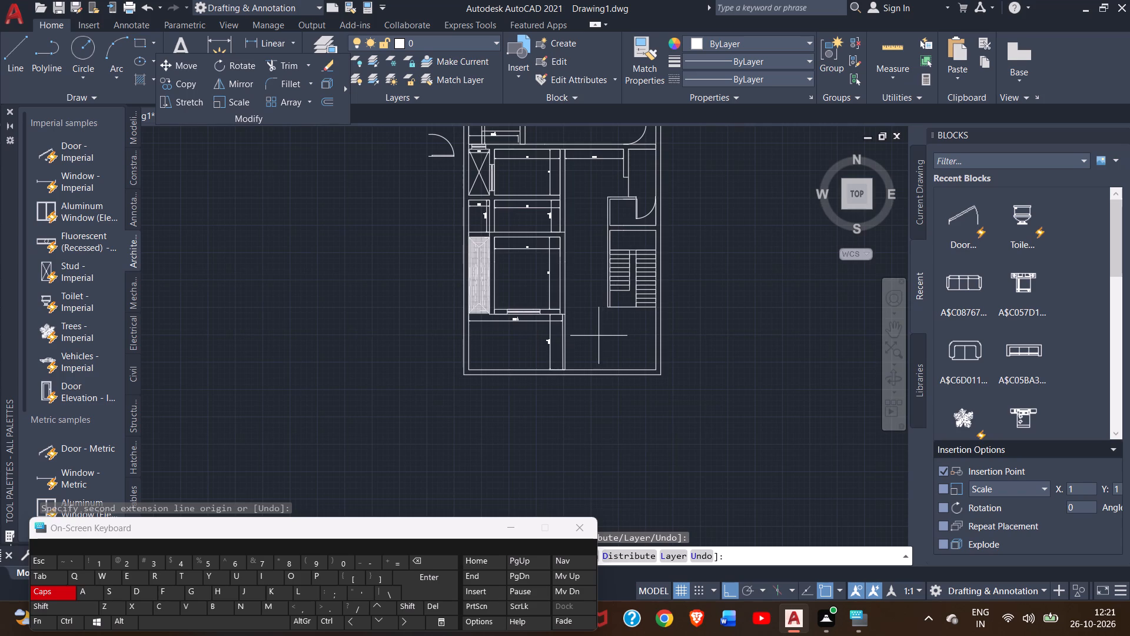
{"action": "scroll", "coordinate": [590, 336], "scroll_direction": "up", "scroll_amount": 2}
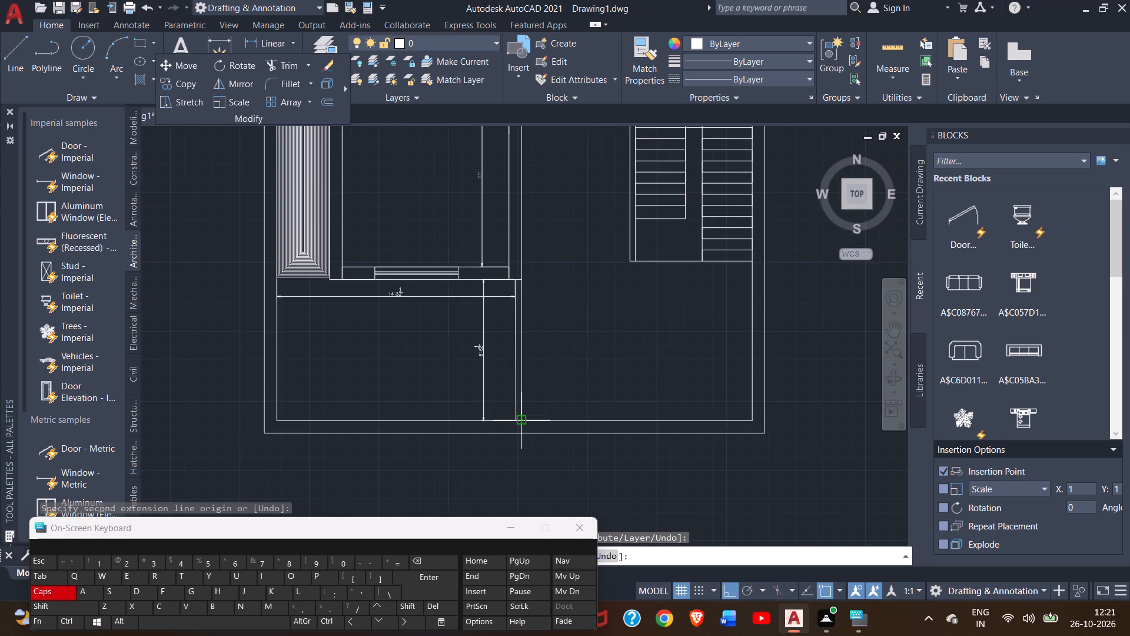
{"action": "double_click", "coordinate": [521, 416]}
{"action": "left_click", "coordinate": [750, 422]}
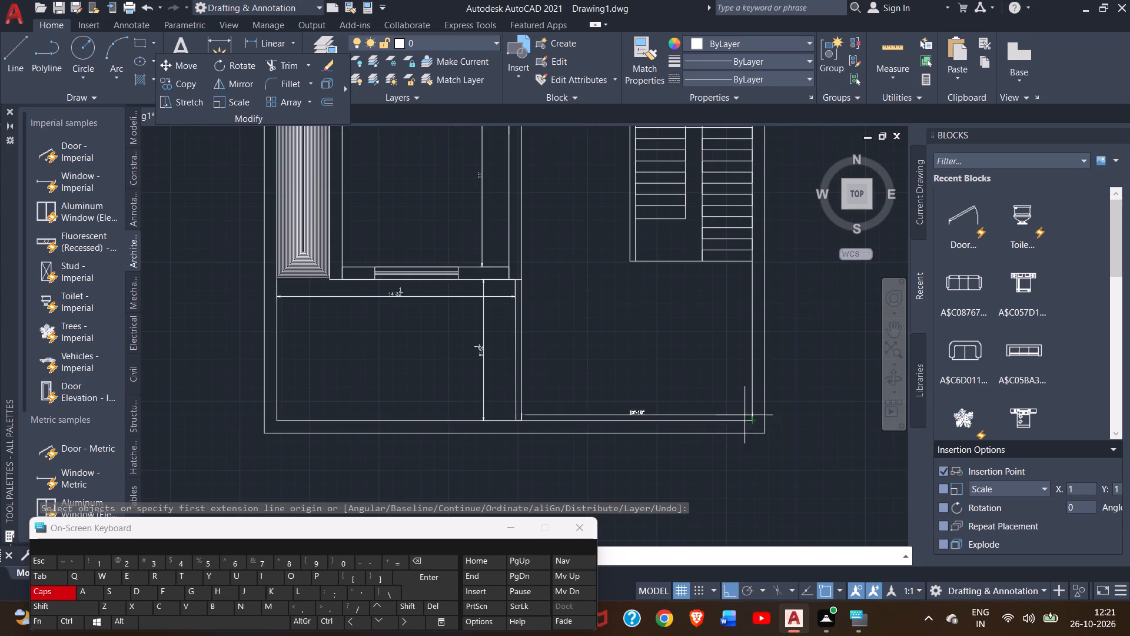
{"action": "double_click", "coordinate": [742, 397]}
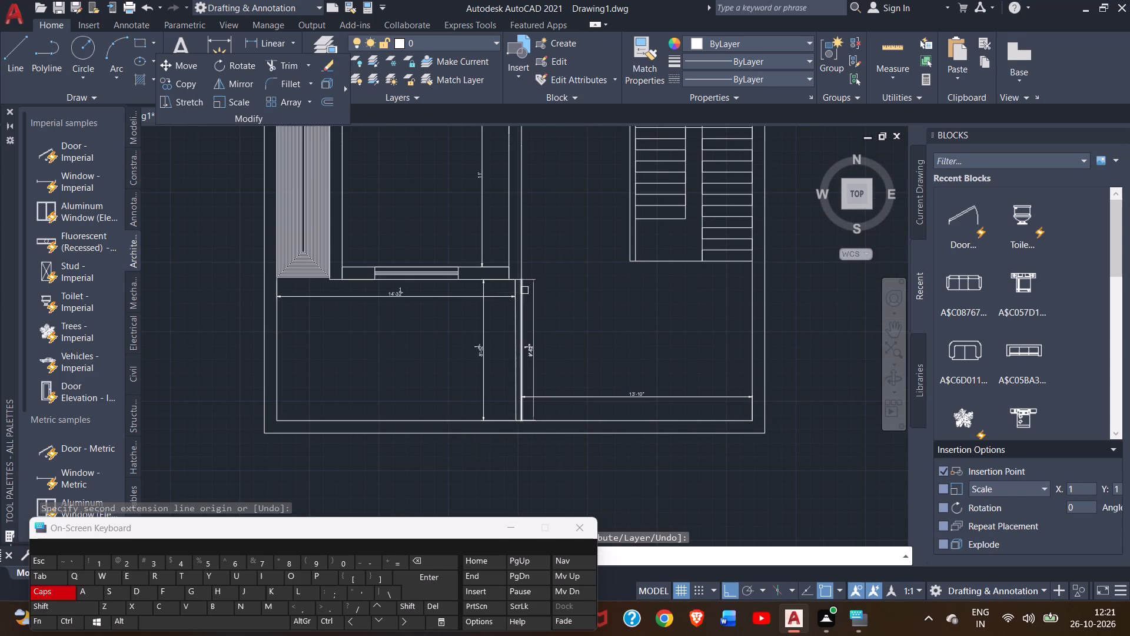
Dimension the depth along the partition's east face down to the south wall, placing the line east of the partition, and finish dimensioning.
{"action": "left_click", "coordinate": [523, 281]}
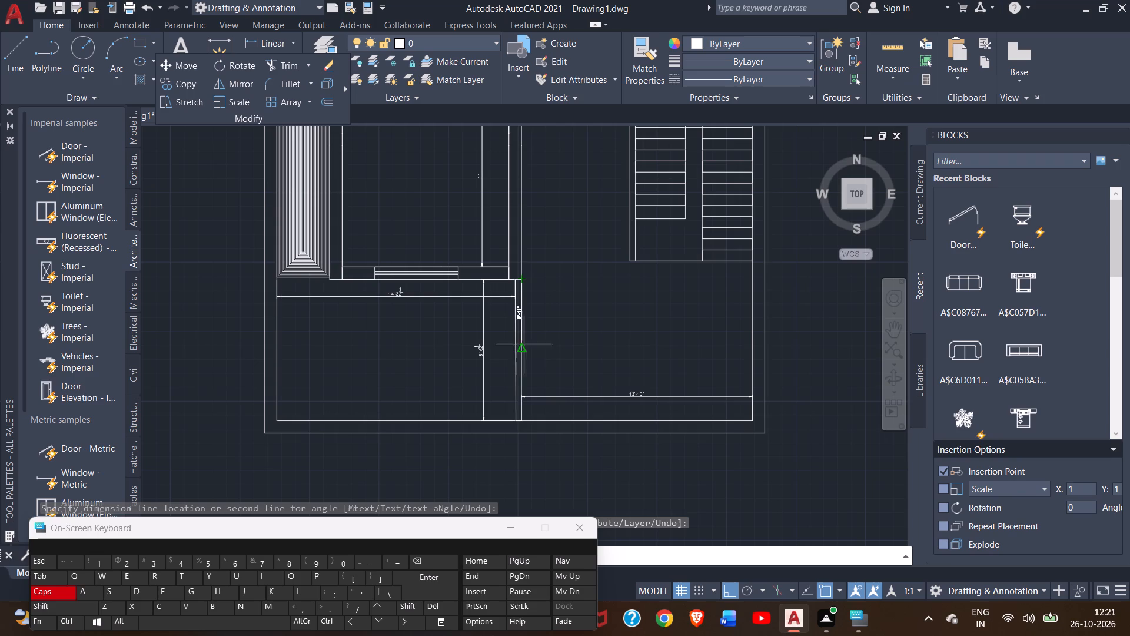
{"action": "left_click", "coordinate": [523, 419]}
{"action": "left_click", "coordinate": [566, 407]}
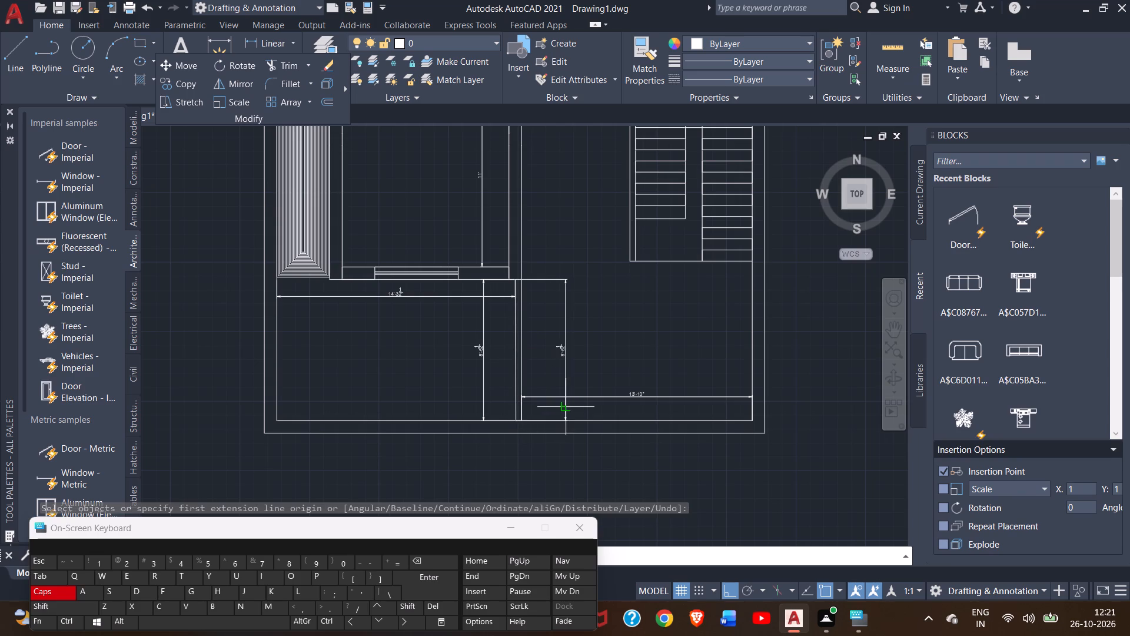
{"action": "scroll", "coordinate": [563, 349], "scroll_direction": "up", "scroll_amount": 2}
{"action": "scroll", "coordinate": [690, 347], "scroll_direction": "down", "scroll_amount": 2}
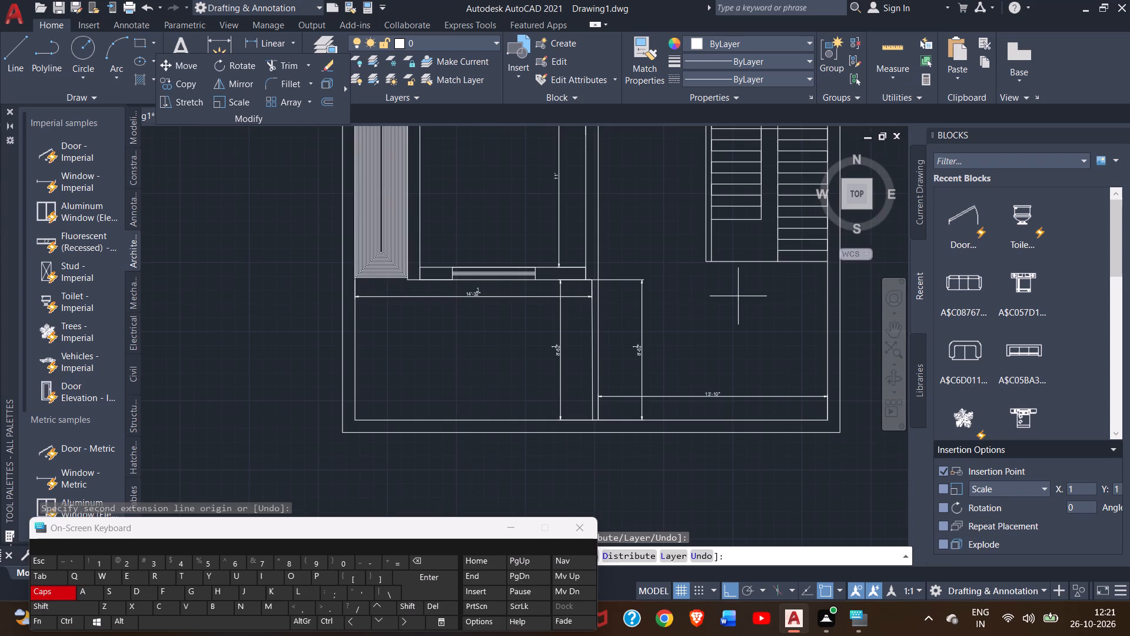
{"action": "right_click", "coordinate": [736, 296]}
{"action": "left_click", "coordinate": [747, 307]}
{"action": "scroll", "coordinate": [707, 342], "scroll_direction": "down", "scroll_amount": 1}
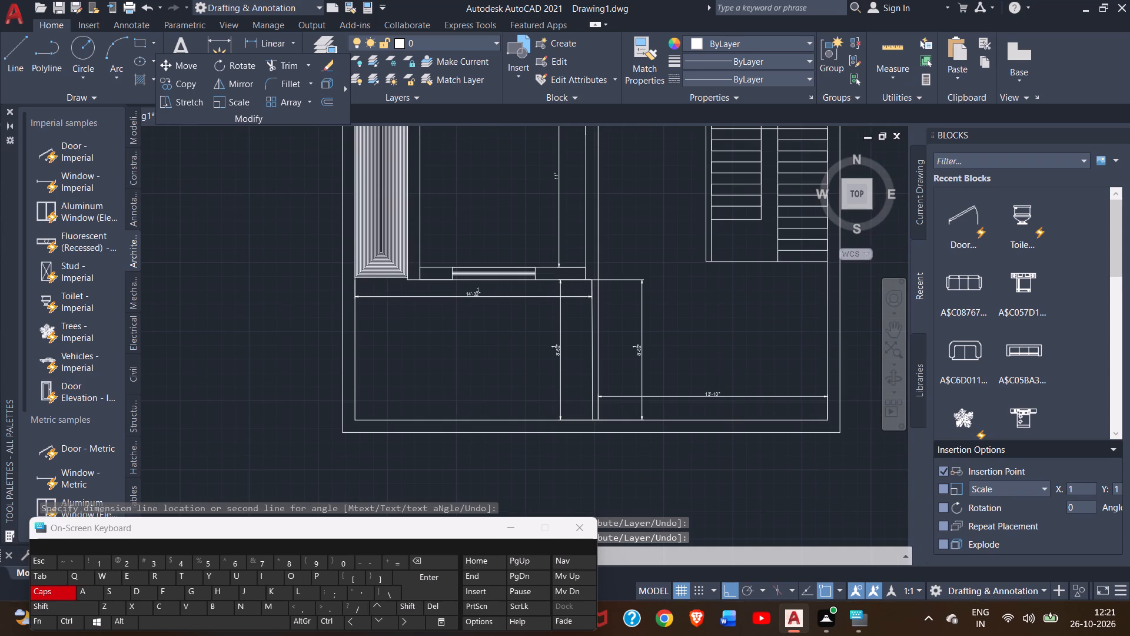
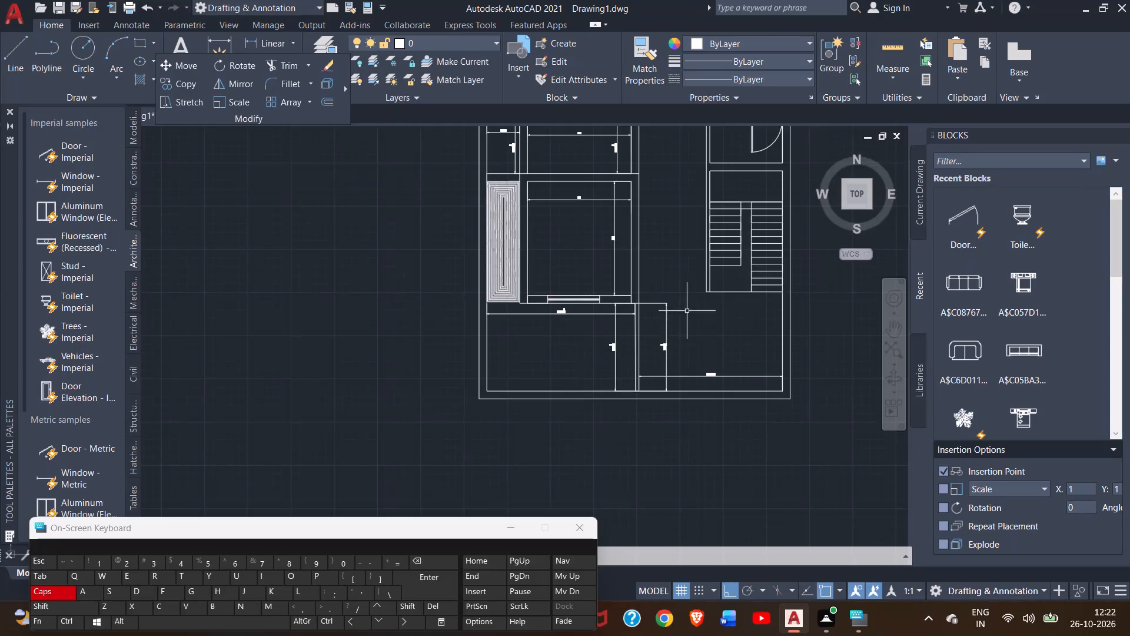
Dimension the passage width from the southern room's east wall to the staircase's west wall, placing the line just north of the staircase's south edge.
{"action": "middle_click_drag", "start_coordinate": [687, 309], "coordinate": [711, 471]}
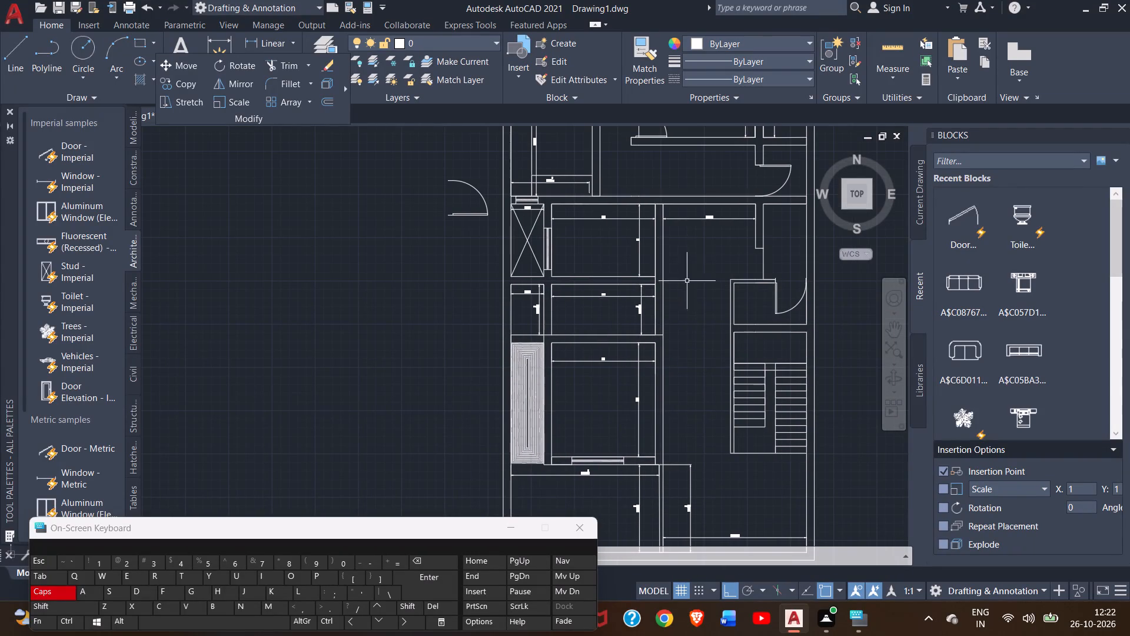
{"action": "double_click", "coordinate": [214, 43]}
{"action": "scroll", "coordinate": [732, 457], "scroll_direction": "up", "scroll_amount": 2}
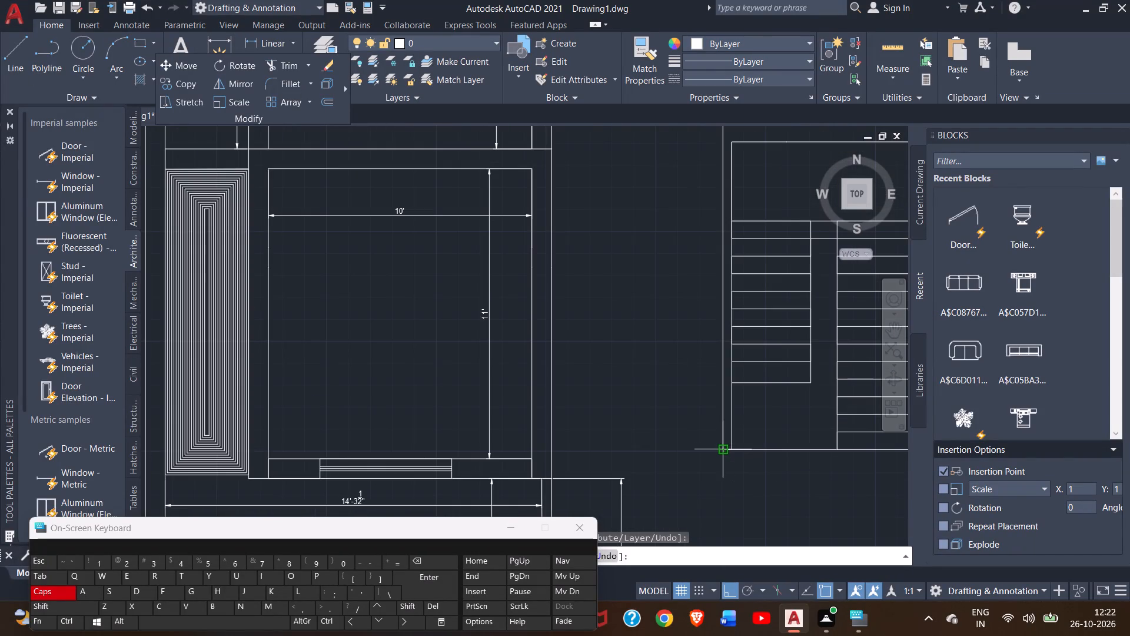
{"action": "left_click", "coordinate": [723, 445]}
{"action": "left_click", "coordinate": [552, 443]}
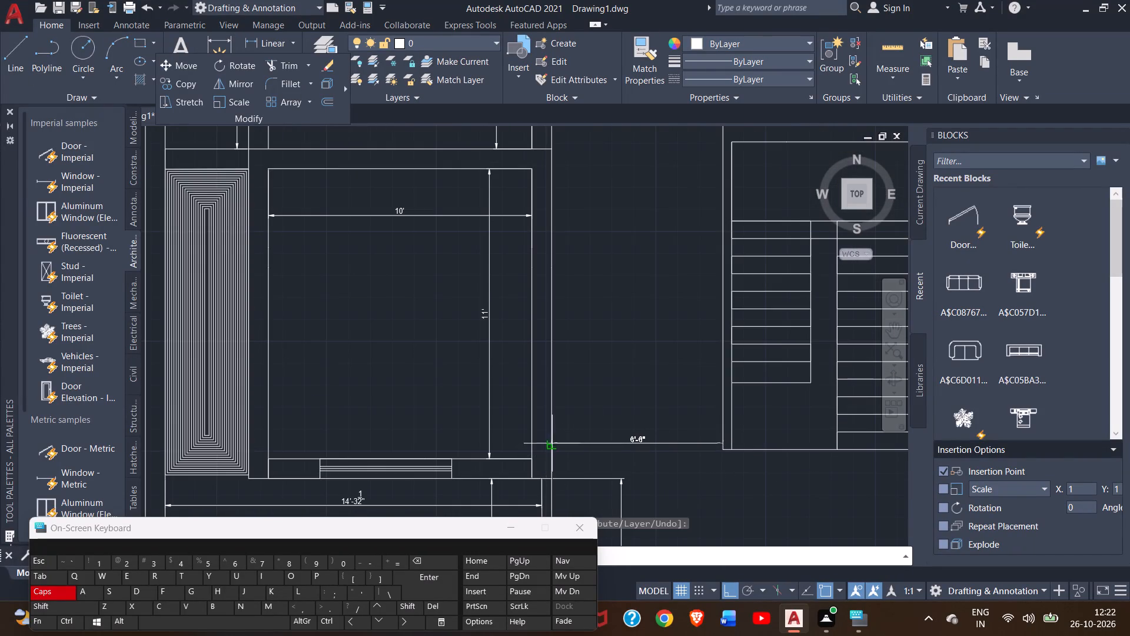
{"action": "double_click", "coordinate": [573, 397]}
Dimension the north-south length of the staircase and small-room block along its west wall, placing the line in the passage just west of it.
{"action": "scroll", "coordinate": [664, 368], "scroll_direction": "down", "scroll_amount": 2}
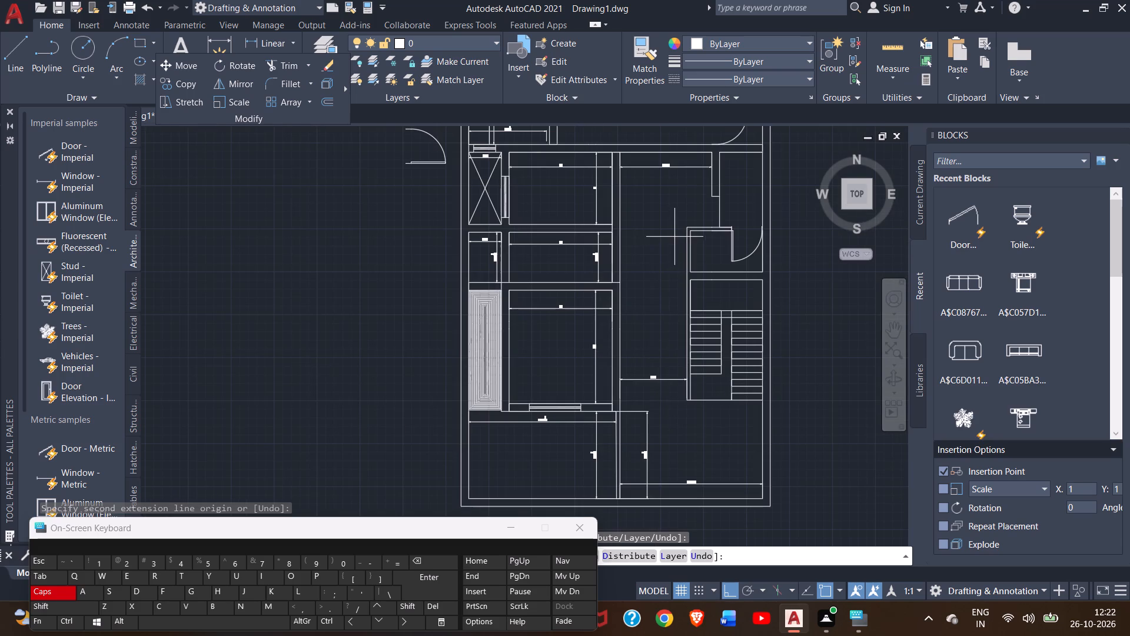
{"action": "scroll", "coordinate": [675, 236], "scroll_direction": "up", "scroll_amount": 2}
{"action": "left_click", "coordinate": [699, 216]}
{"action": "scroll", "coordinate": [682, 346], "scroll_direction": "down", "scroll_amount": 1}
{"action": "middle_click_drag", "start_coordinate": [682, 347], "coordinate": [678, 216]}
{"action": "left_click", "coordinate": [688, 403]}
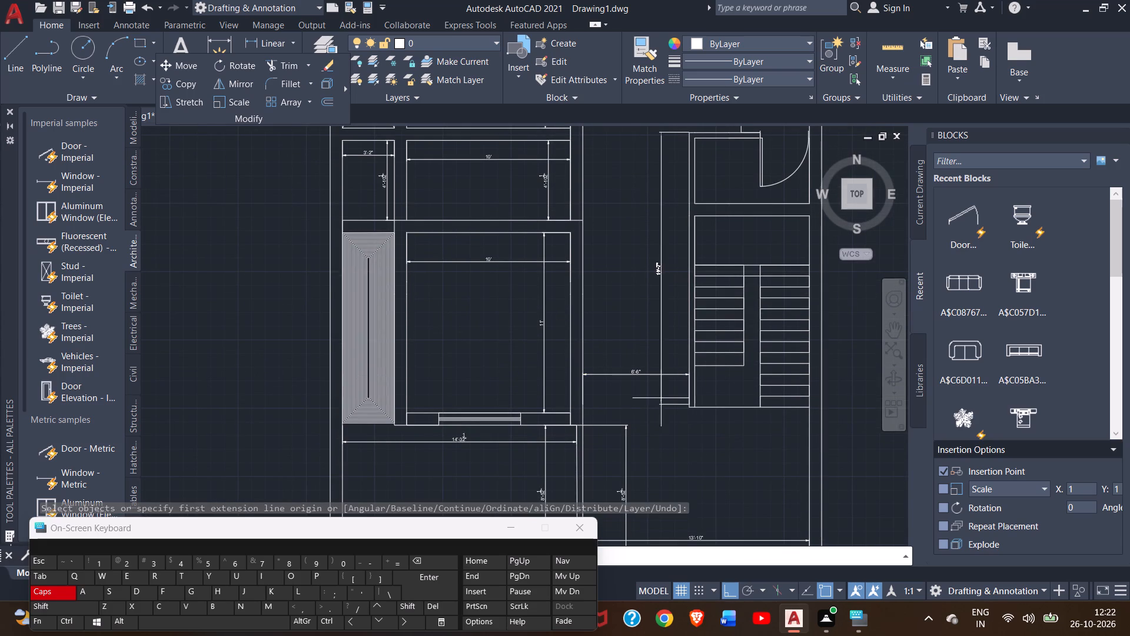
{"action": "left_click", "coordinate": [660, 397]}
Dimension the staircase's clear east-west width along its south edge, placing the line just south of the stairs.
{"action": "scroll", "coordinate": [690, 413], "scroll_direction": "up", "scroll_amount": 2}
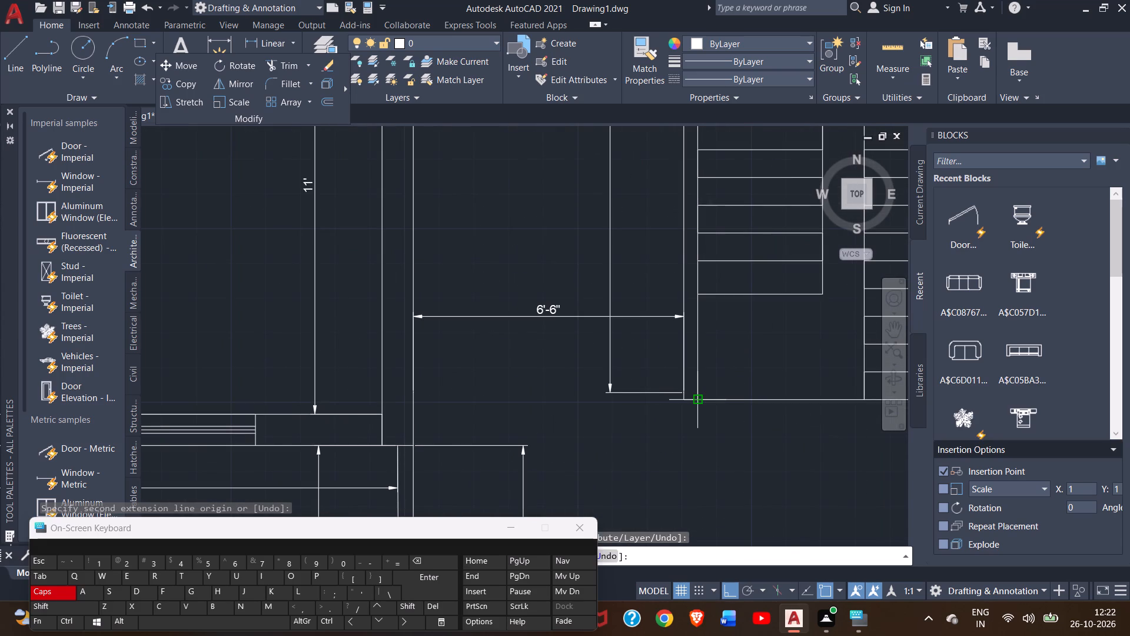
{"action": "left_click", "coordinate": [700, 397]}
{"action": "scroll", "coordinate": [749, 406], "scroll_direction": "down", "scroll_amount": 1}
{"action": "middle_click_drag", "start_coordinate": [749, 406], "coordinate": [599, 342]}
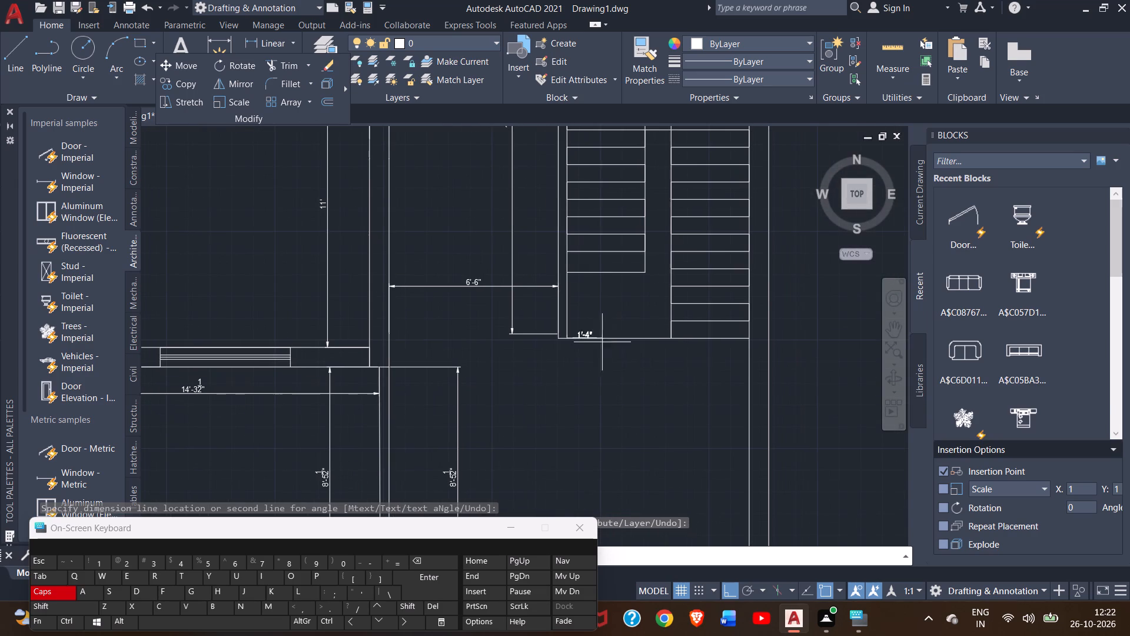
{"action": "left_click", "coordinate": [749, 337]}
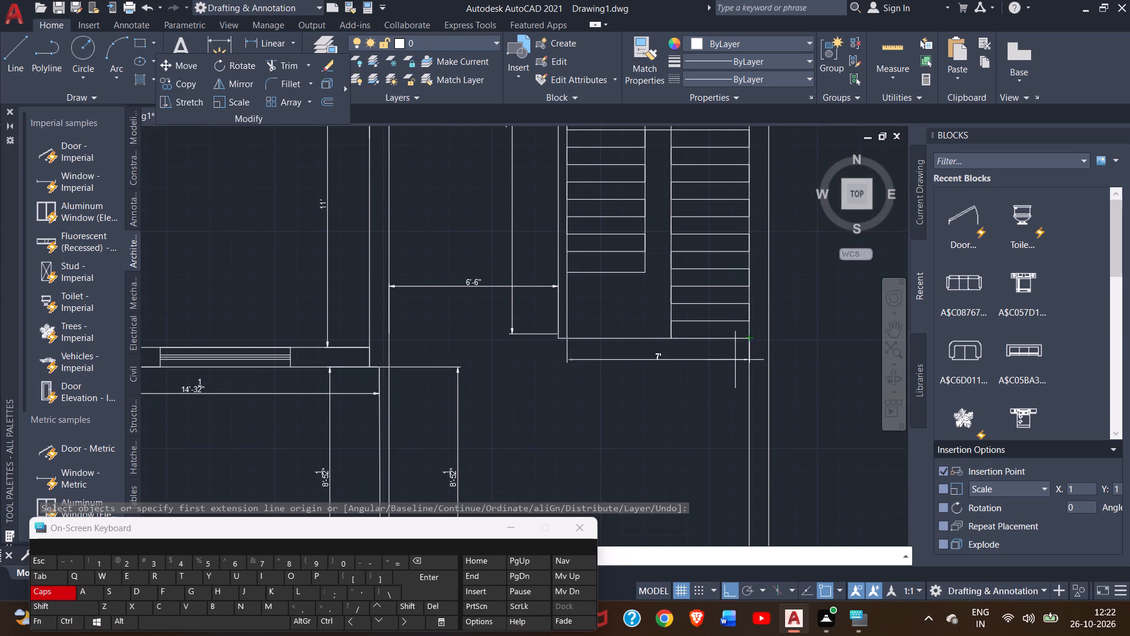
{"action": "left_click", "coordinate": [735, 362]}
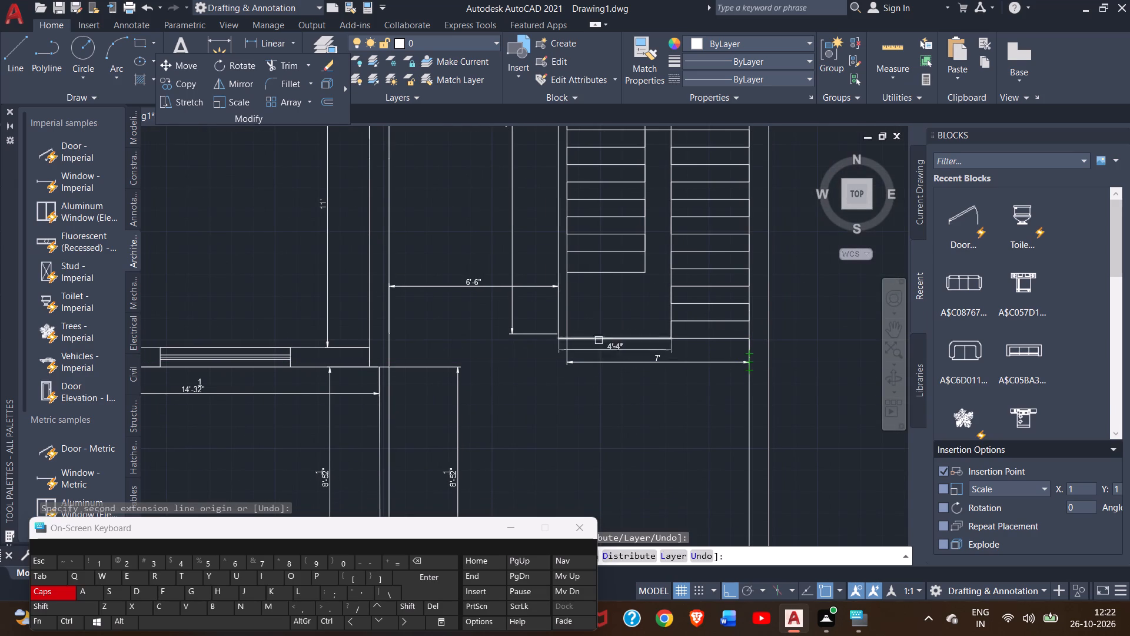
Dimension the depth of the landing north of the stair treads, placing the line inside the landing near its west wall.
{"action": "middle_click_drag", "start_coordinate": [614, 312], "coordinate": [633, 433]}
{"action": "middle_click_drag", "start_coordinate": [596, 190], "coordinate": [624, 256]}
{"action": "scroll", "coordinate": [610, 228], "scroll_direction": "up", "scroll_amount": 2}
{"action": "double_click", "coordinate": [610, 211]}
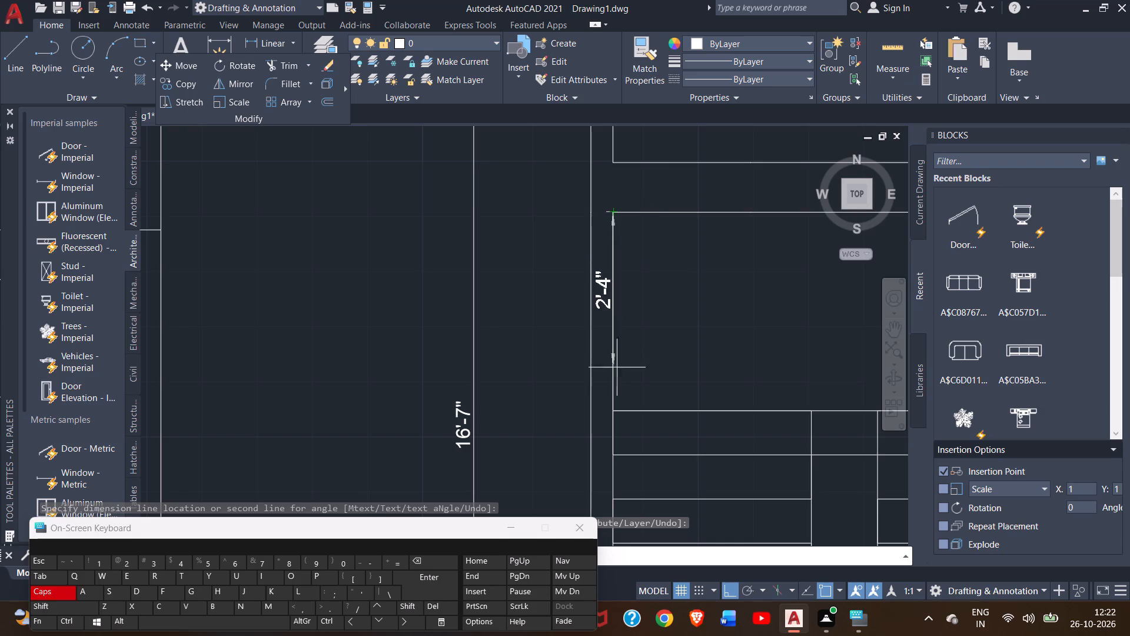
{"action": "left_click", "coordinate": [614, 412]}
{"action": "left_click", "coordinate": [657, 396]}
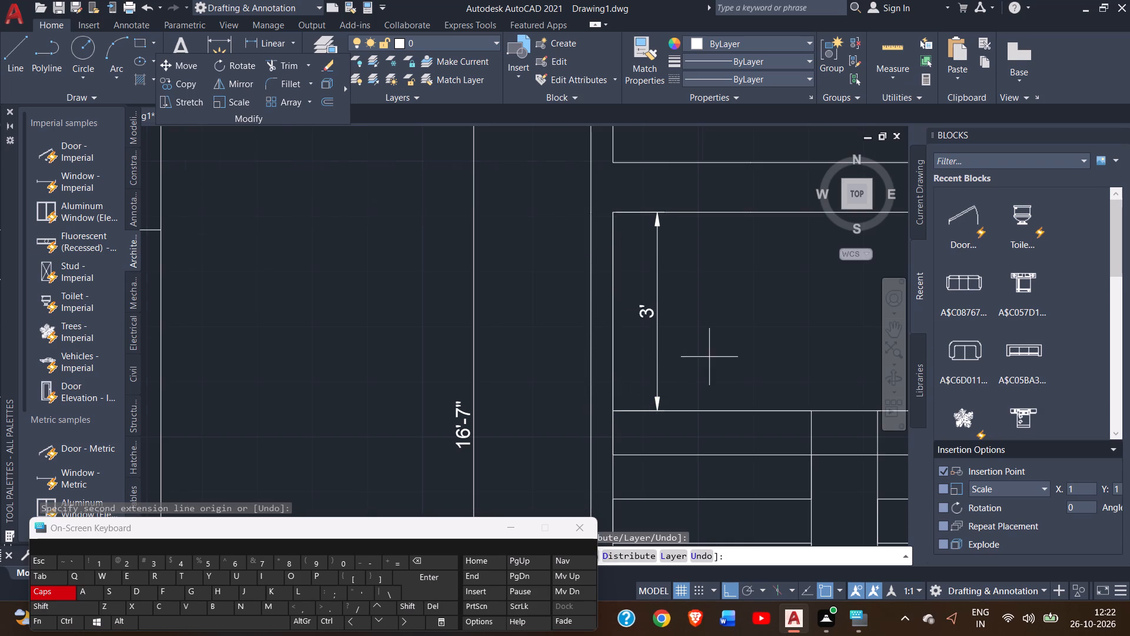
Dimension the north-south depth of the small room north of the staircase, placing the line inside near its west wall.
{"action": "scroll", "coordinate": [709, 356], "scroll_direction": "down", "scroll_amount": 2}
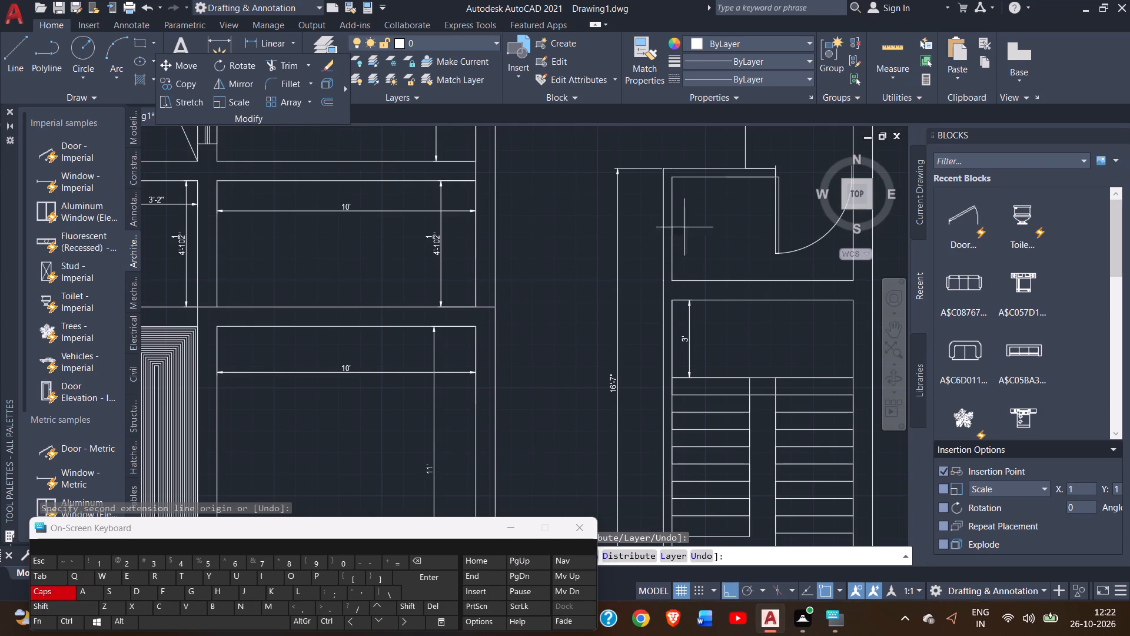
{"action": "double_click", "coordinate": [674, 175]}
{"action": "left_click", "coordinate": [674, 283]}
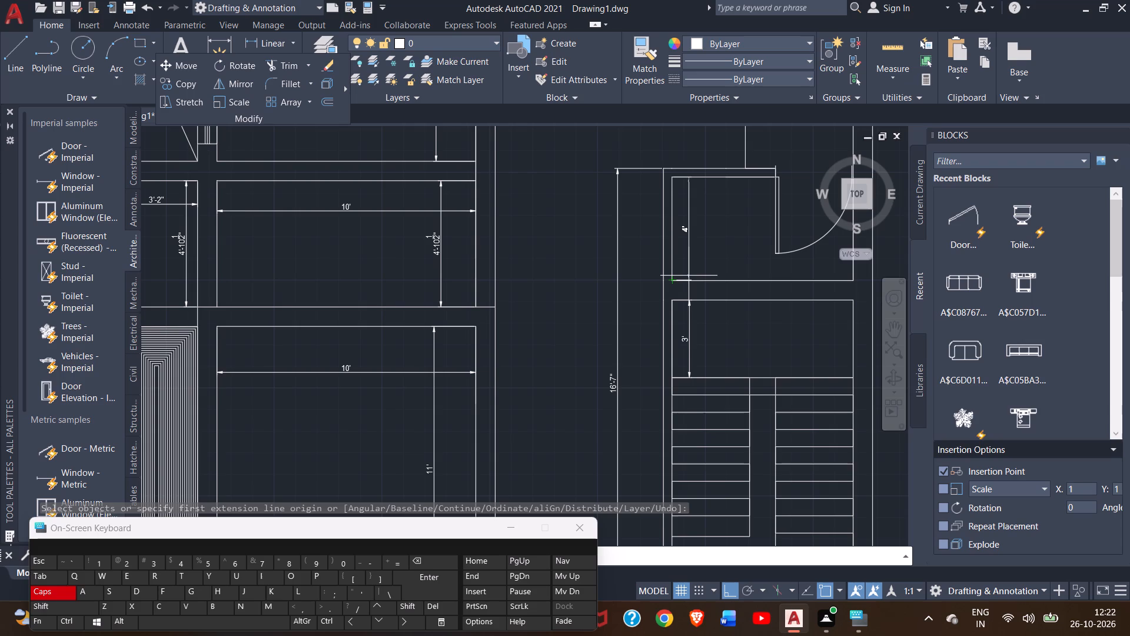
{"action": "left_click", "coordinate": [689, 276]}
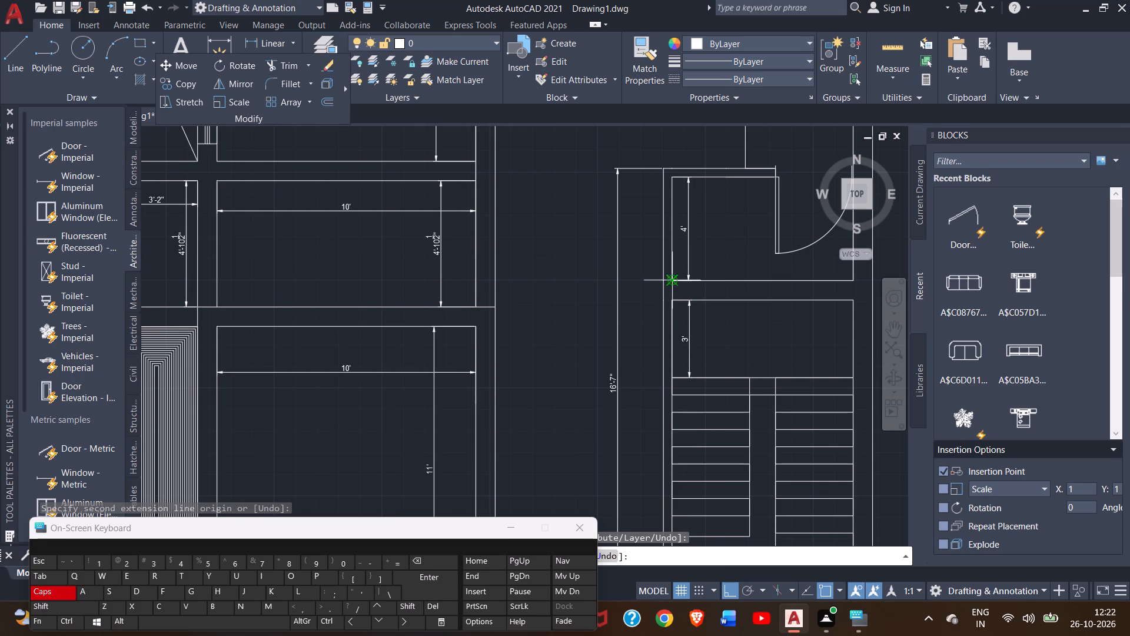
Dimension the east-west width of the small room north of the staircase, placing the line just above its south wall.
{"action": "left_click", "coordinate": [673, 280]}
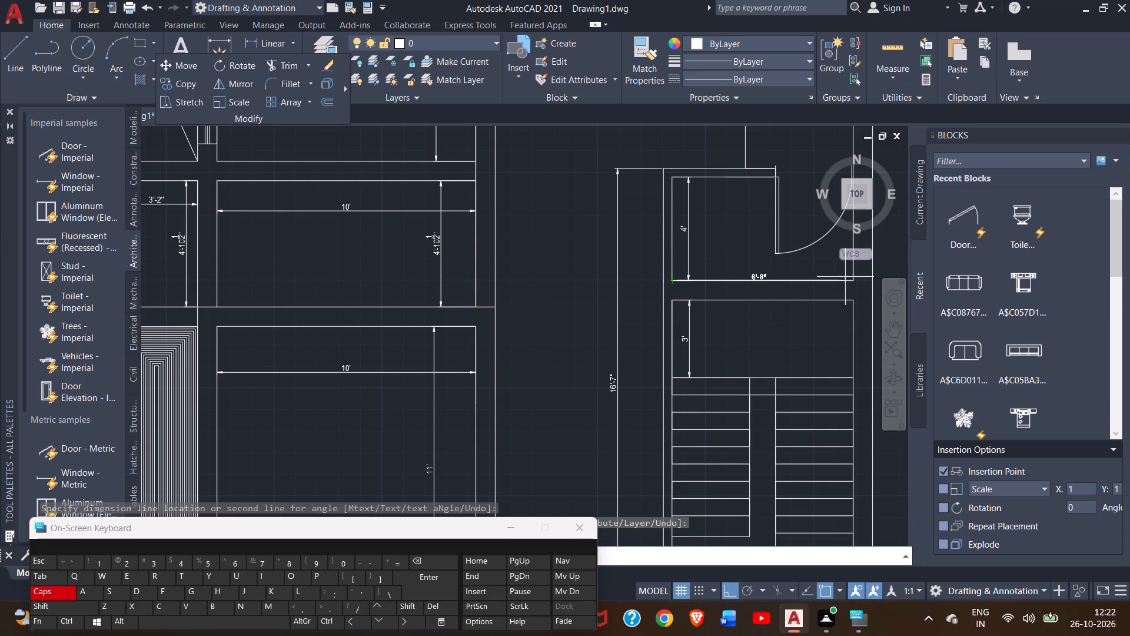
{"action": "left_click", "coordinate": [852, 280]}
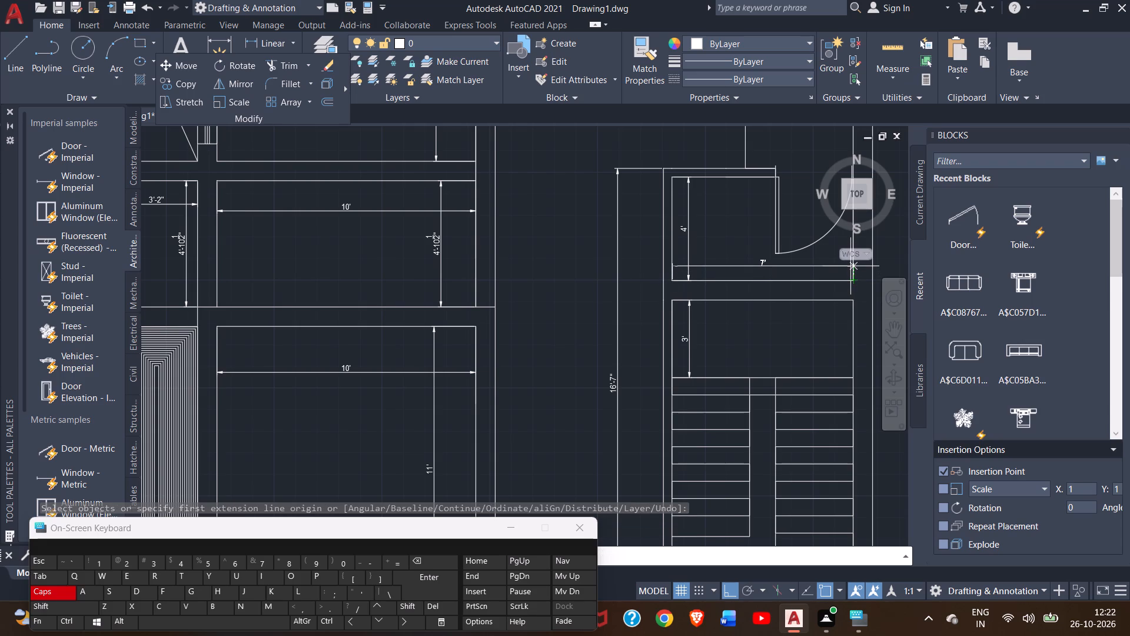
{"action": "double_click", "coordinate": [850, 259]}
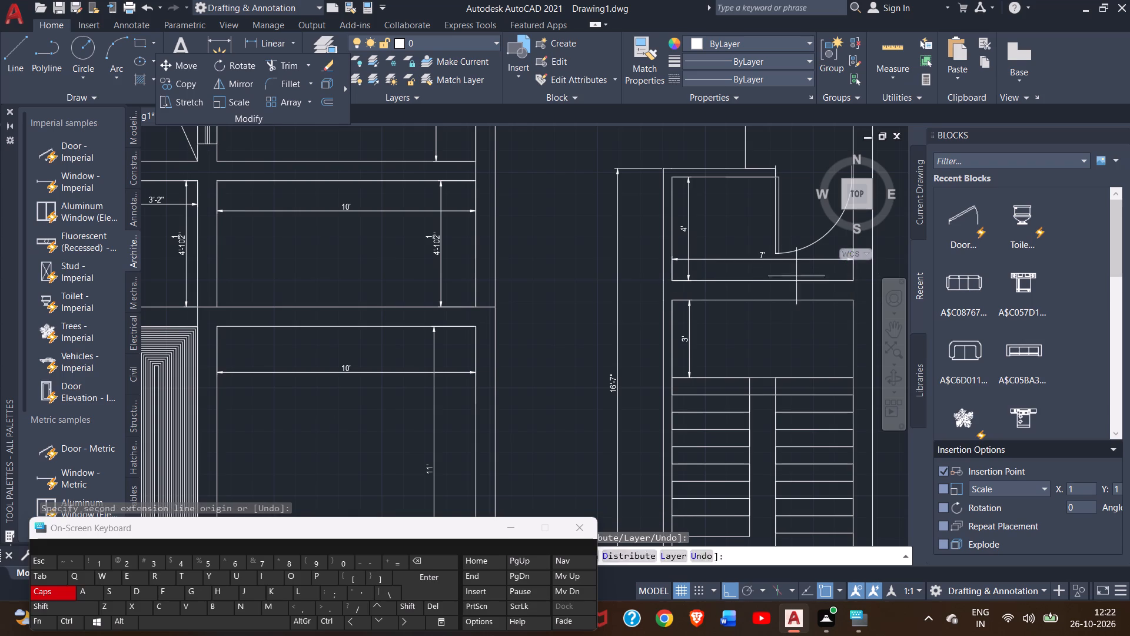
Dimension the width from the short partition's east face to the outer east wall, placing the line just south of the cross wall.
{"action": "scroll", "coordinate": [767, 286], "scroll_direction": "down", "scroll_amount": 2}
{"action": "middle_click_drag", "start_coordinate": [764, 226], "coordinate": [728, 292]}
{"action": "scroll", "coordinate": [726, 239], "scroll_direction": "up", "scroll_amount": 2}
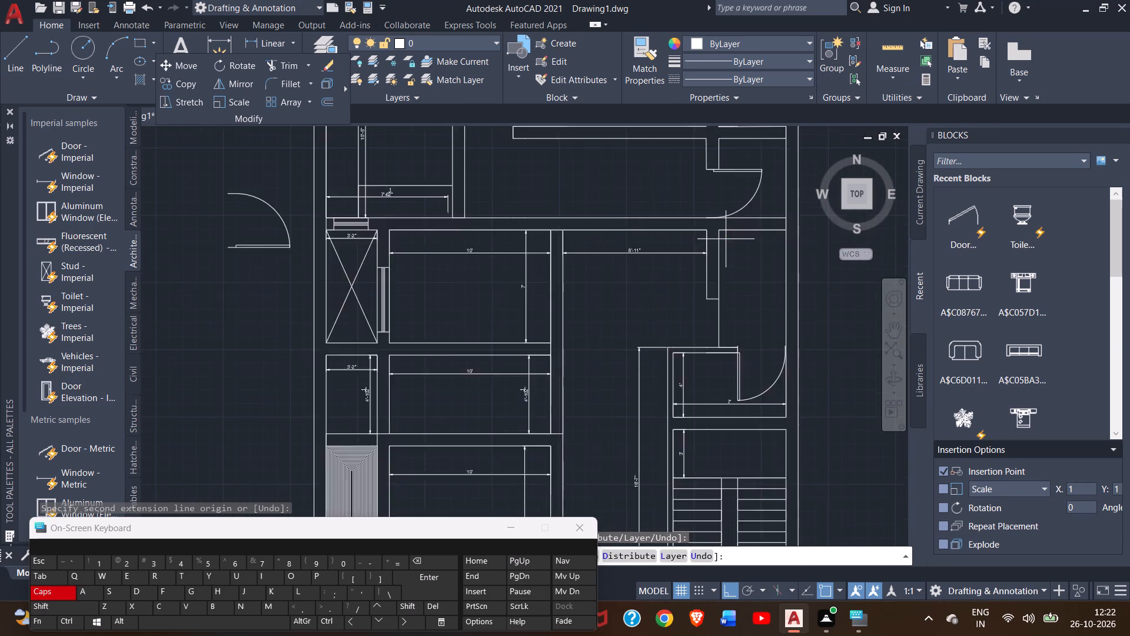
{"action": "double_click", "coordinate": [713, 224]}
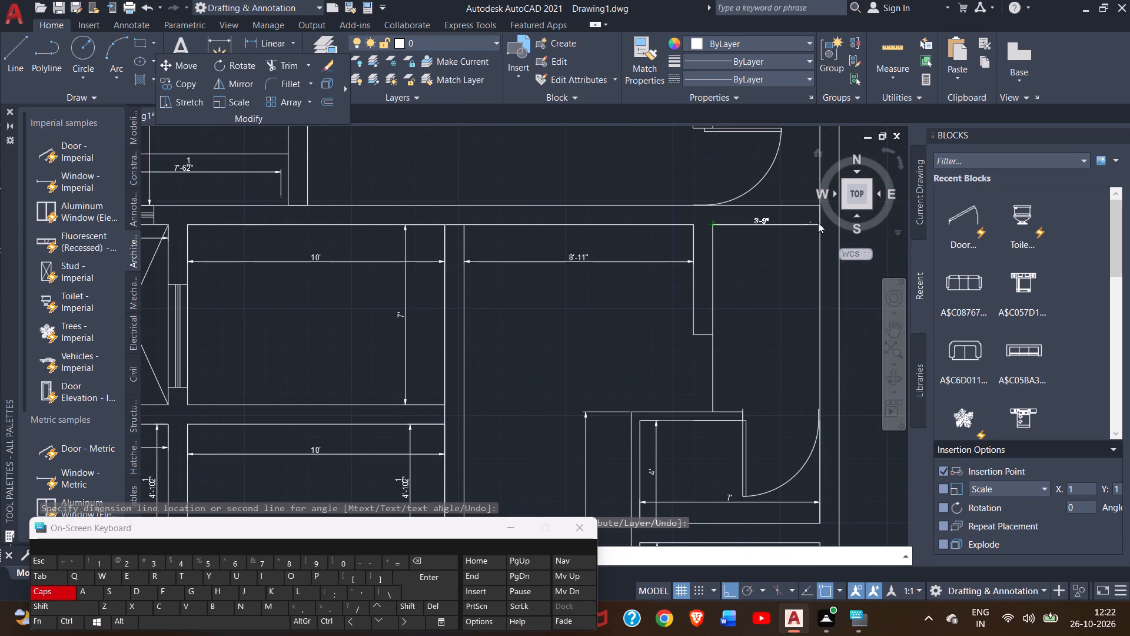
{"action": "middle_click_drag", "start_coordinate": [806, 230], "coordinate": [717, 245]}
{"action": "left_click", "coordinate": [728, 238]}
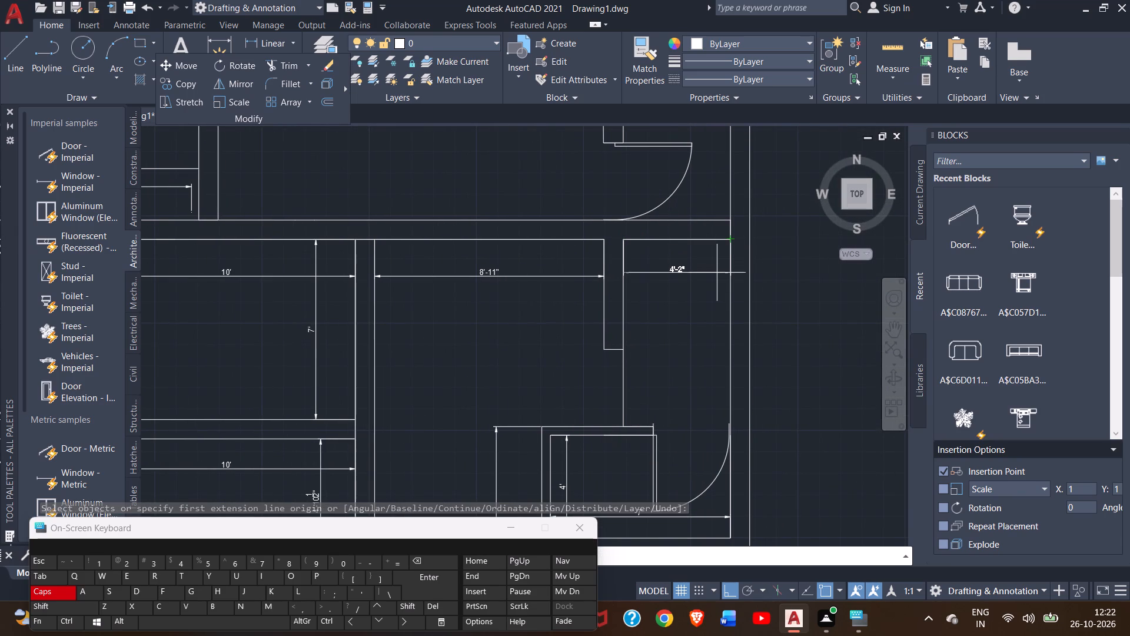
{"action": "double_click", "coordinate": [717, 276]}
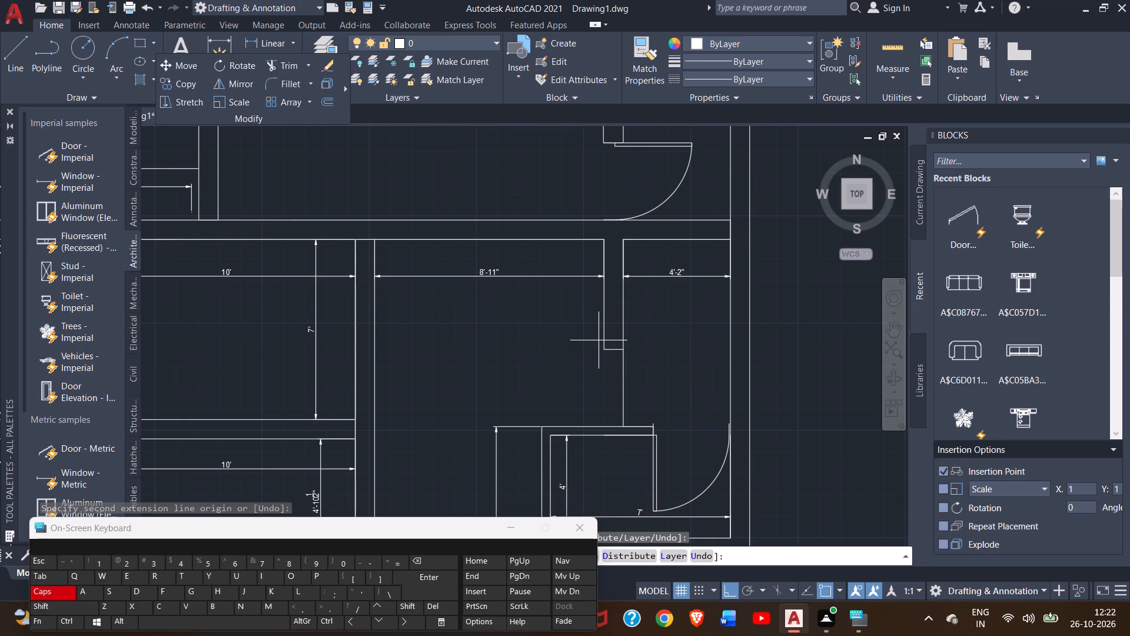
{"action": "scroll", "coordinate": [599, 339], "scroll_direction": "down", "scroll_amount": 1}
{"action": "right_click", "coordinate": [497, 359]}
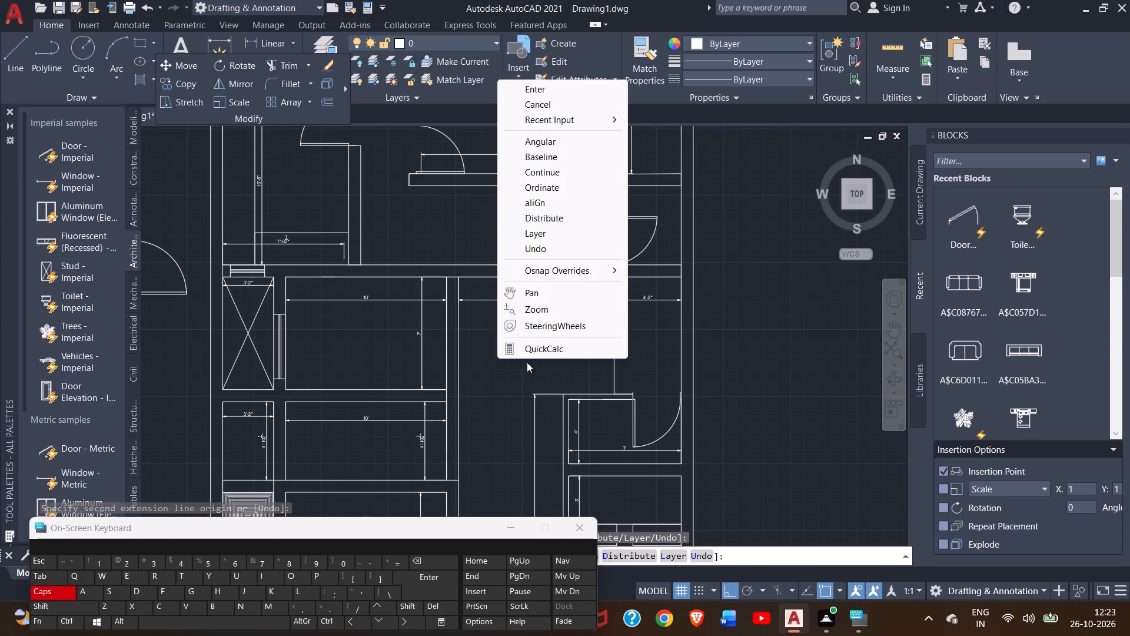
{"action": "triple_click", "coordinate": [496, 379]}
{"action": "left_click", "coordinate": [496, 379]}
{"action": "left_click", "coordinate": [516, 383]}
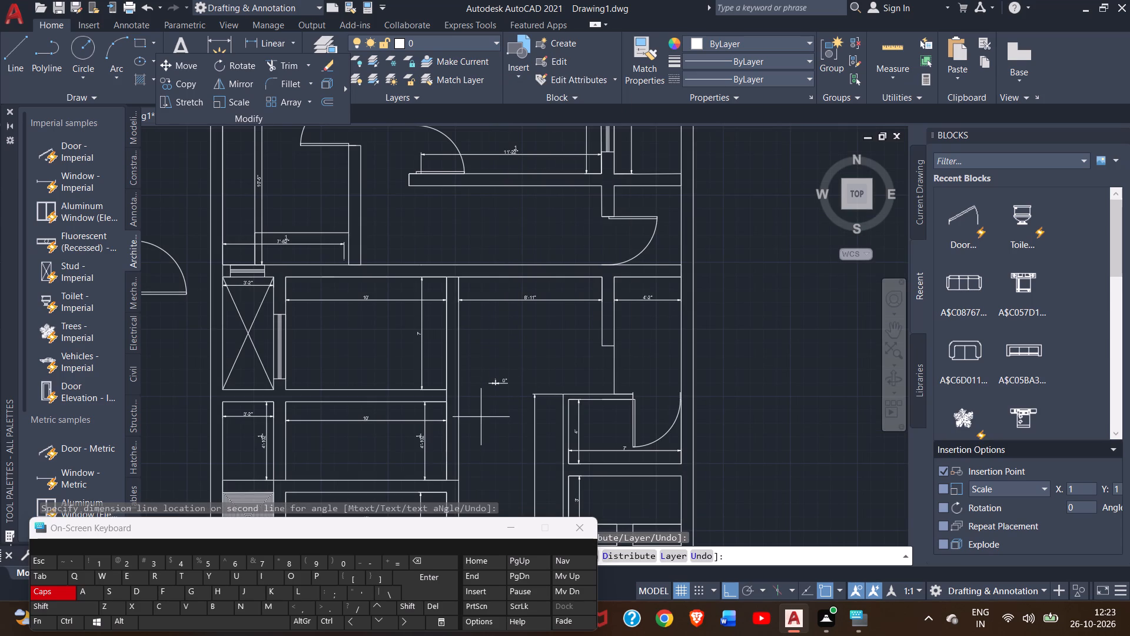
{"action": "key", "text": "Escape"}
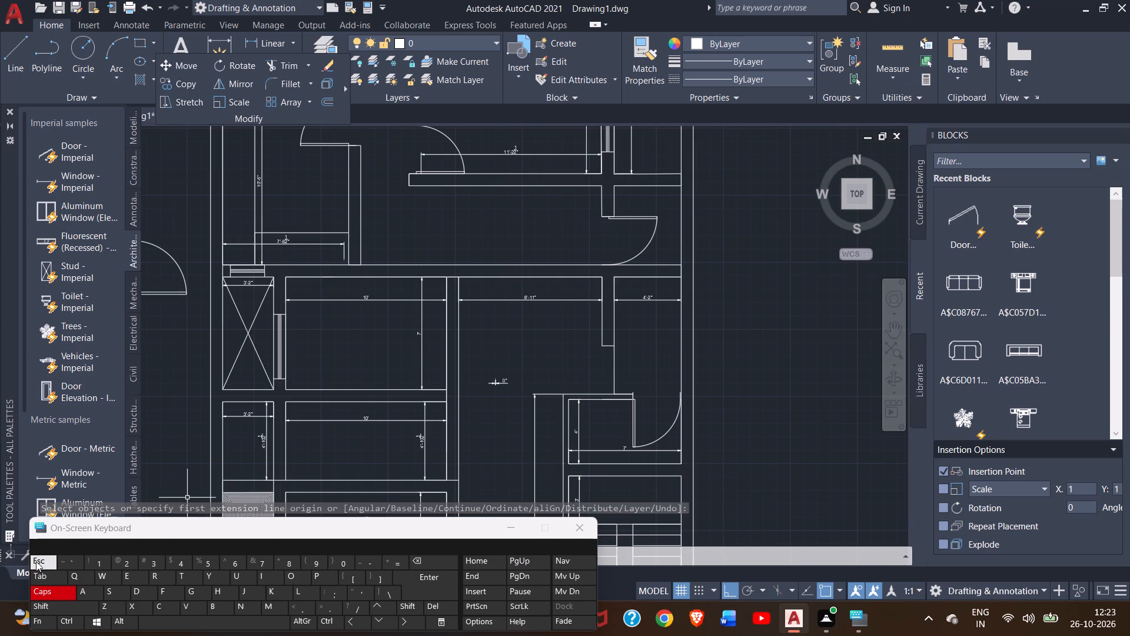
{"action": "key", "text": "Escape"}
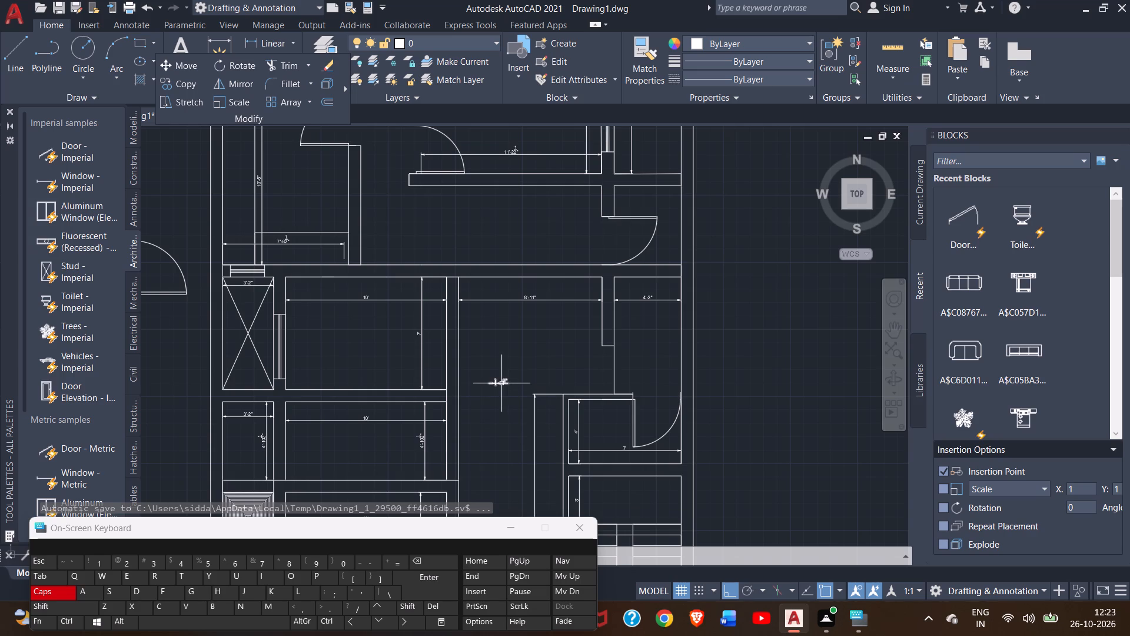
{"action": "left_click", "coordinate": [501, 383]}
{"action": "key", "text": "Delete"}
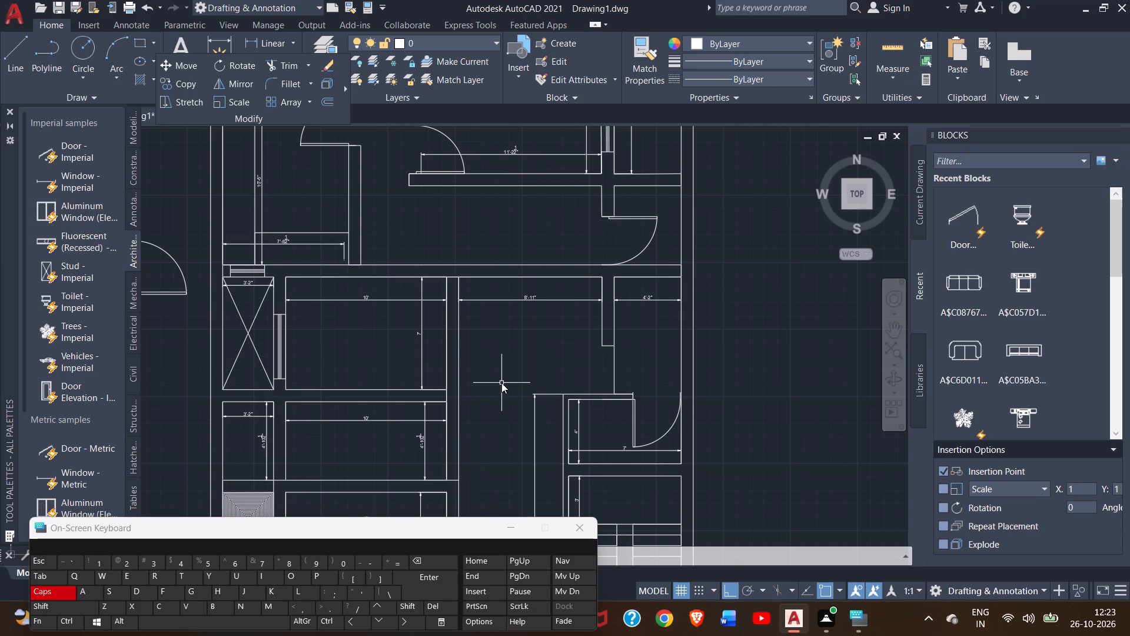
Copy the east-swinging door north of the cross wall to the opening at the south end of the short partition.
{"action": "left_click", "coordinate": [639, 220]}
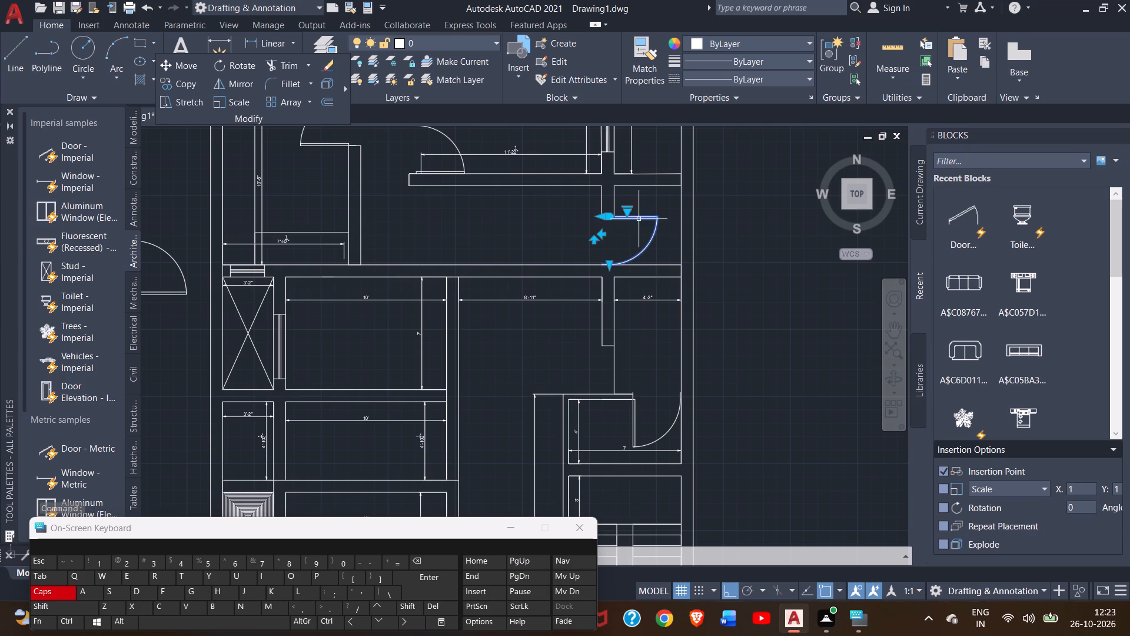
{"action": "left_click", "coordinate": [179, 87]}
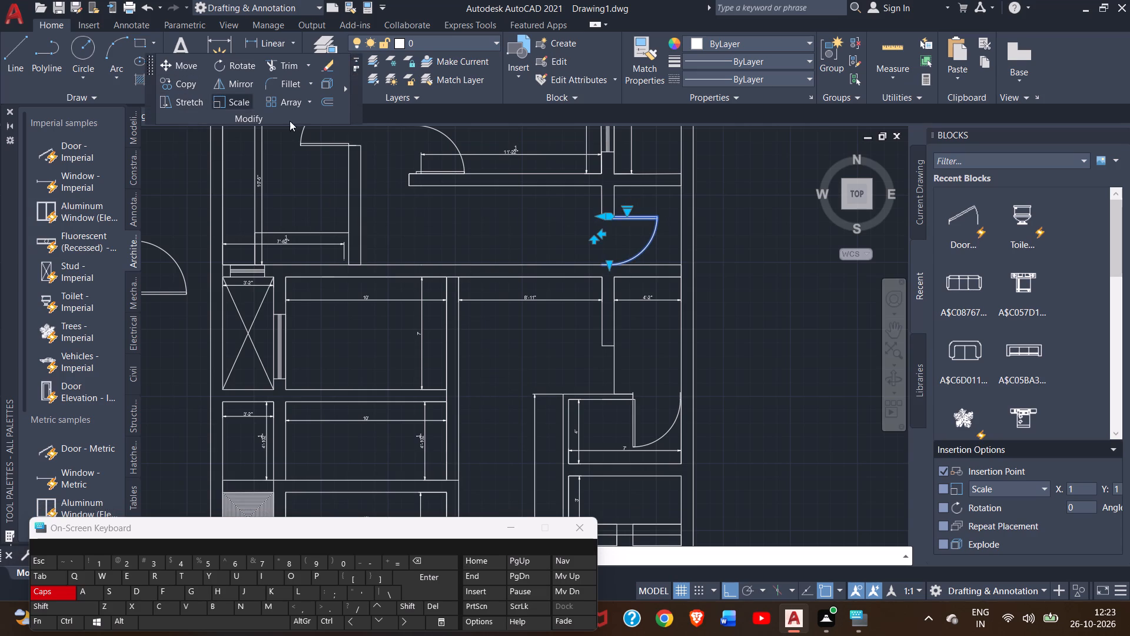
{"action": "left_click", "coordinate": [604, 217]}
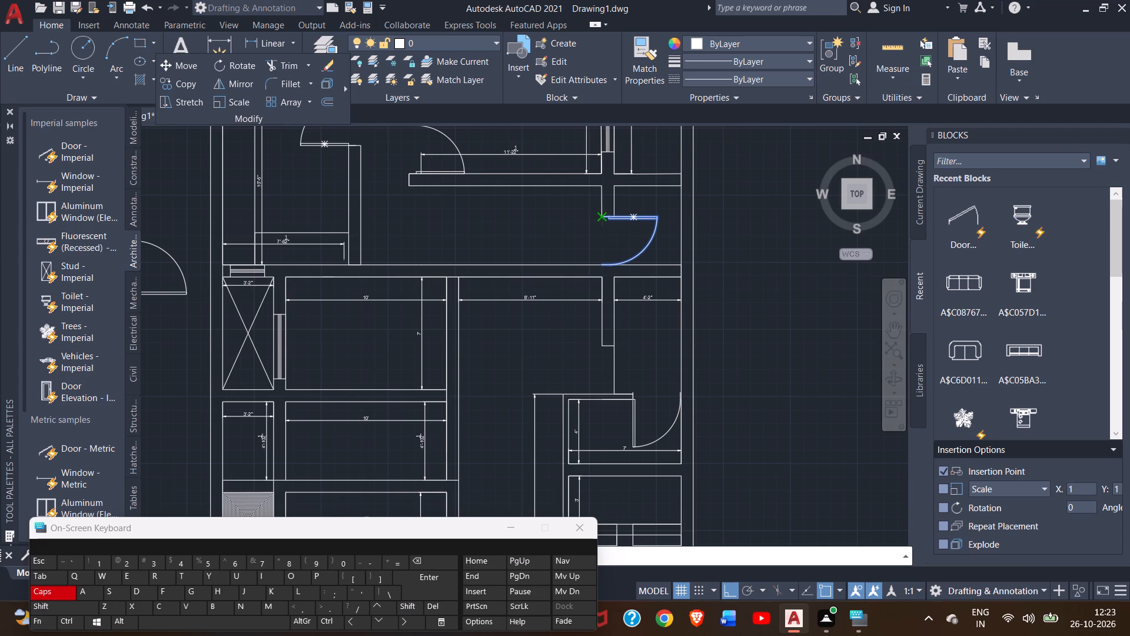
{"action": "double_click", "coordinate": [600, 344]}
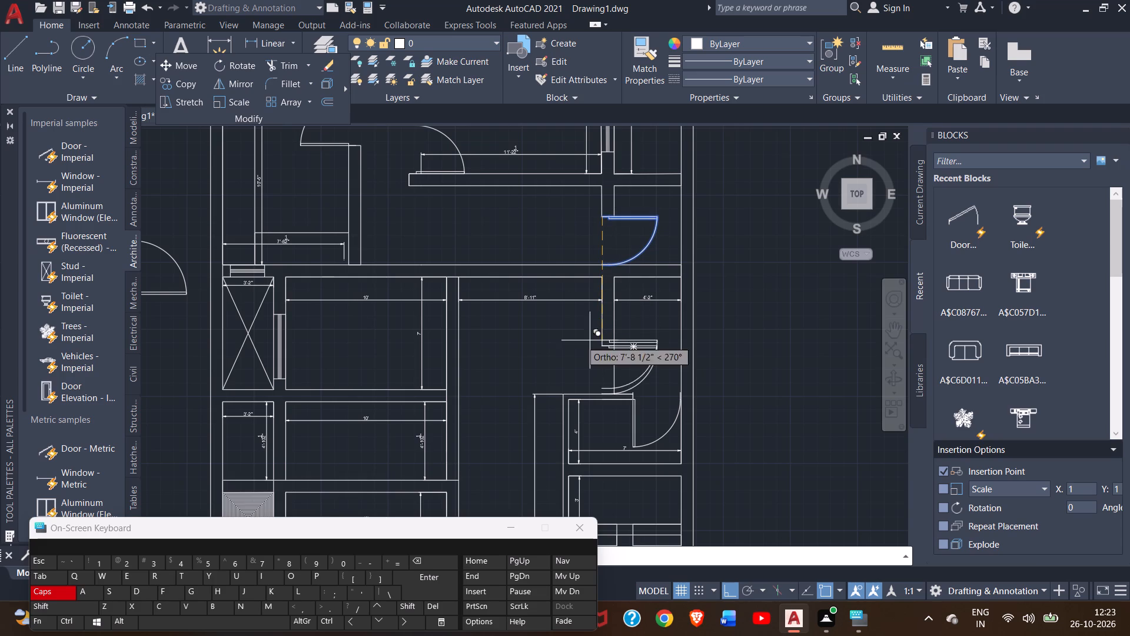
{"action": "right_click", "coordinate": [555, 332]}
{"action": "double_click", "coordinate": [586, 341]}
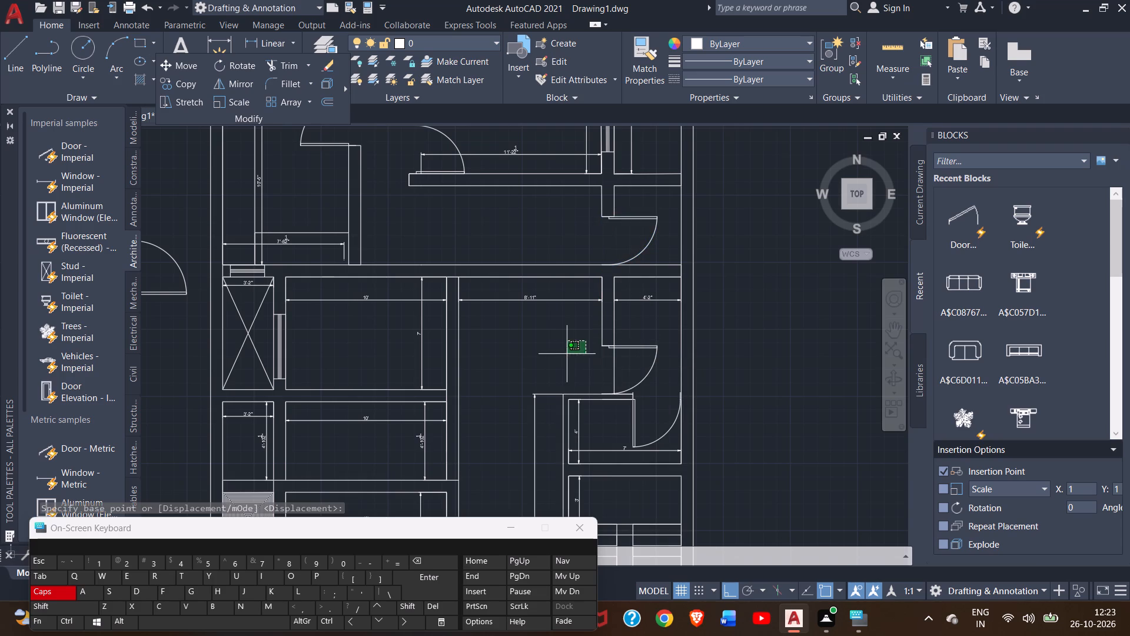
{"action": "double_click", "coordinate": [558, 349]}
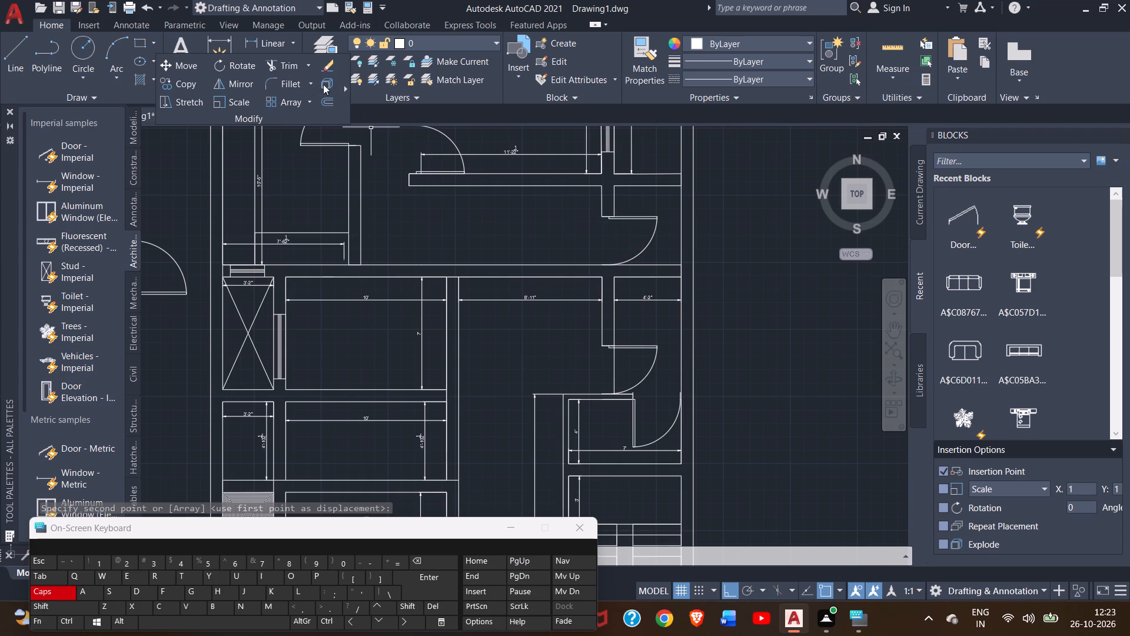
Trim away the line crossing the copied door's opening below the short partition, and finish trimming.
{"action": "left_click", "coordinate": [277, 68]}
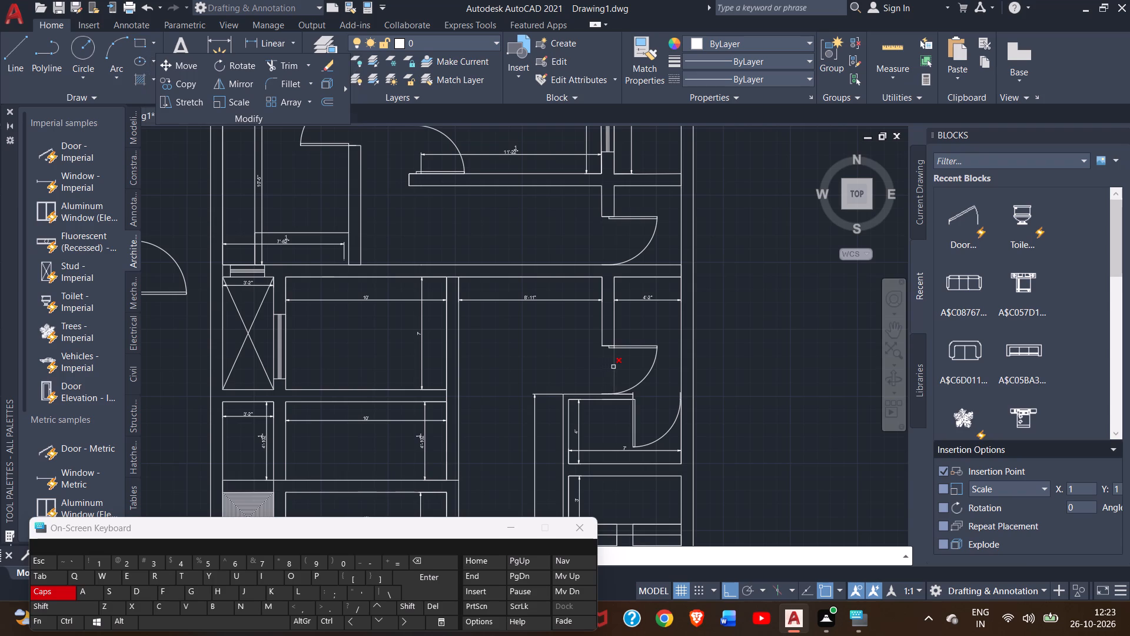
{"action": "double_click", "coordinate": [616, 366]}
{"action": "right_click", "coordinate": [575, 367]}
{"action": "left_click", "coordinate": [594, 374]}
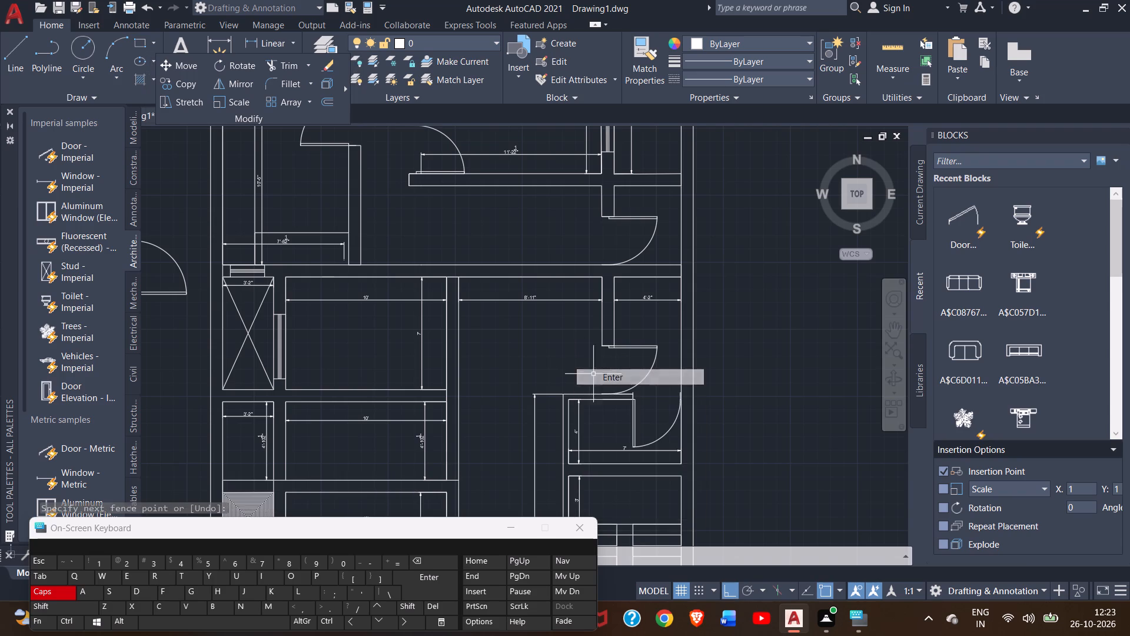
{"action": "scroll", "coordinate": [560, 347], "scroll_direction": "down", "scroll_amount": 3}
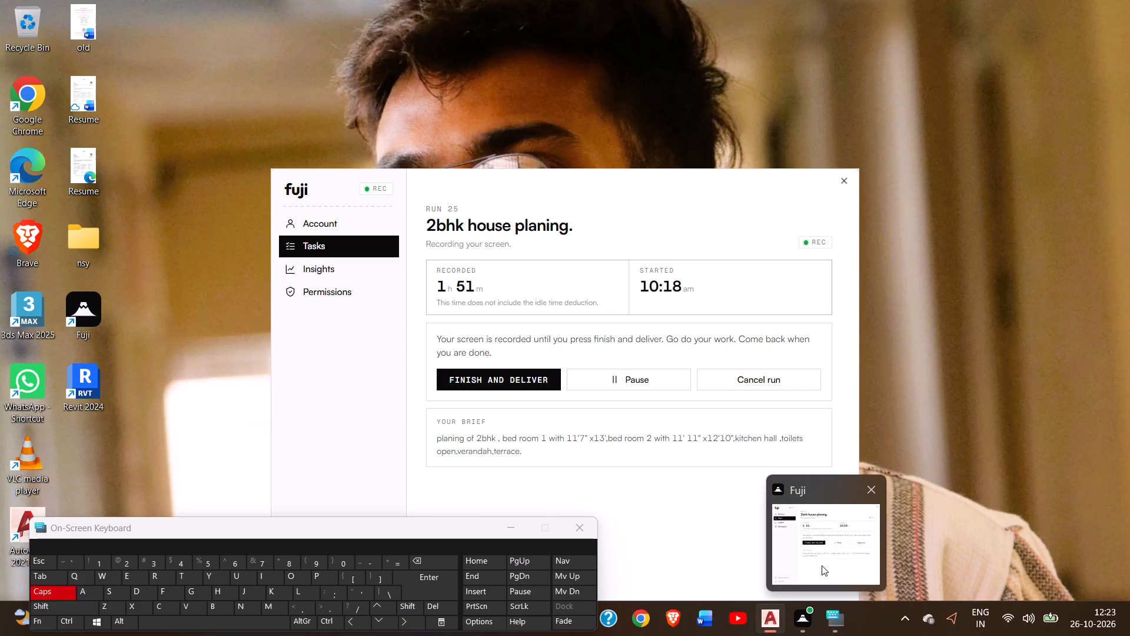
Dimension the north-south width of the opening with the west-swinging door, placing the line in the opening along the partition's east face.
{"action": "scroll", "coordinate": [484, 299], "scroll_direction": "up", "scroll_amount": 2}
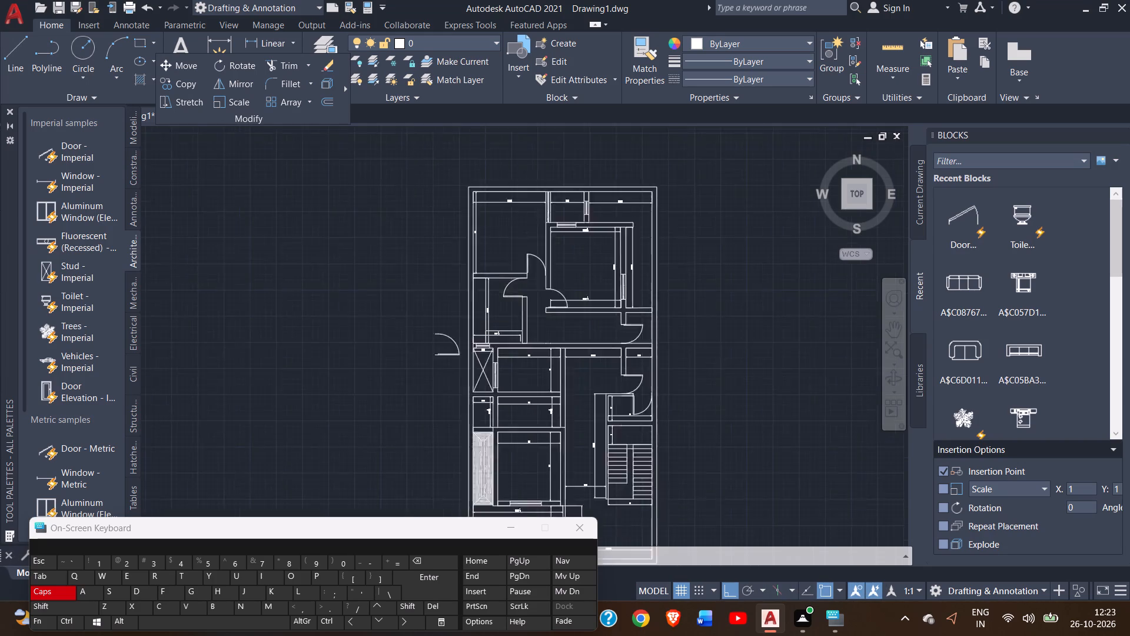
{"action": "scroll", "coordinate": [484, 299], "scroll_direction": "up", "scroll_amount": 1}
{"action": "scroll", "coordinate": [411, 444], "scroll_direction": "down", "scroll_amount": 1}
{"action": "scroll", "coordinate": [446, 410], "scroll_direction": "down", "scroll_amount": 1}
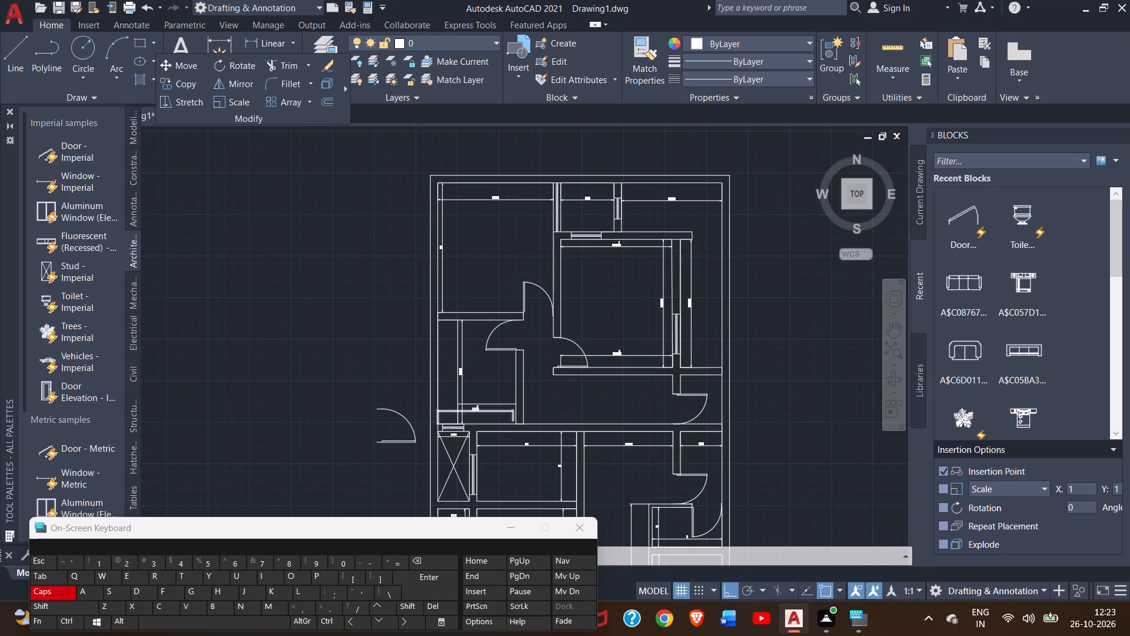
{"action": "middle_click_drag", "start_coordinate": [782, 452], "coordinate": [802, 362]}
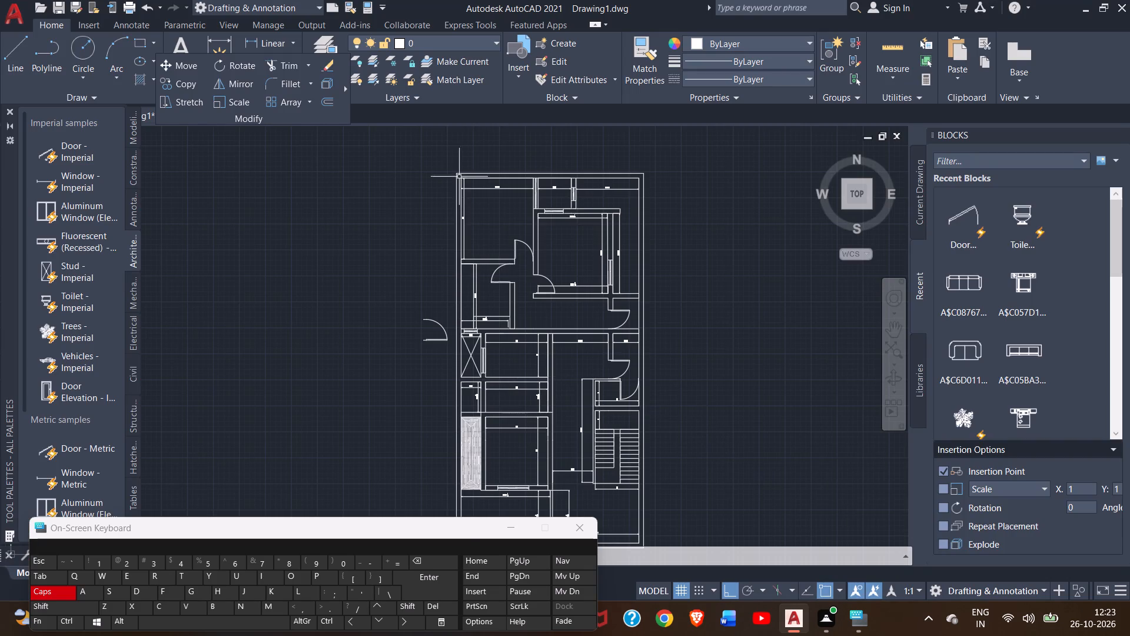
{"action": "scroll", "coordinate": [496, 213], "scroll_direction": "up", "scroll_amount": 2}
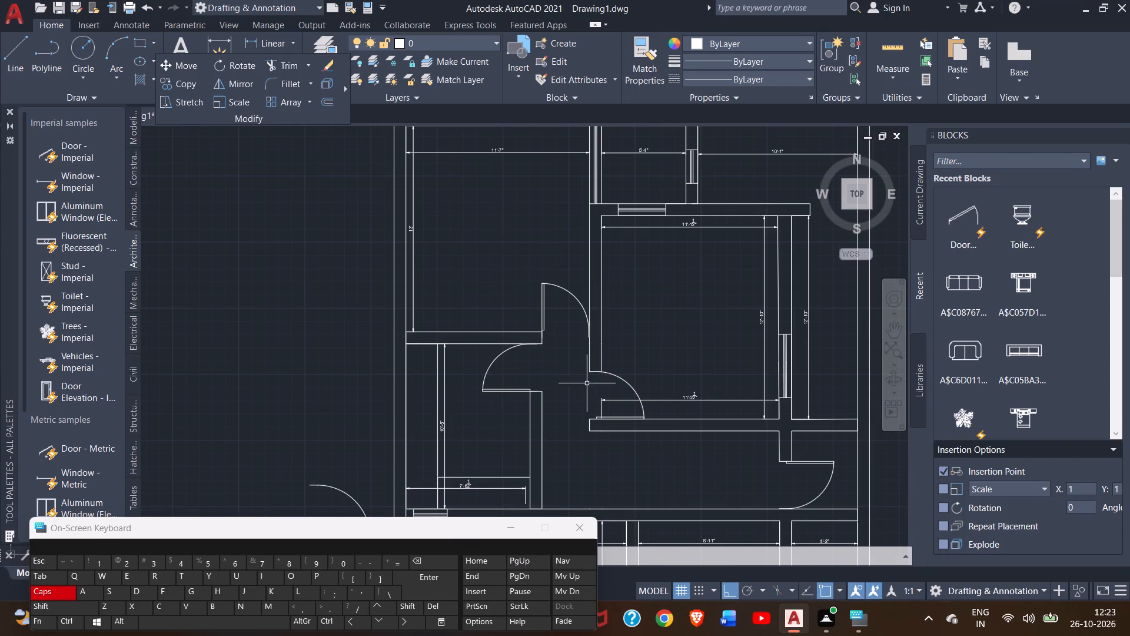
{"action": "double_click", "coordinate": [218, 45]}
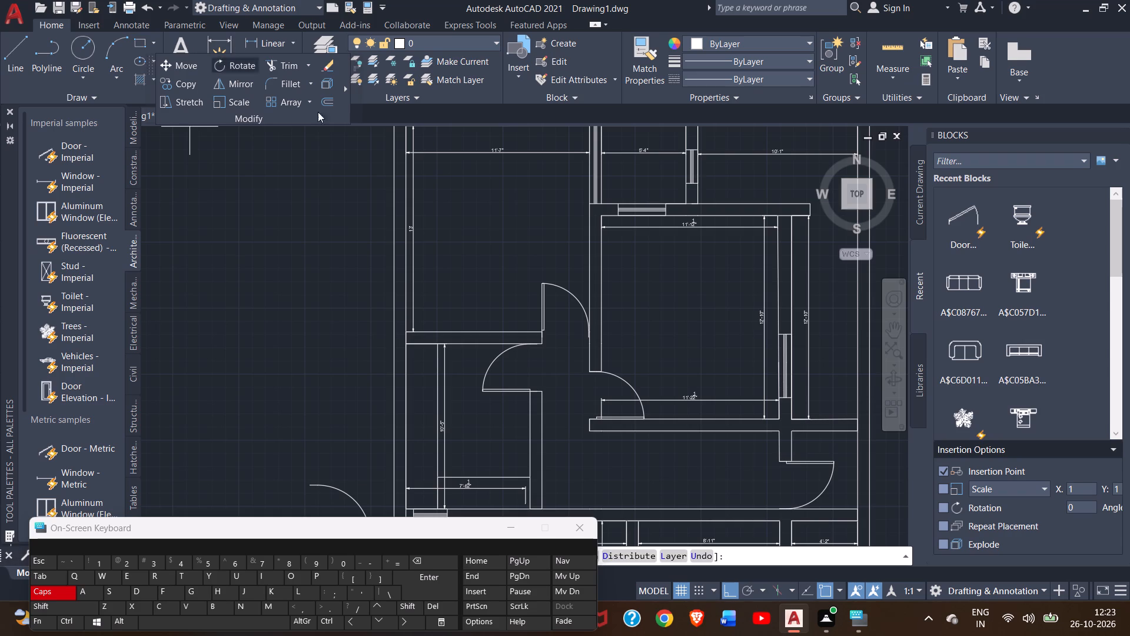
{"action": "left_click", "coordinate": [543, 343]}
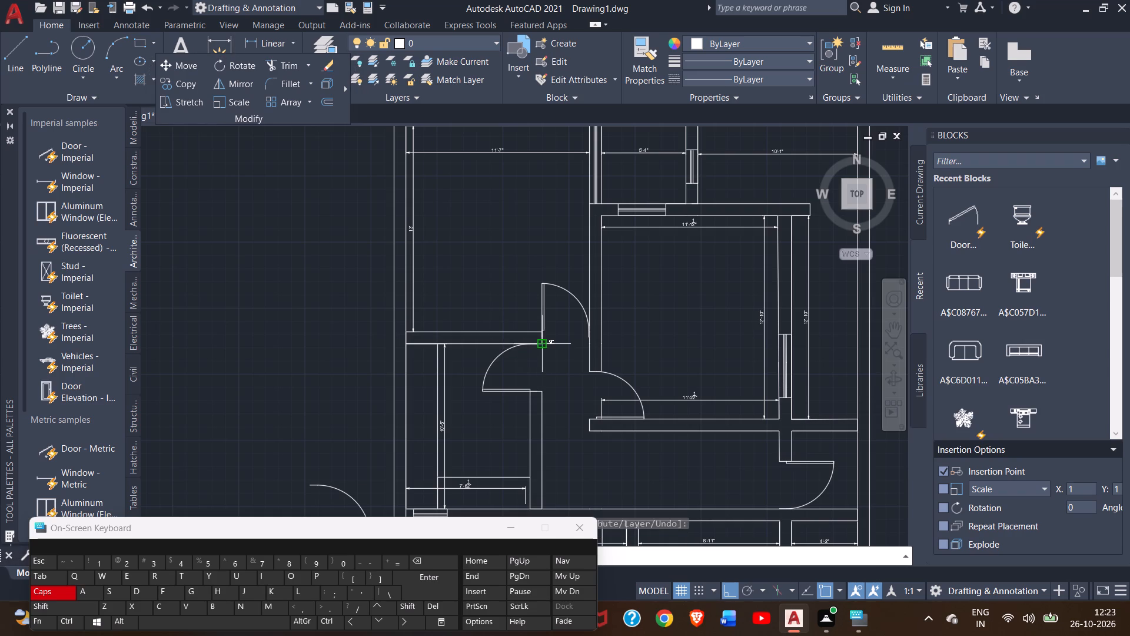
{"action": "double_click", "coordinate": [540, 389]}
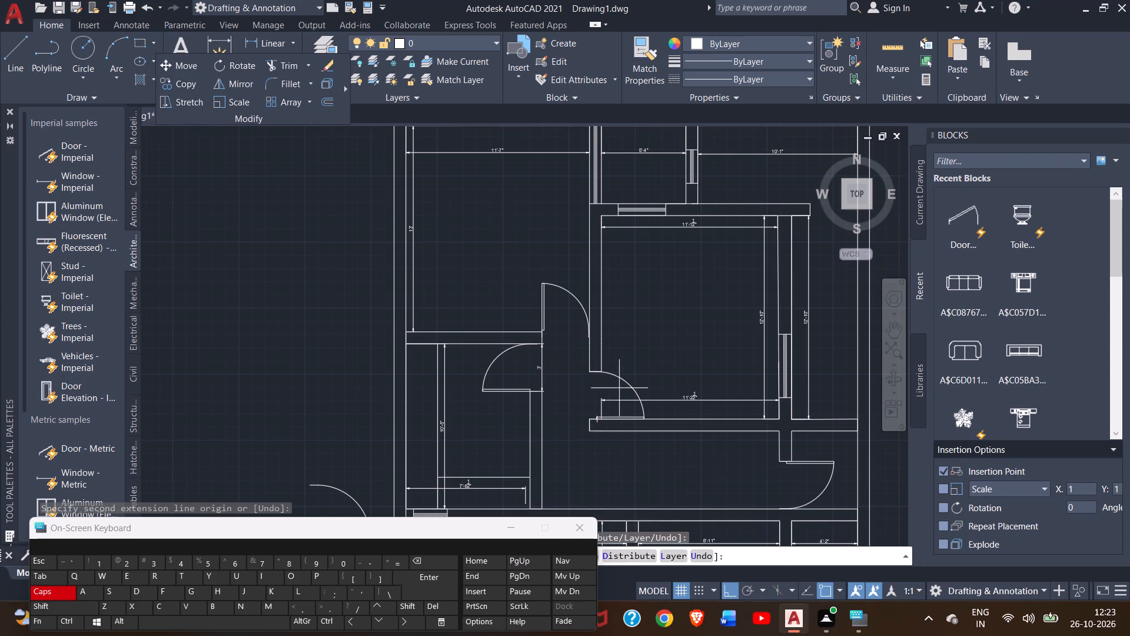
Dimension the door opening at the southwest corner of the central bedroom, placing the line just west of the opening.
{"action": "scroll", "coordinate": [618, 388], "scroll_direction": "up", "scroll_amount": 2}
{"action": "left_click", "coordinate": [544, 349]}
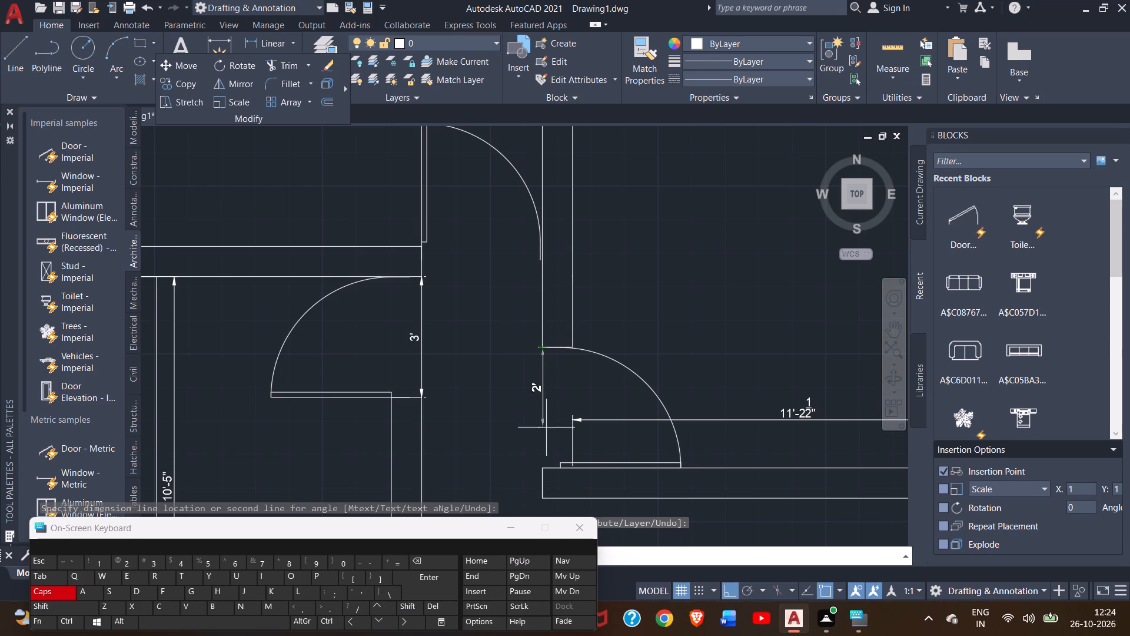
{"action": "left_click", "coordinate": [543, 471]}
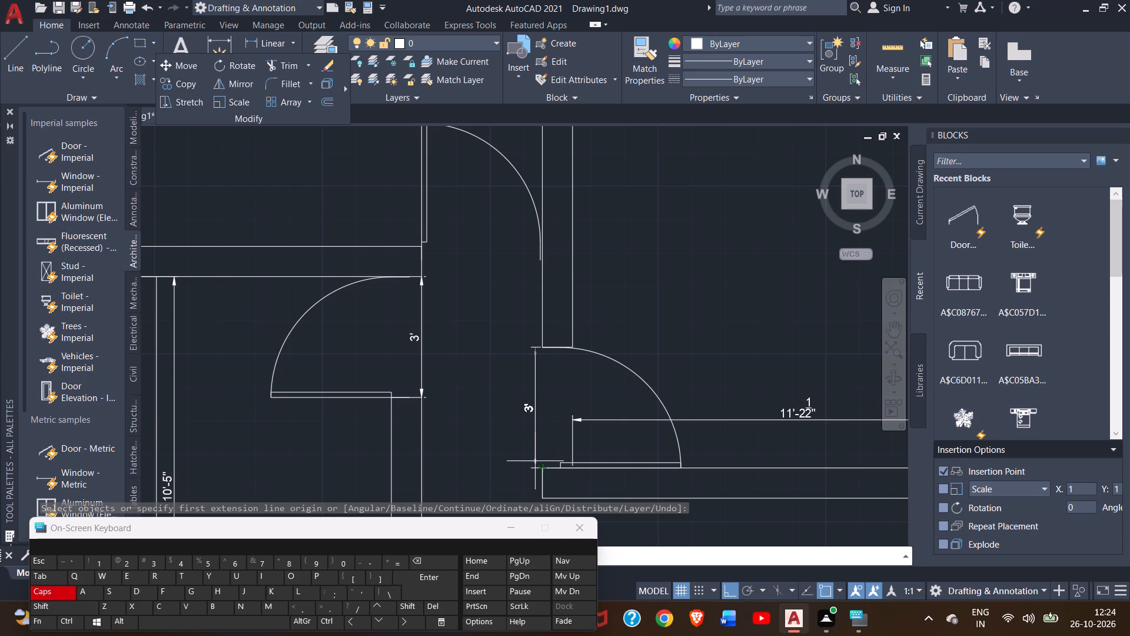
{"action": "double_click", "coordinate": [522, 455]}
Dimension the width of the staircase's west flight, placing the line just south of its lowest tread.
{"action": "scroll", "coordinate": [560, 443], "scroll_direction": "down", "scroll_amount": 2}
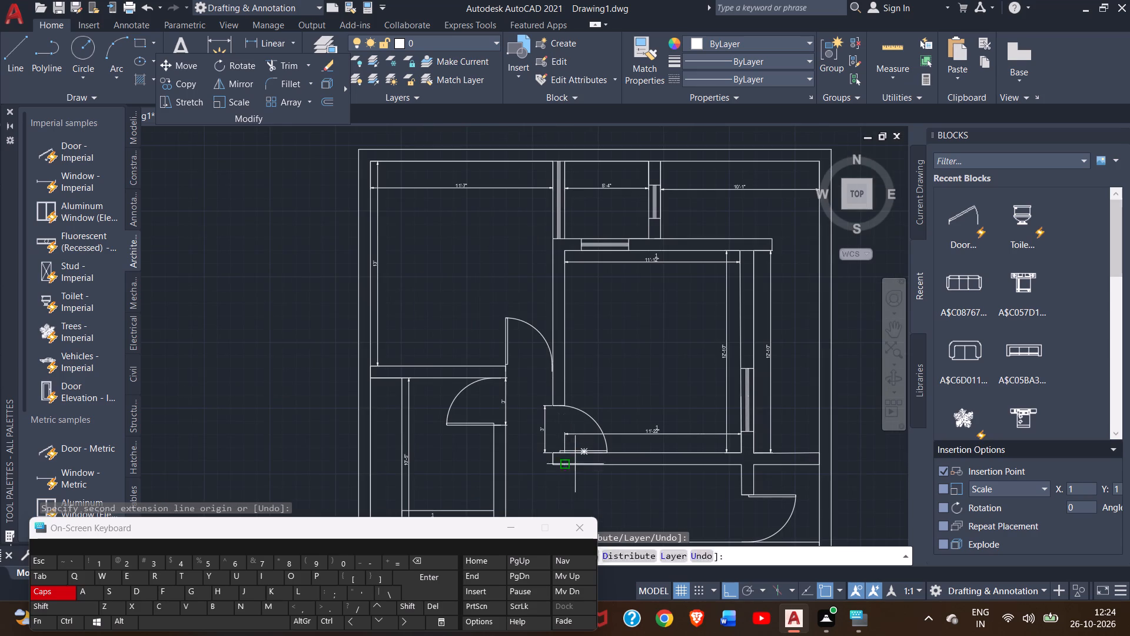
{"action": "middle_click_drag", "start_coordinate": [571, 482], "coordinate": [571, 310]}
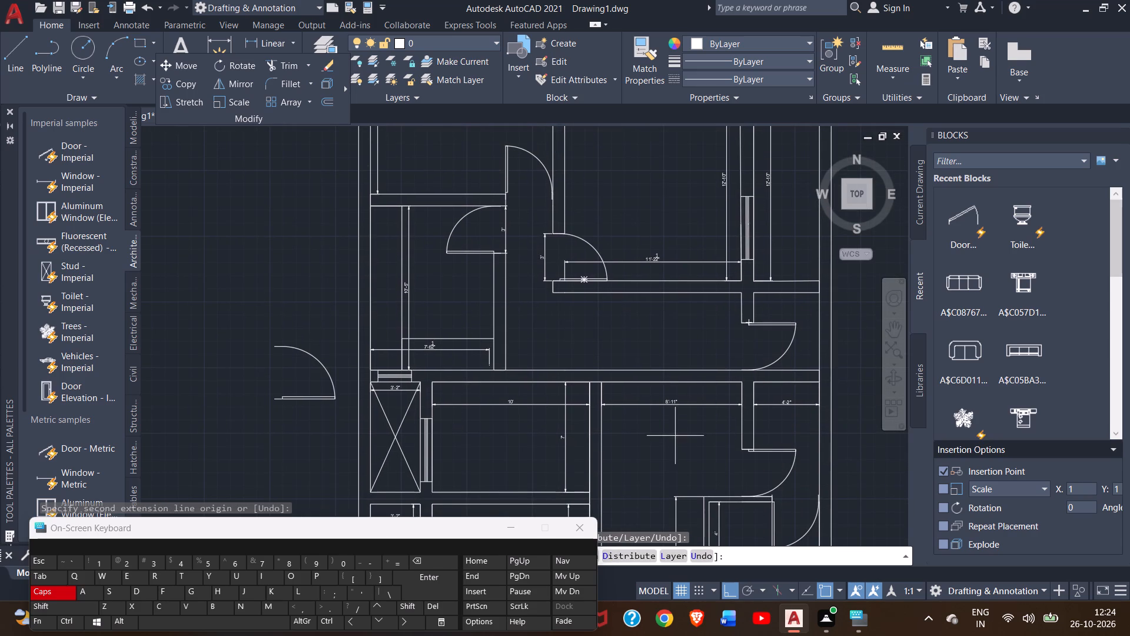
{"action": "middle_click_drag", "start_coordinate": [675, 434], "coordinate": [662, 230]}
{"action": "middle_click_drag", "start_coordinate": [703, 425], "coordinate": [699, 357]}
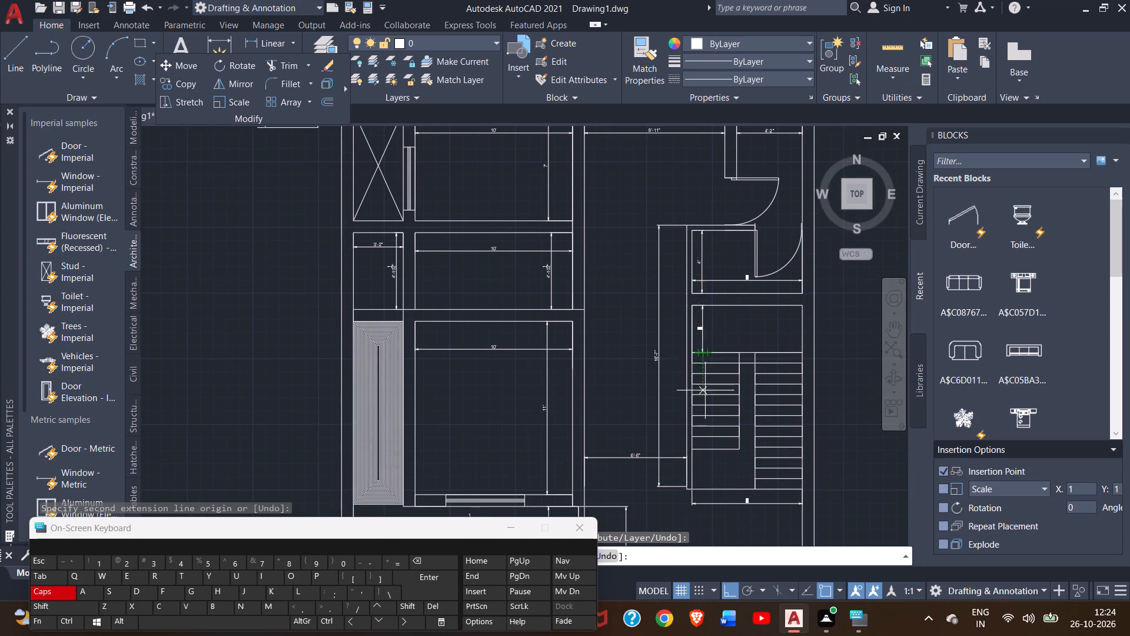
{"action": "scroll", "coordinate": [687, 461], "scroll_direction": "up", "scroll_amount": 3}
{"action": "left_click", "coordinate": [699, 417]}
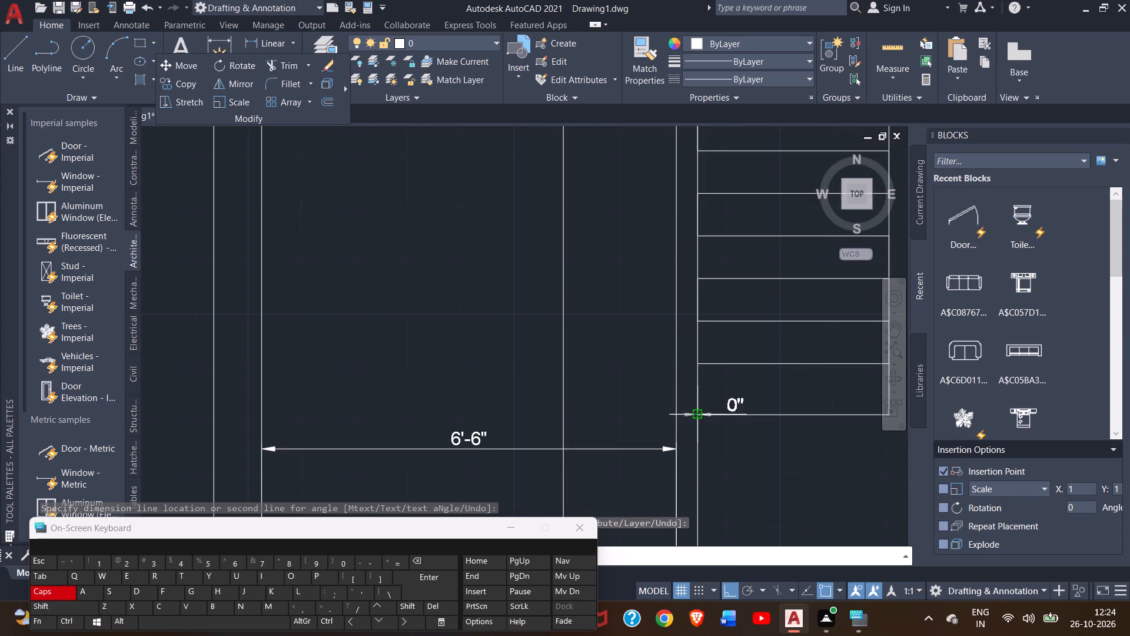
{"action": "scroll", "coordinate": [755, 418], "scroll_direction": "down", "scroll_amount": 1}
{"action": "middle_click_drag", "start_coordinate": [755, 418], "coordinate": [683, 407]}
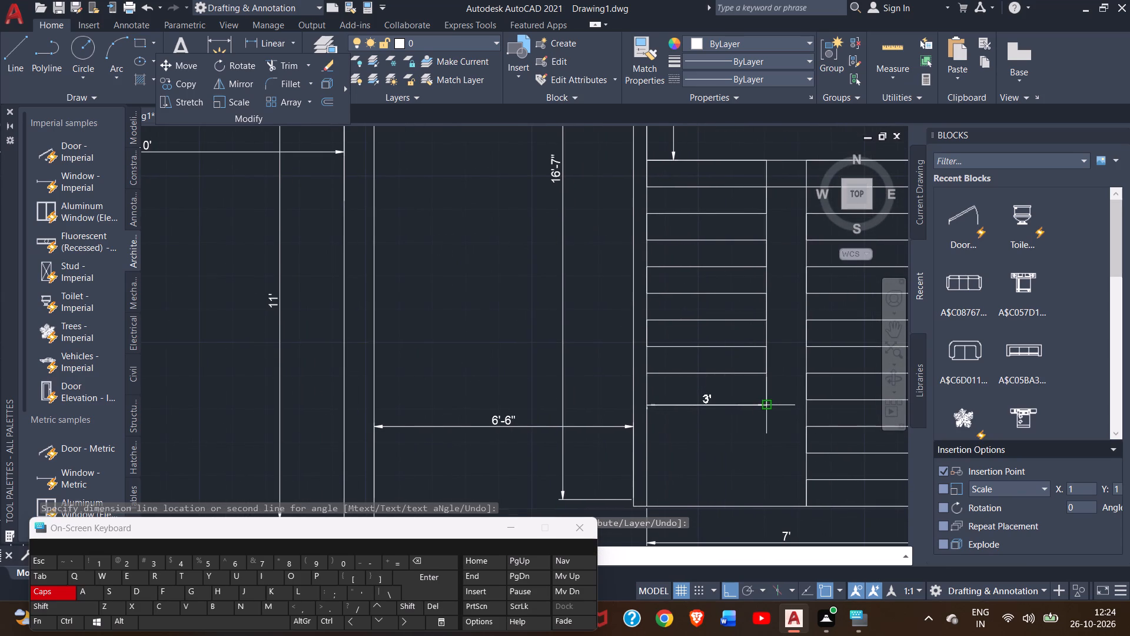
{"action": "left_click", "coordinate": [767, 402]}
{"action": "left_click", "coordinate": [760, 425]}
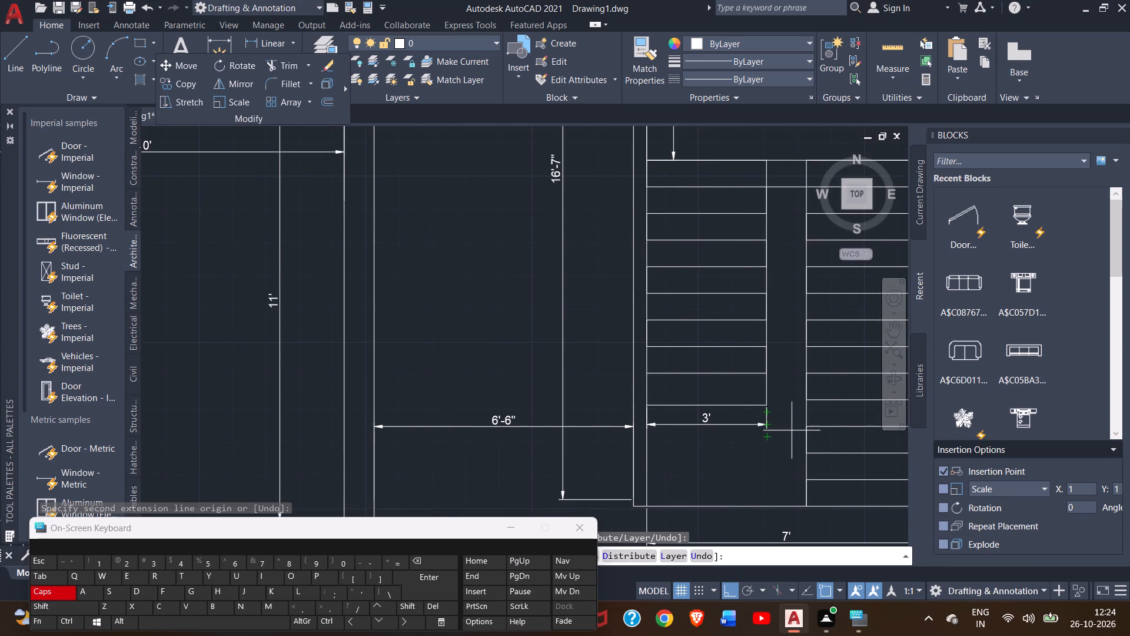
Dimension the gap between the two stair flights at their north end, placing the line just above the top tread line.
{"action": "scroll", "coordinate": [792, 430], "scroll_direction": "down", "scroll_amount": 1}
{"action": "scroll", "coordinate": [786, 281], "scroll_direction": "up", "scroll_amount": 1}
{"action": "middle_click_drag", "start_coordinate": [785, 290], "coordinate": [759, 386]}
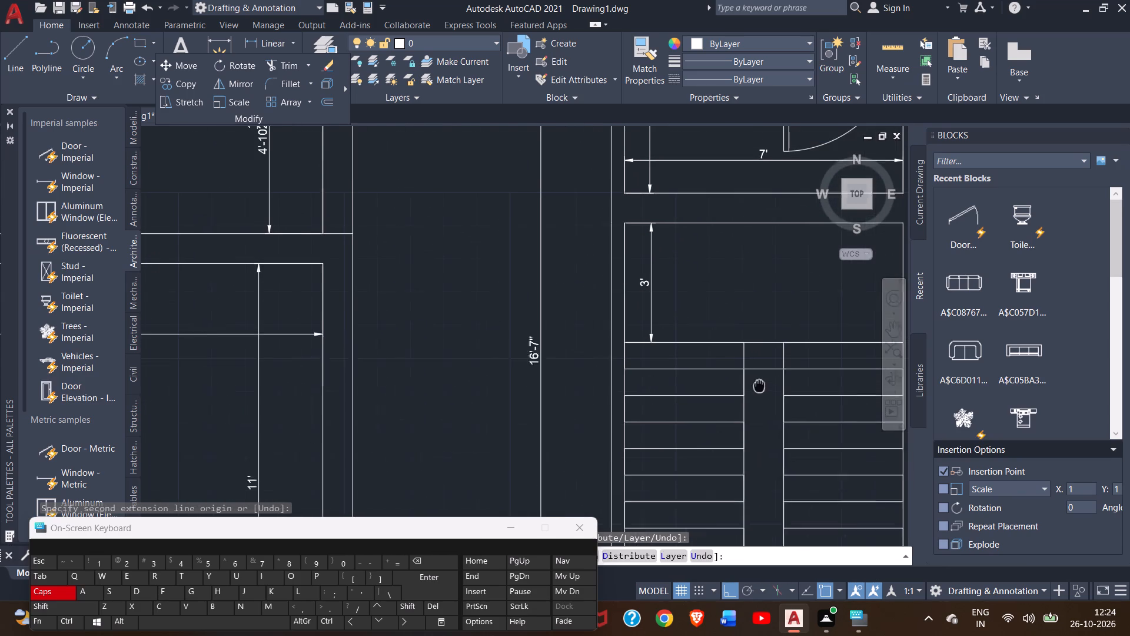
{"action": "middle_click_drag", "start_coordinate": [759, 386], "coordinate": [759, 389]}
{"action": "left_click", "coordinate": [740, 349]}
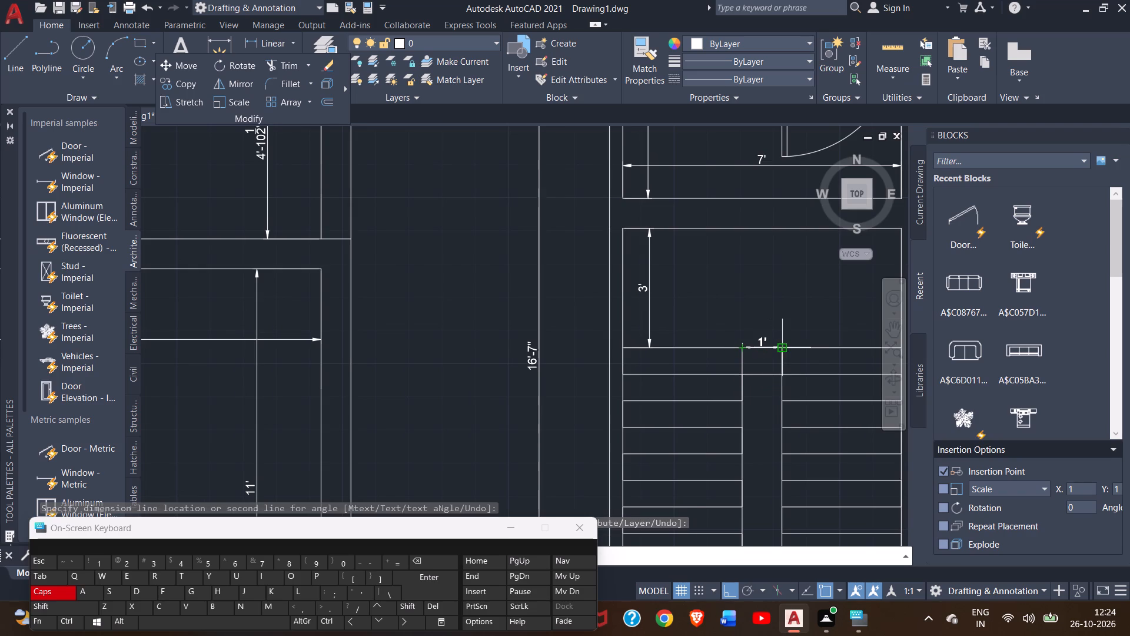
{"action": "left_click", "coordinate": [783, 349]}
{"action": "left_click", "coordinate": [786, 334]}
Dimension the east-west width of the concentrically lined strip by the west wall, placing the line just below its south end.
{"action": "scroll", "coordinate": [822, 337], "scroll_direction": "down", "scroll_amount": 2}
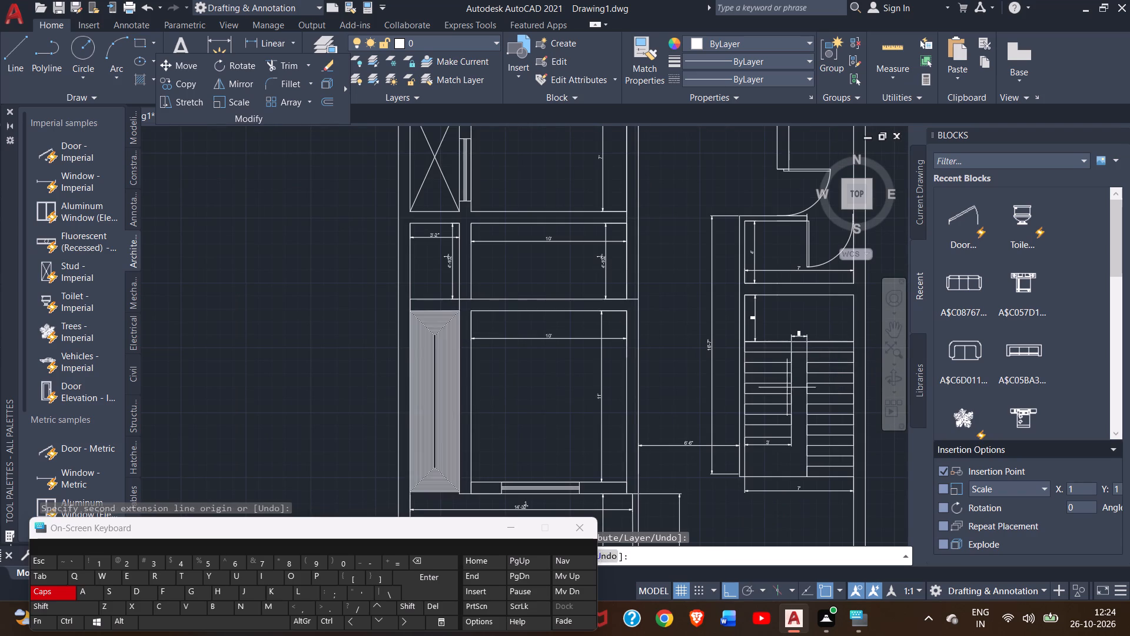
{"action": "middle_click_drag", "start_coordinate": [553, 385], "coordinate": [661, 268]}
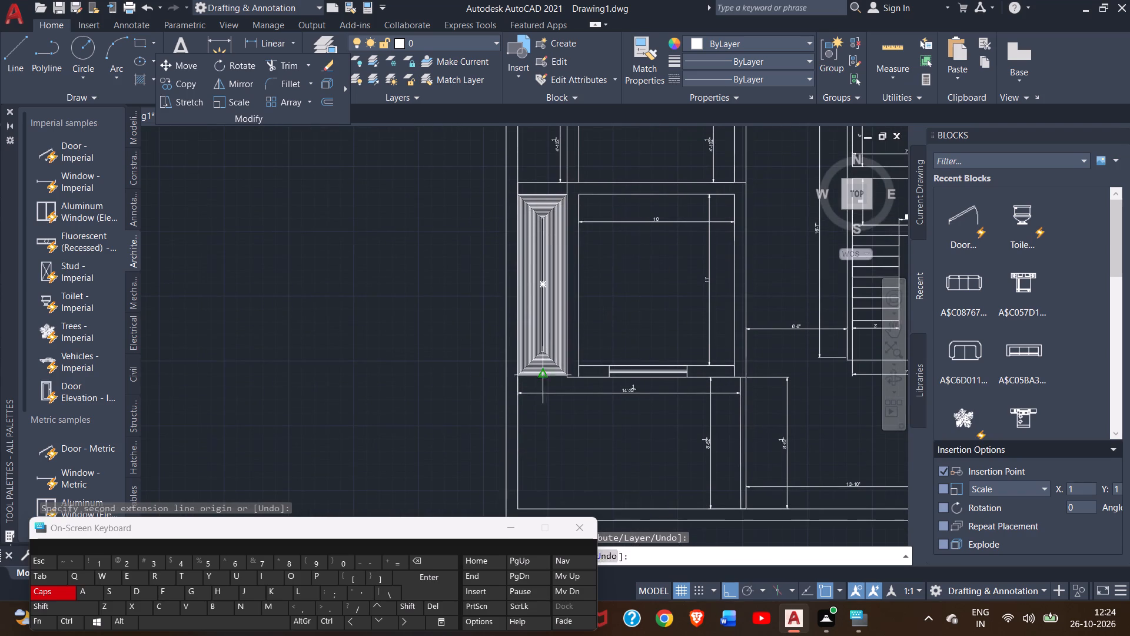
{"action": "scroll", "coordinate": [525, 392], "scroll_direction": "up", "scroll_amount": 3}
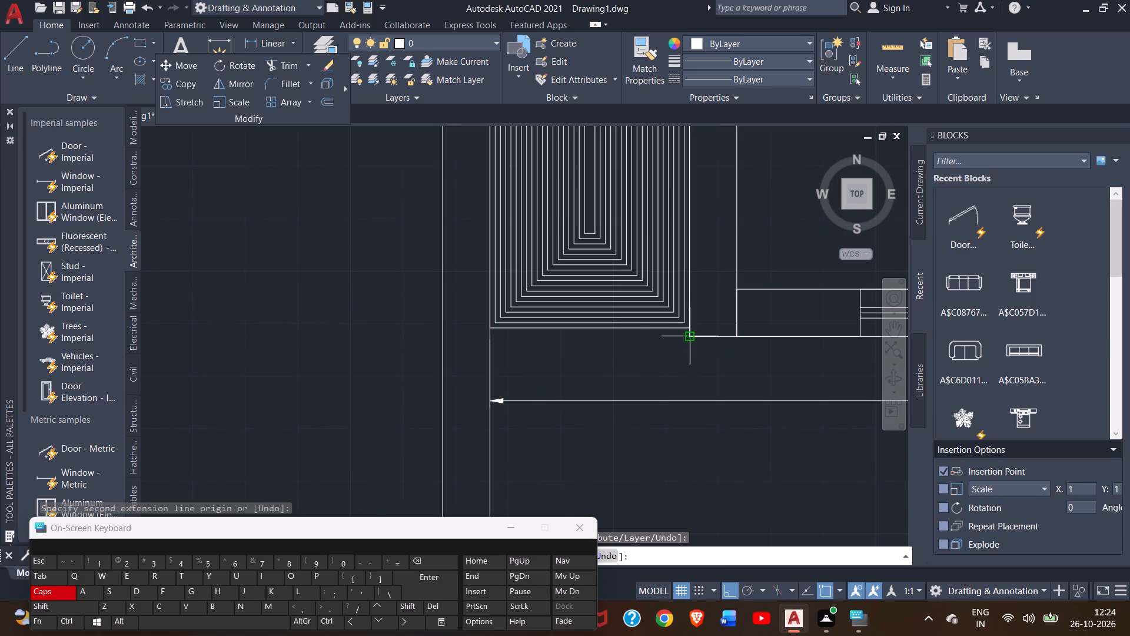
{"action": "left_click", "coordinate": [689, 339]}
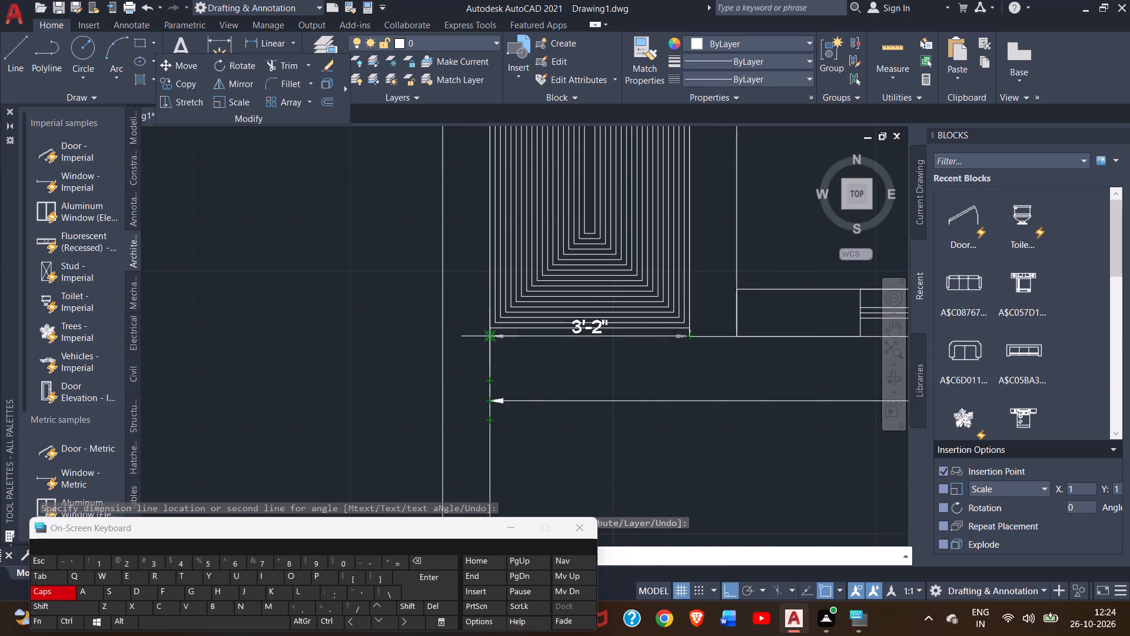
{"action": "left_click", "coordinate": [490, 336]}
{"action": "left_click", "coordinate": [502, 366]}
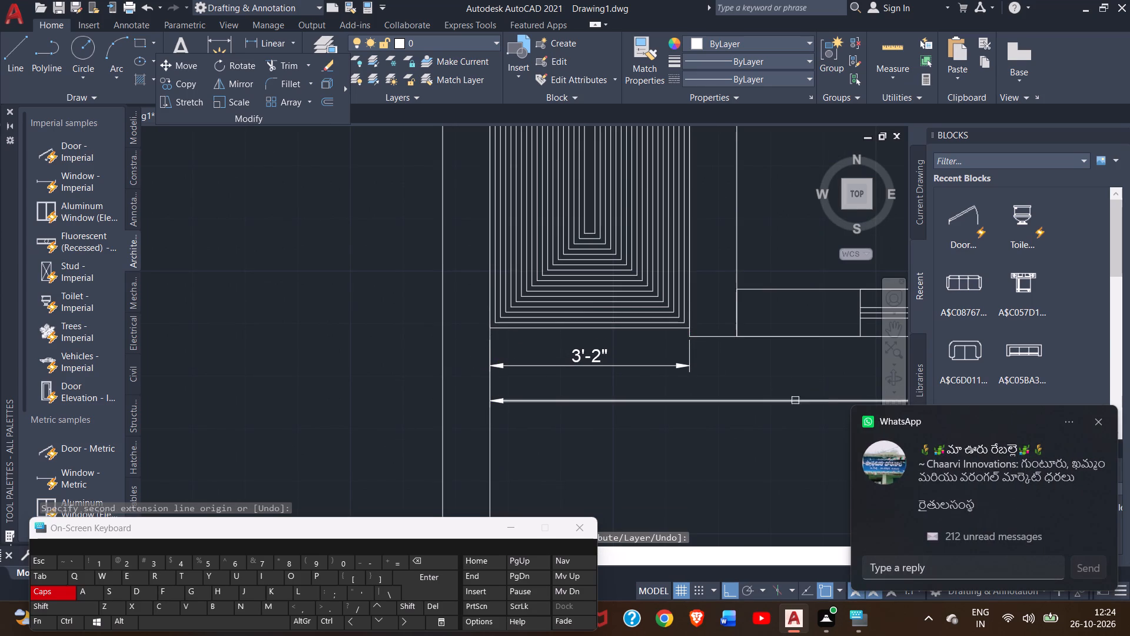
{"action": "left_click", "coordinate": [1094, 418]}
Examine the whole floor plan from north to south, checking the rooms, doors, staircase and front area for anything still missing.
{"action": "scroll", "coordinate": [714, 424], "scroll_direction": "down", "scroll_amount": 2}
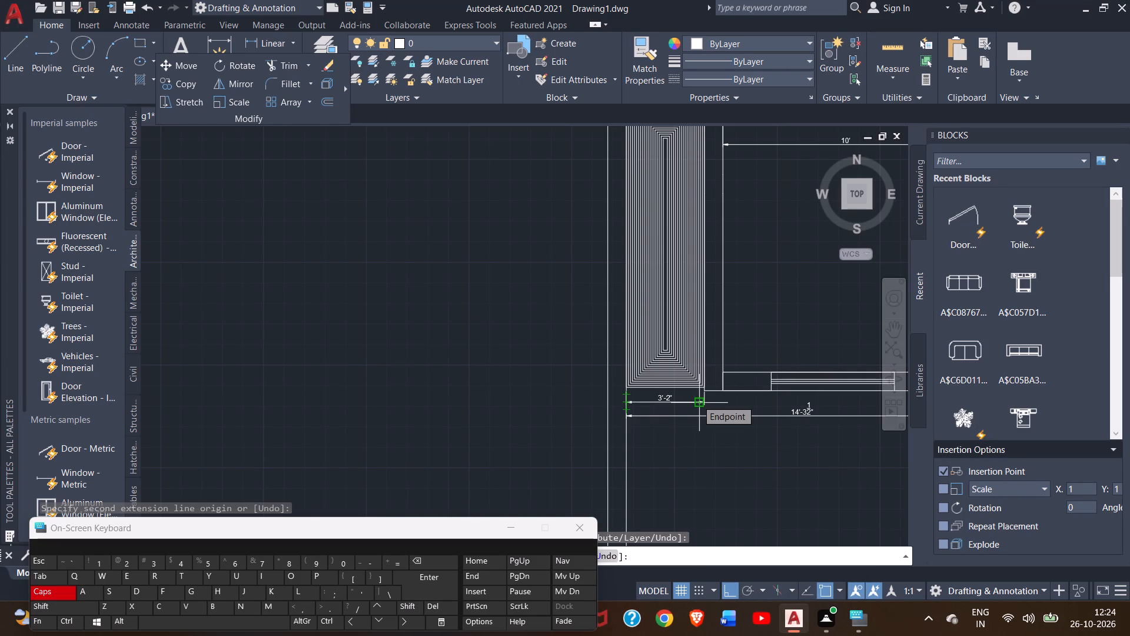
{"action": "scroll", "coordinate": [531, 342], "scroll_direction": "down", "scroll_amount": 2}
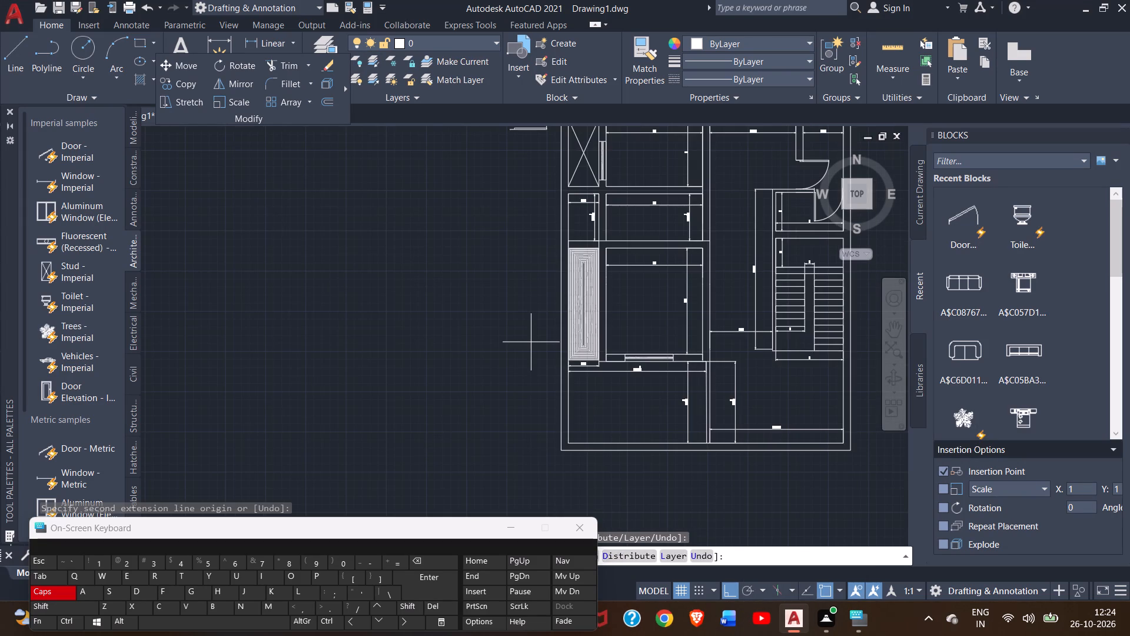
{"action": "middle_click_drag", "start_coordinate": [515, 297], "coordinate": [480, 433]}
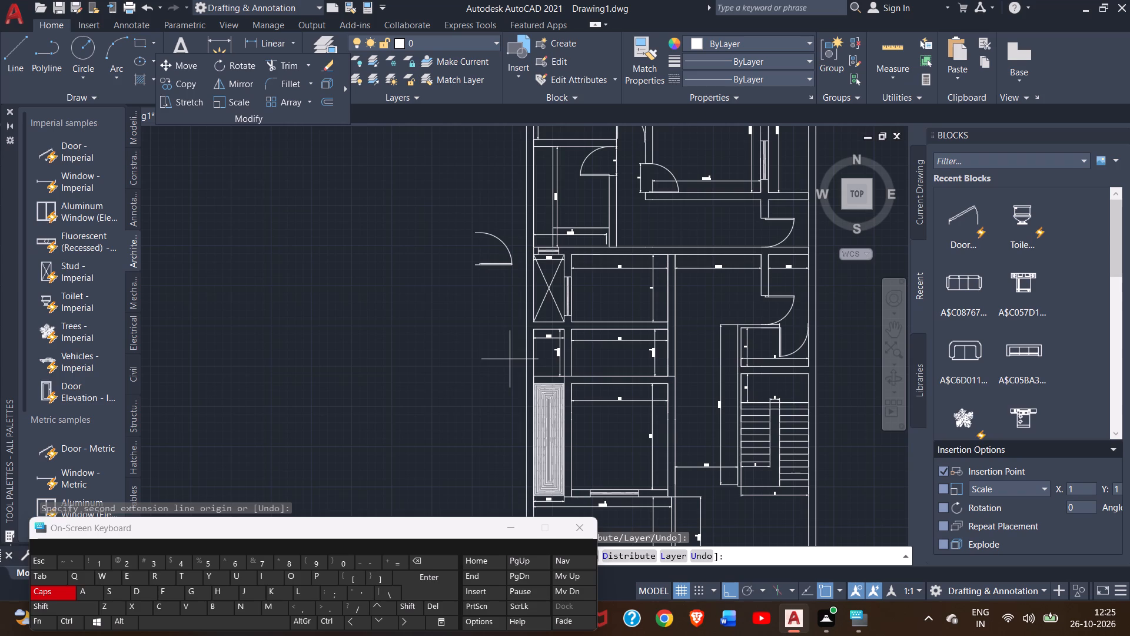
{"action": "middle_click_drag", "start_coordinate": [478, 216], "coordinate": [381, 333]}
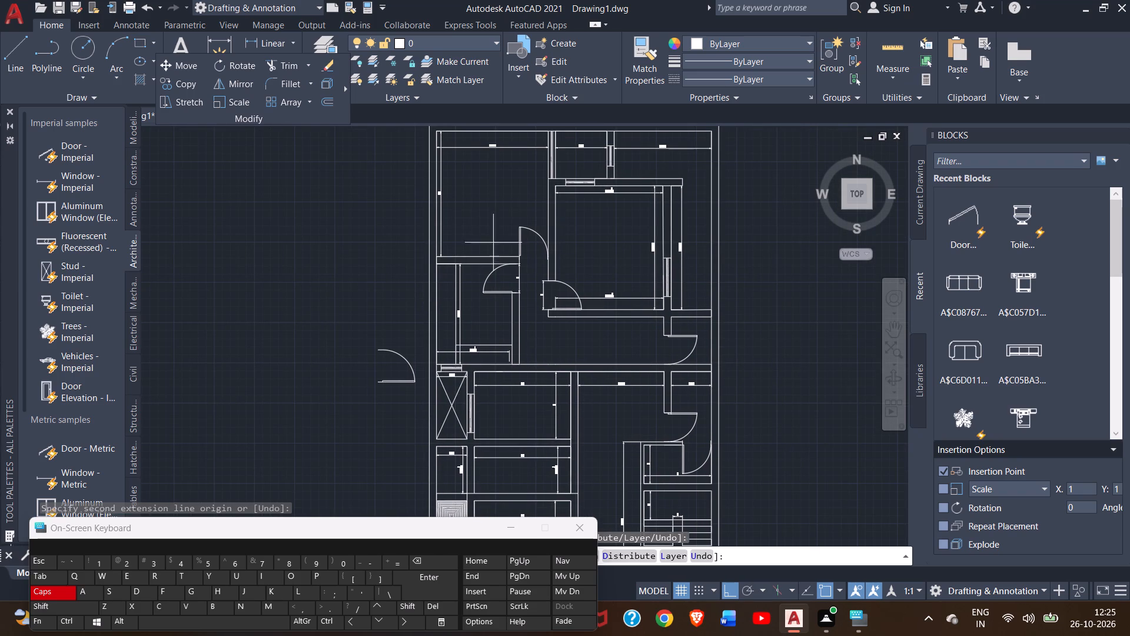
{"action": "middle_click_drag", "start_coordinate": [571, 214], "coordinate": [579, 332]}
{"action": "scroll", "coordinate": [591, 286], "scroll_direction": "up", "scroll_amount": 2}
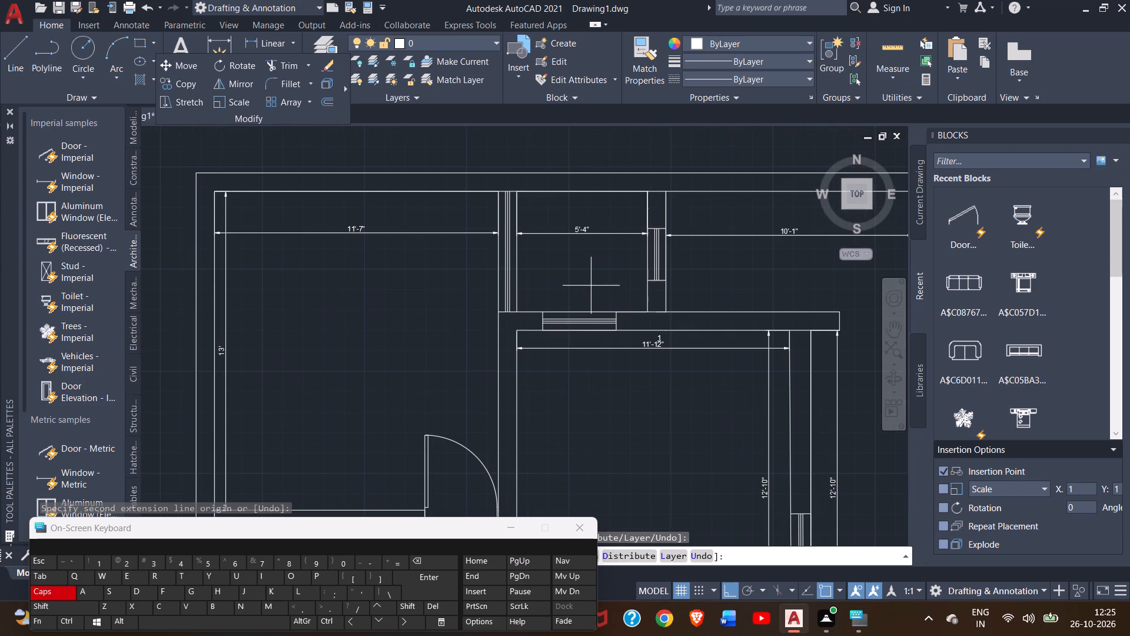
{"action": "scroll", "coordinate": [618, 287], "scroll_direction": "down", "scroll_amount": 2}
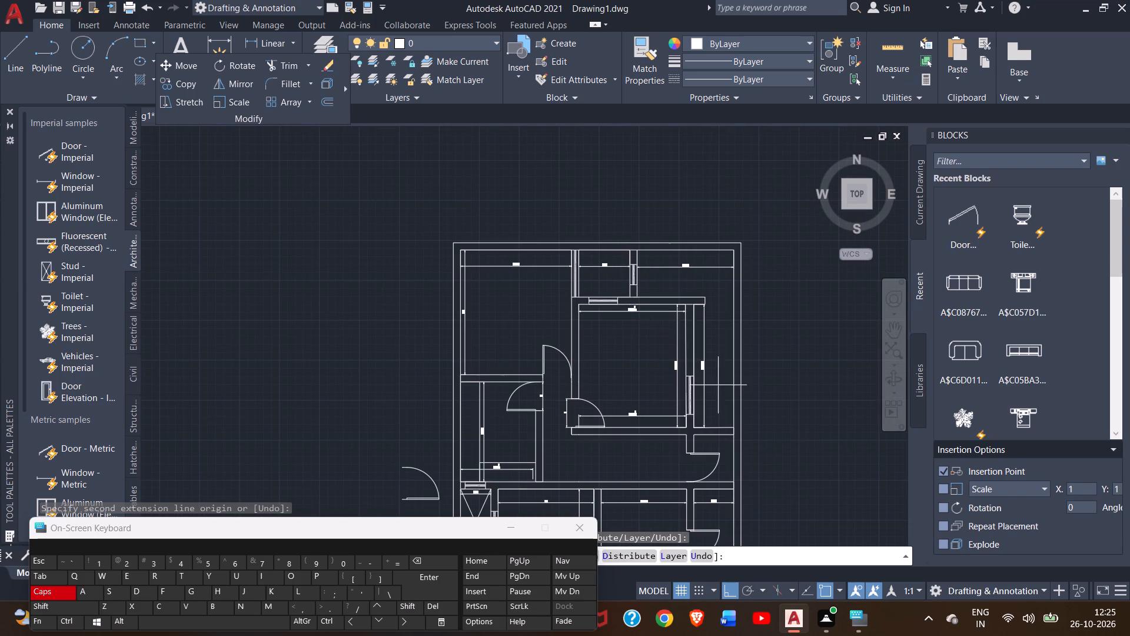
{"action": "middle_click_drag", "start_coordinate": [806, 428], "coordinate": [765, 217]}
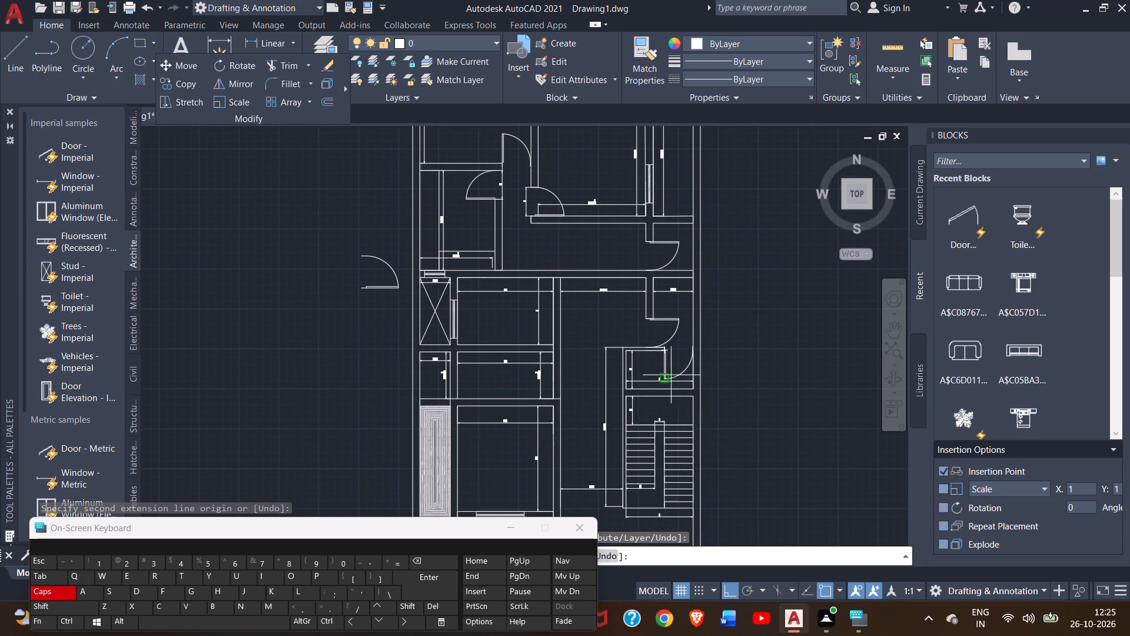
{"action": "middle_click_drag", "start_coordinate": [739, 430], "coordinate": [737, 236]}
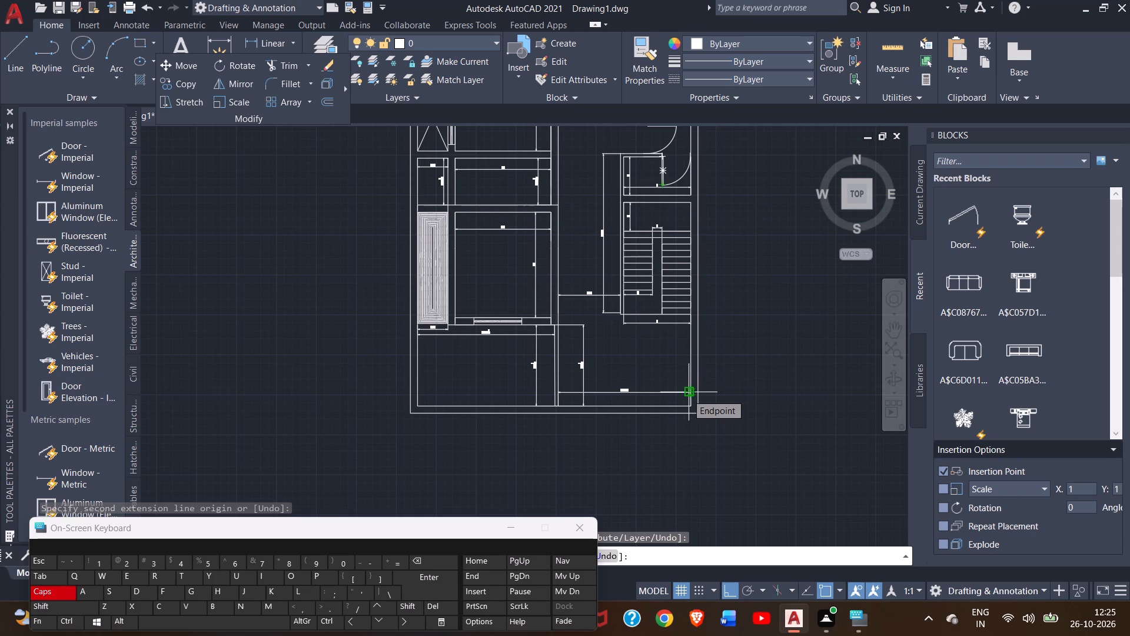
Draw a diagonal line from the northwest to the southeast corner of the small west space north of the concentrically lined strip.
{"action": "left_click", "coordinate": [12, 57]}
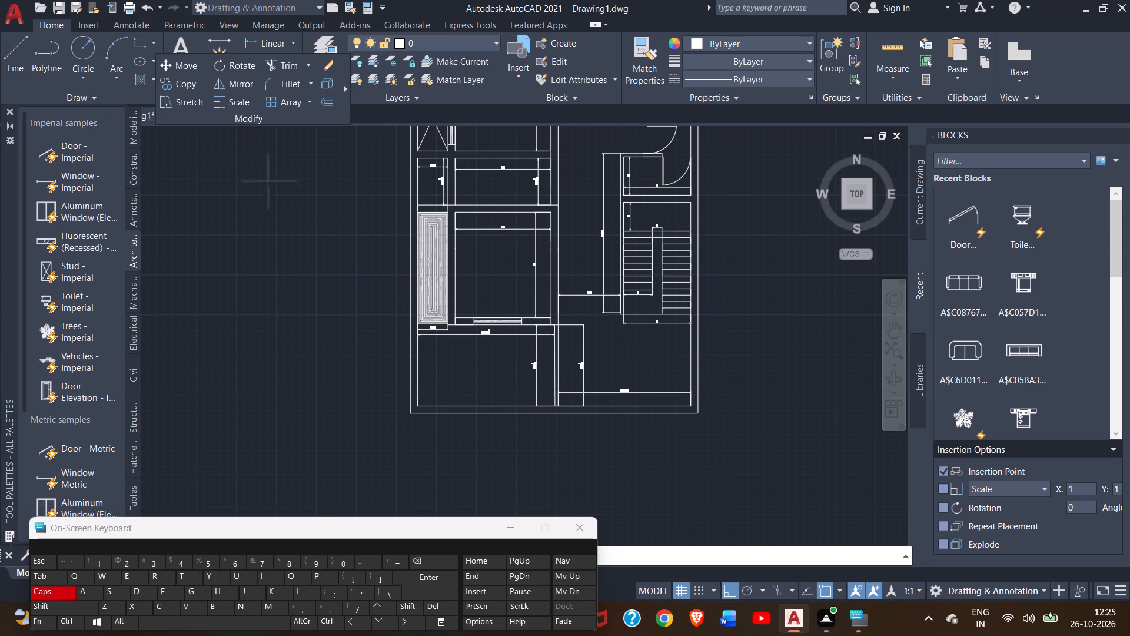
{"action": "scroll", "coordinate": [407, 152], "scroll_direction": "up", "scroll_amount": 3}
{"action": "left_click", "coordinate": [441, 177]}
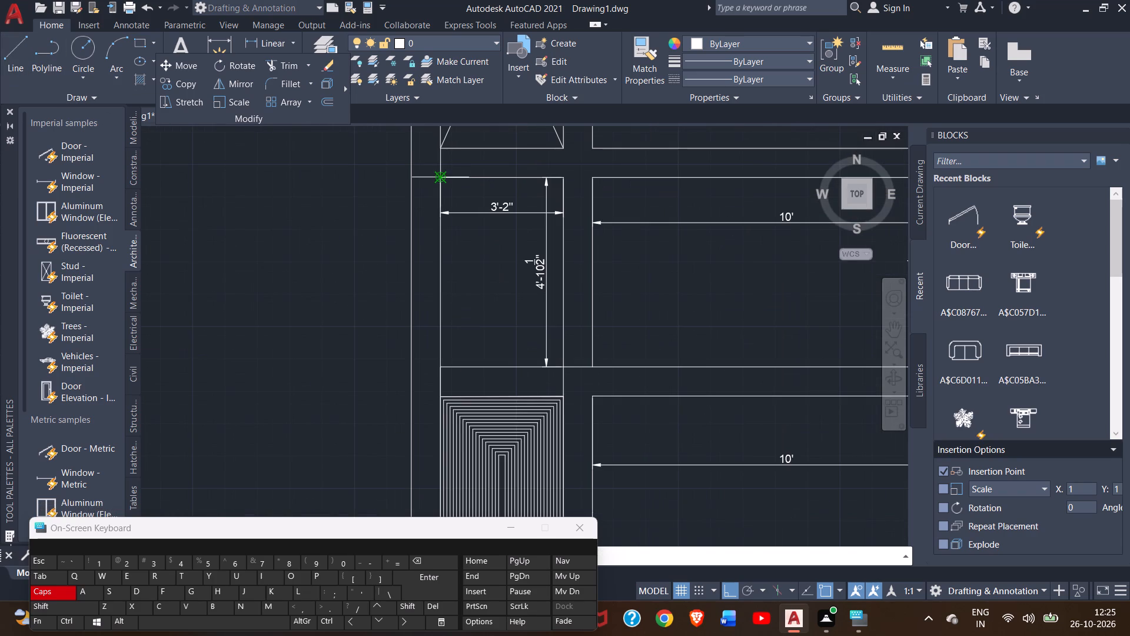
{"action": "left_click", "coordinate": [560, 372]}
{"action": "right_click", "coordinate": [486, 331]}
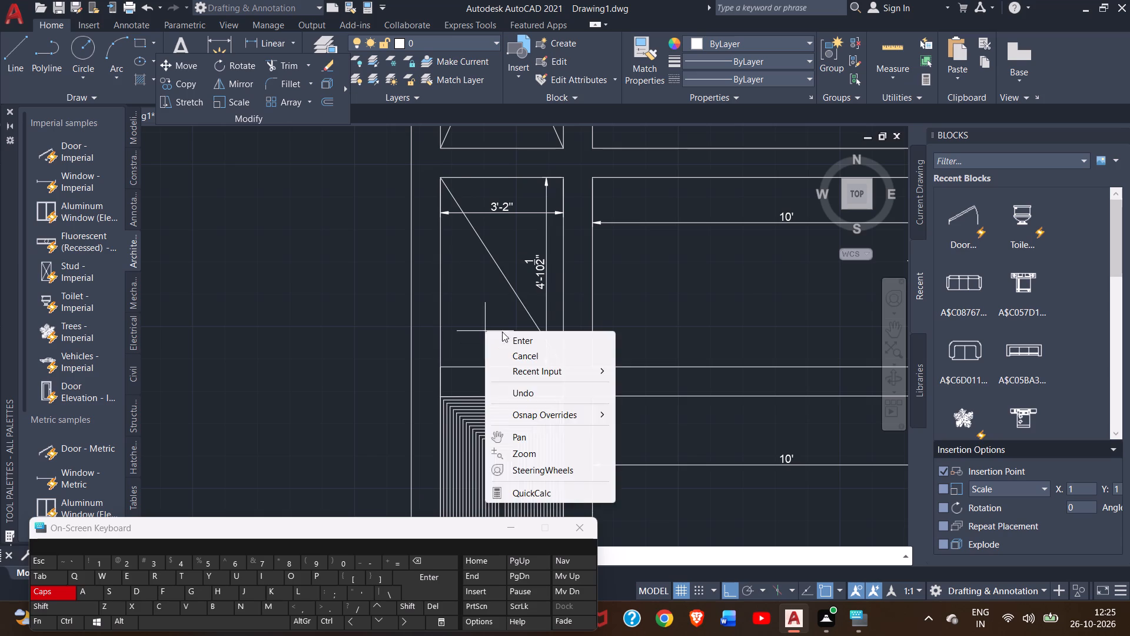
{"action": "left_click", "coordinate": [508, 339]}
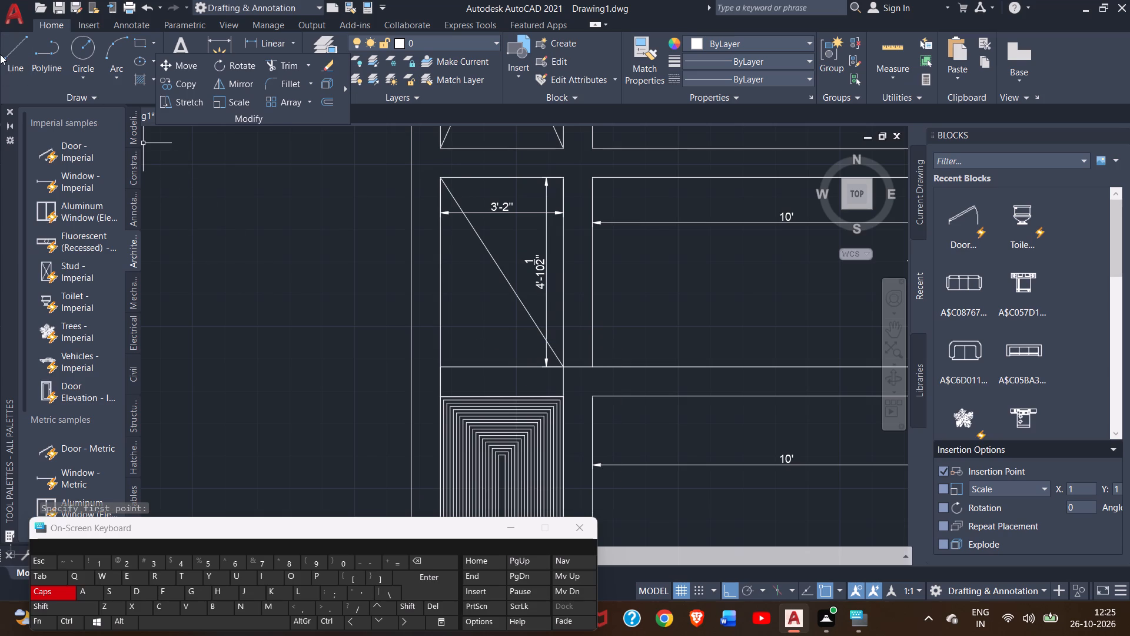
Draw the second diagonal, from the southwest to the northeast corner of the small west space north of the concentrically lined strip.
{"action": "left_click", "coordinate": [0, 53]}
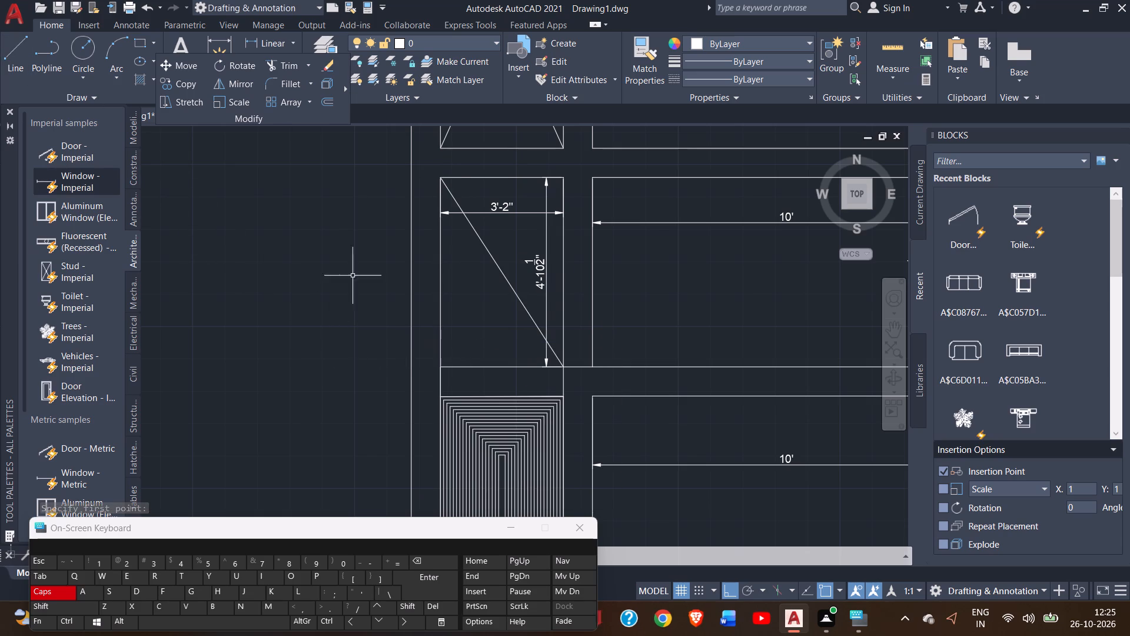
{"action": "left_click", "coordinate": [20, 64]}
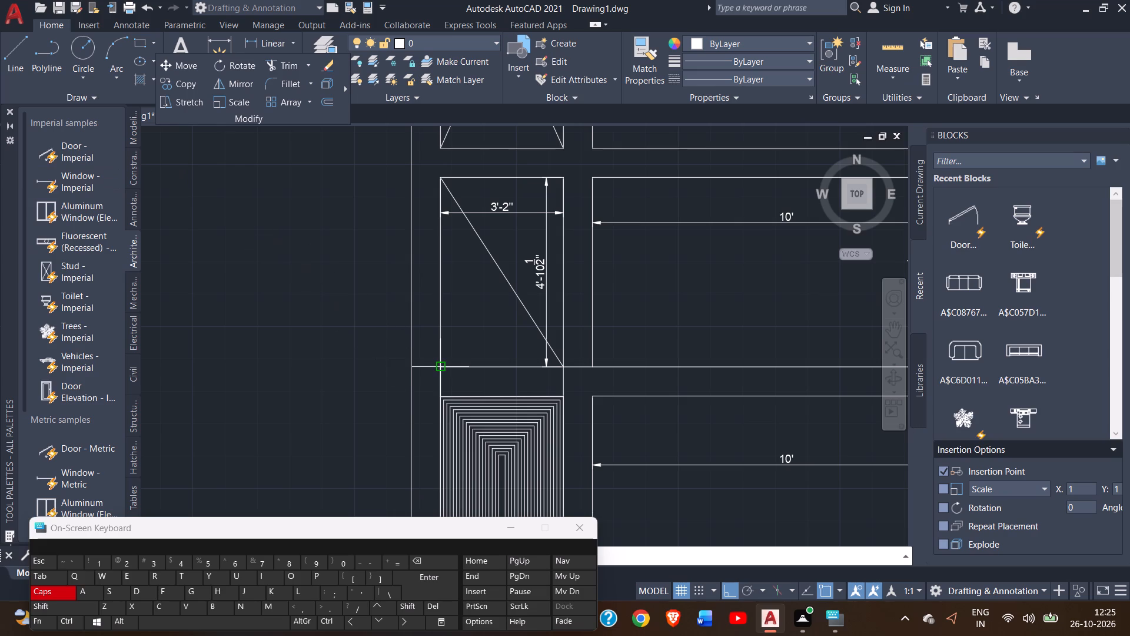
{"action": "double_click", "coordinate": [438, 362]}
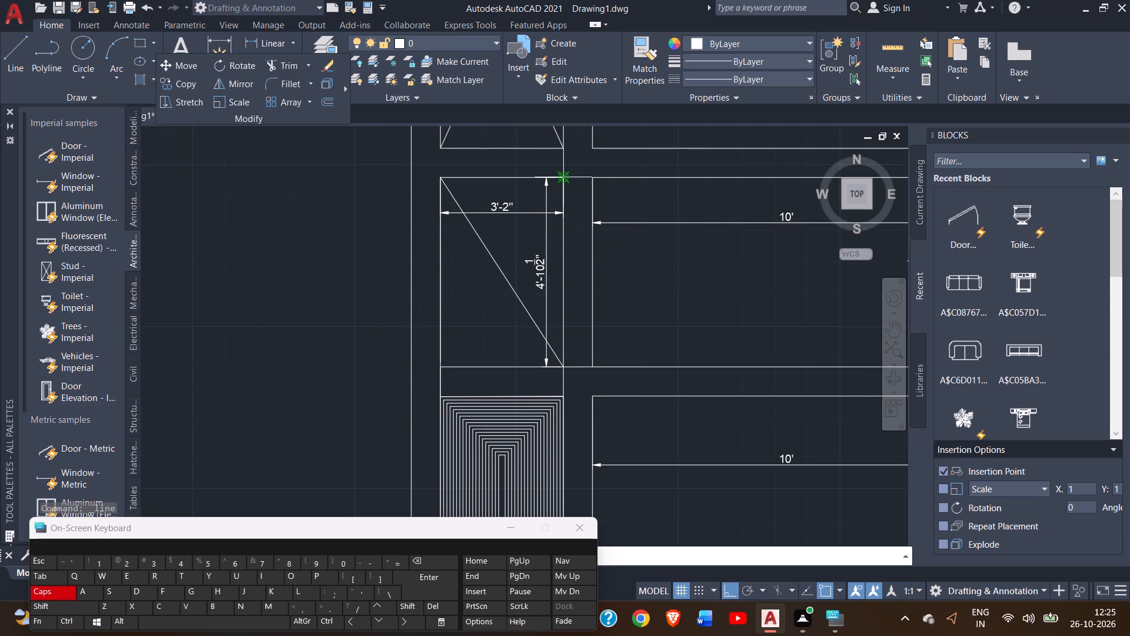
{"action": "left_click", "coordinate": [562, 178]}
{"action": "right_click", "coordinate": [466, 161]}
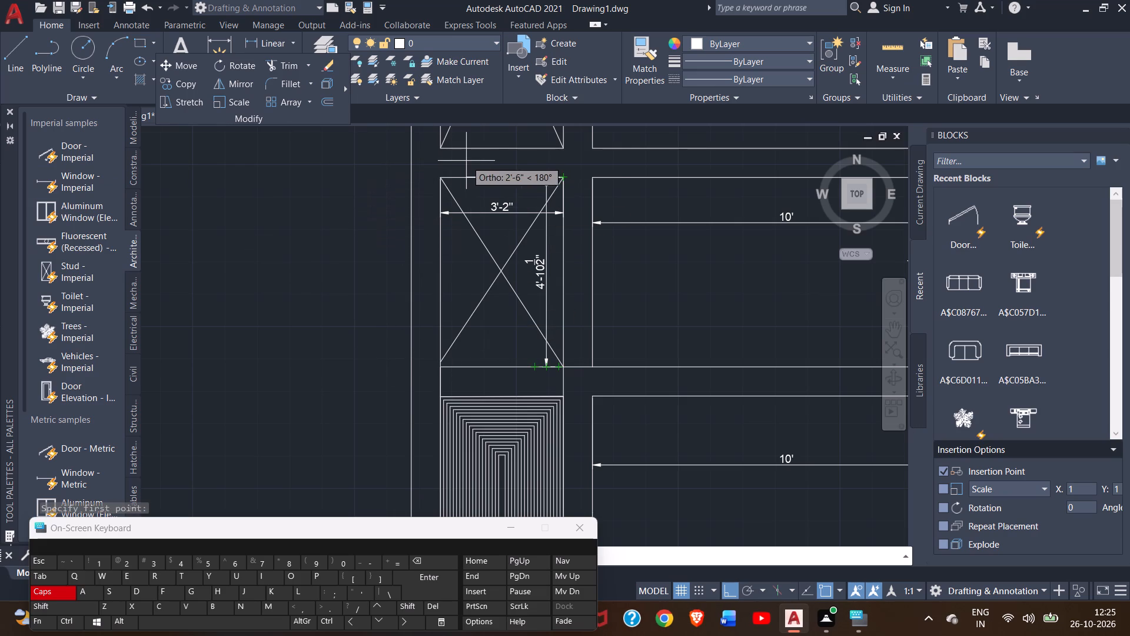
{"action": "left_click", "coordinate": [498, 171]}
Draw a 3' wide window outline across the wall between the 7' by 4' room and the staircase, starting from the room's southwest corner.
{"action": "scroll", "coordinate": [544, 254], "scroll_direction": "down", "scroll_amount": 1}
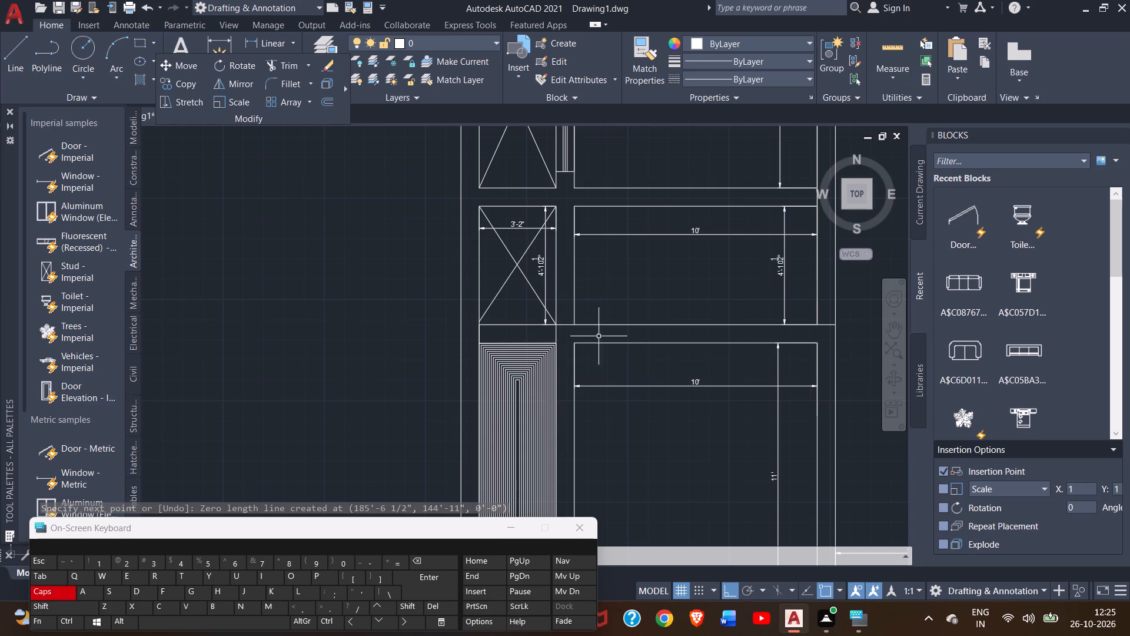
{"action": "scroll", "coordinate": [718, 396], "scroll_direction": "down", "scroll_amount": 2}
{"action": "middle_click_drag", "start_coordinate": [778, 372], "coordinate": [666, 338]}
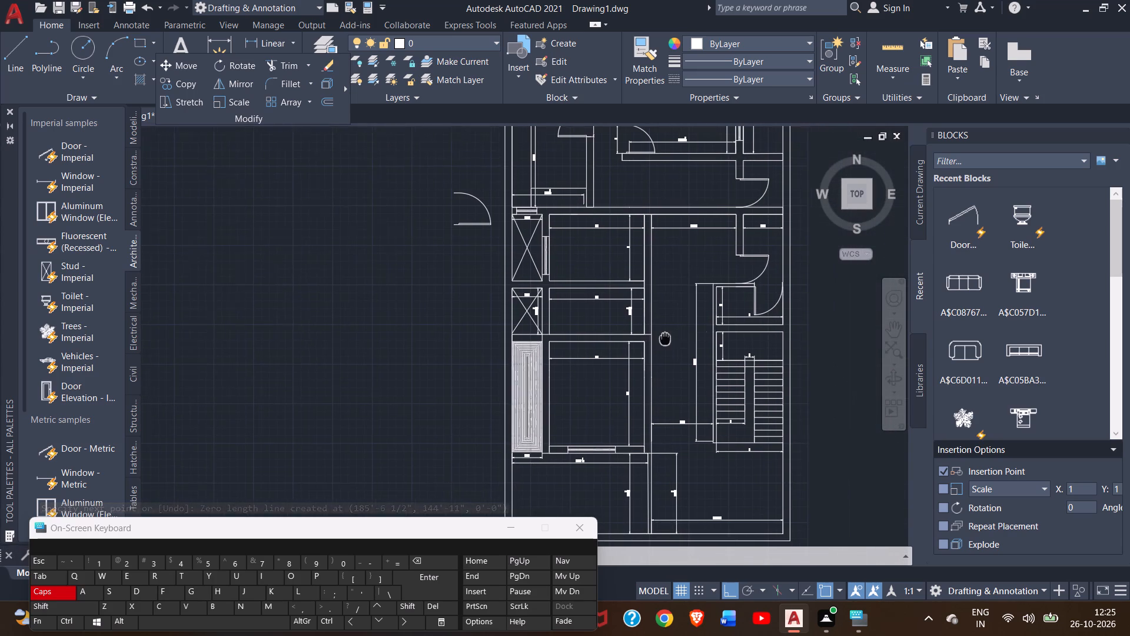
{"action": "middle_click_drag", "start_coordinate": [666, 338], "coordinate": [669, 339]}
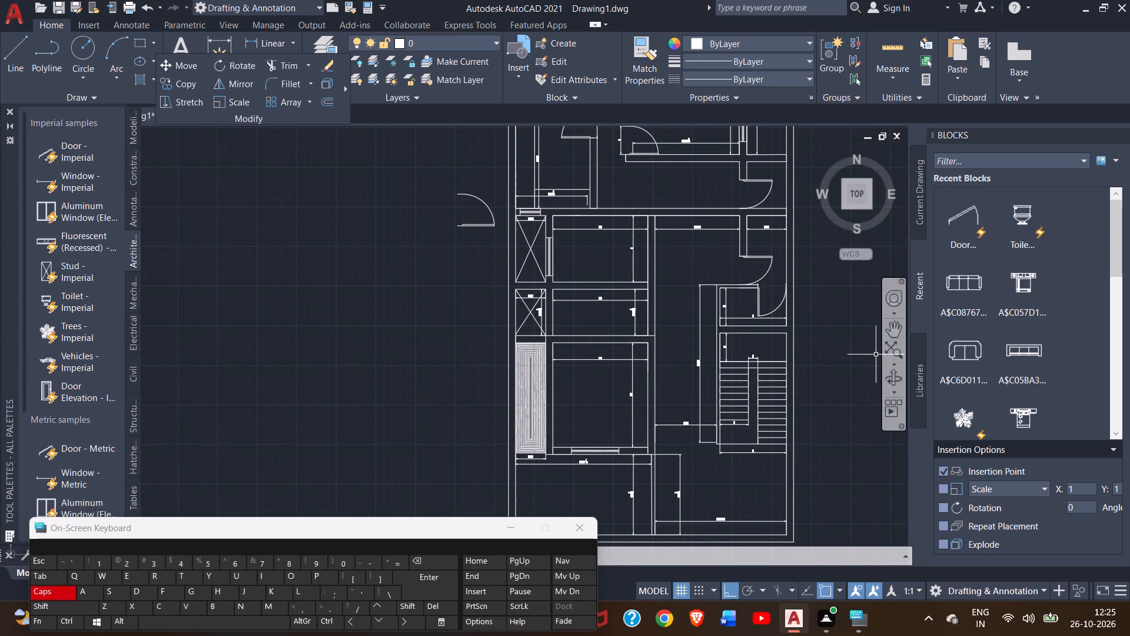
{"action": "scroll", "coordinate": [765, 323], "scroll_direction": "up", "scroll_amount": 2}
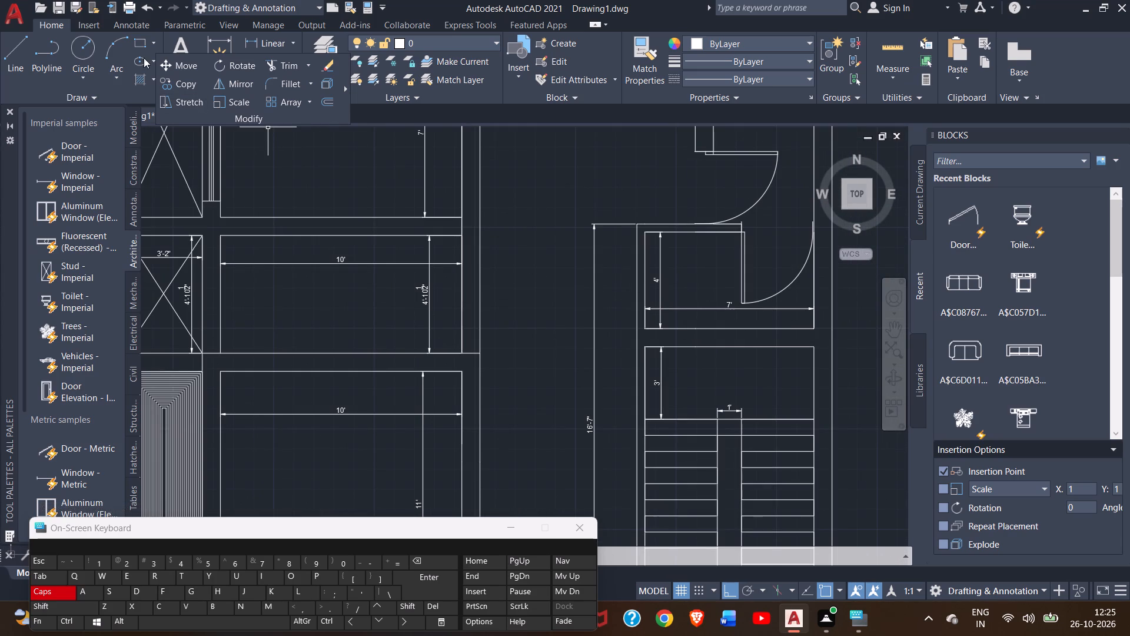
{"action": "double_click", "coordinate": [16, 48]}
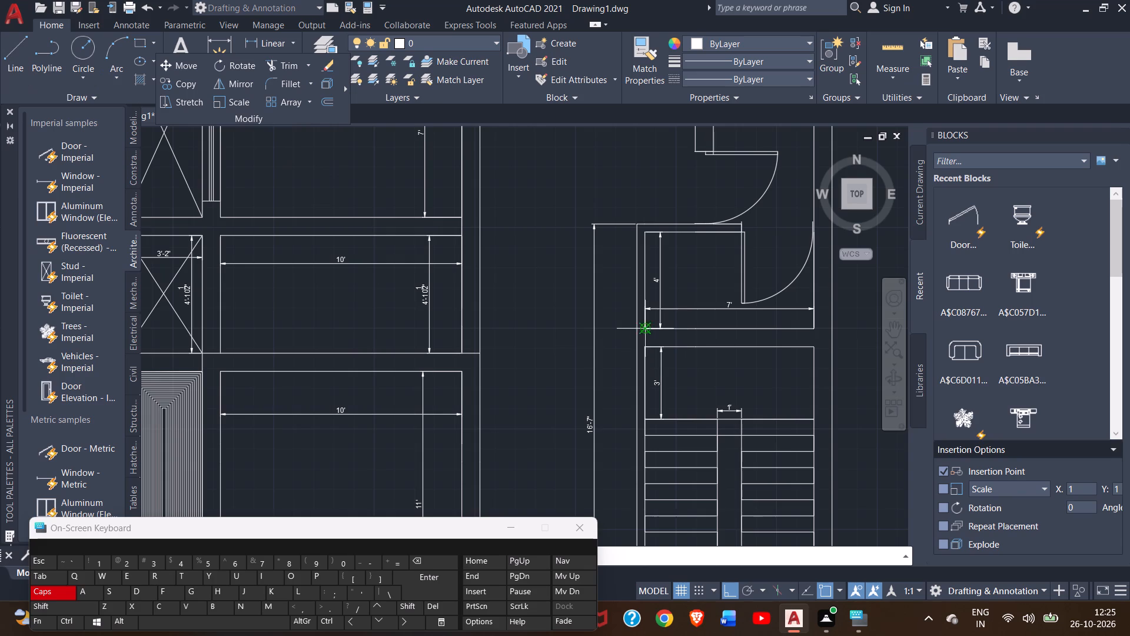
{"action": "left_click", "coordinate": [644, 326]}
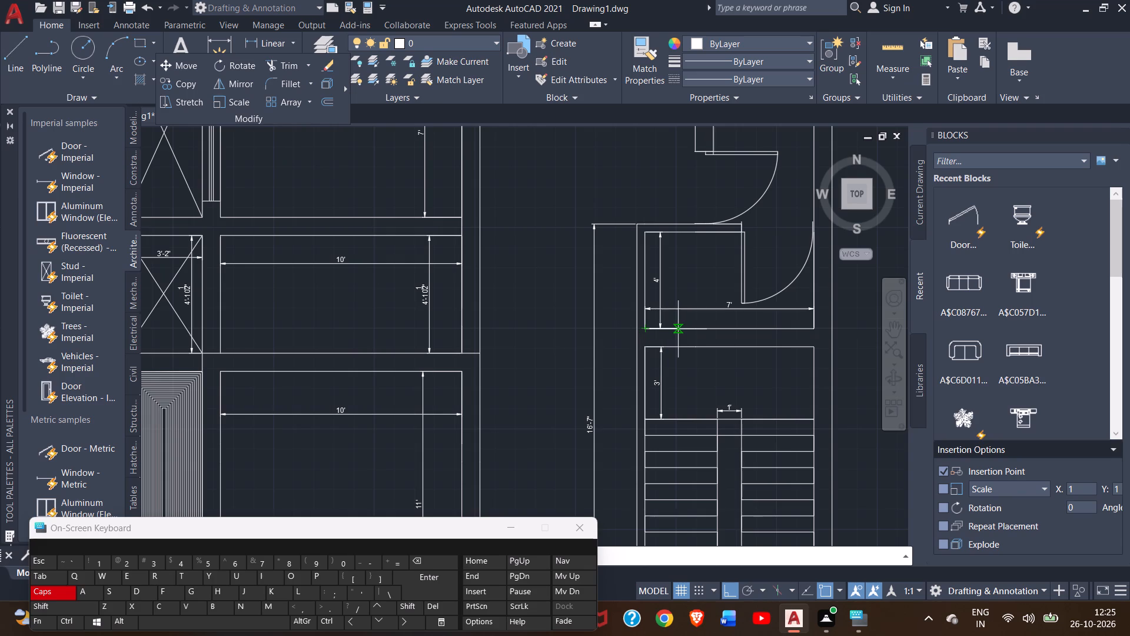
{"action": "left_click", "coordinate": [678, 329]}
{"action": "left_click", "coordinate": [678, 347]}
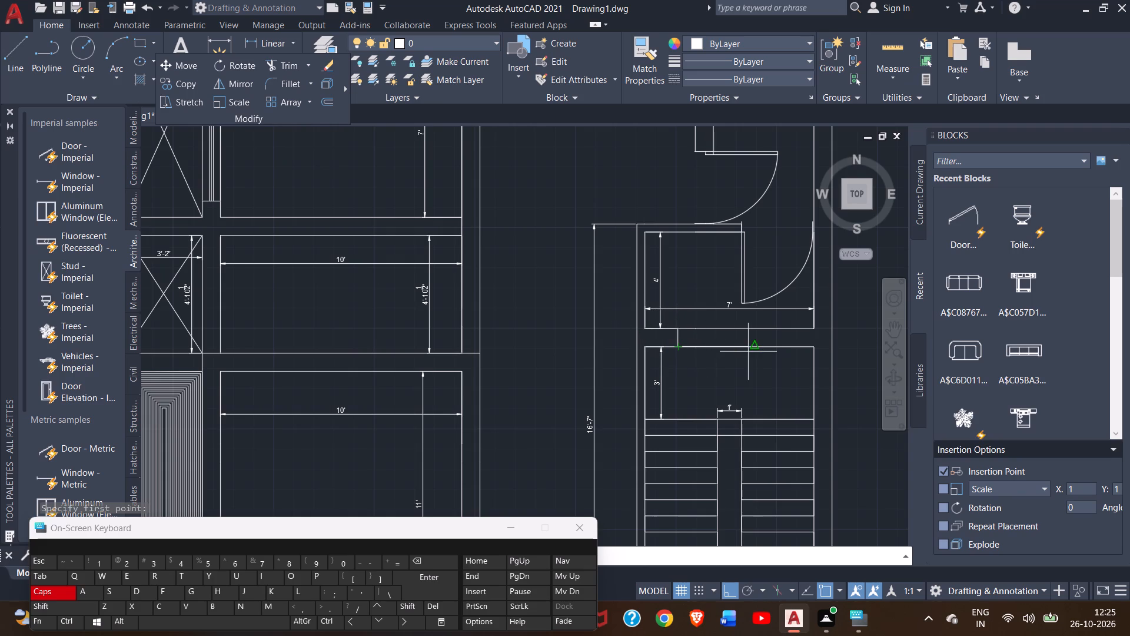
{"action": "type", "text": "3'"}
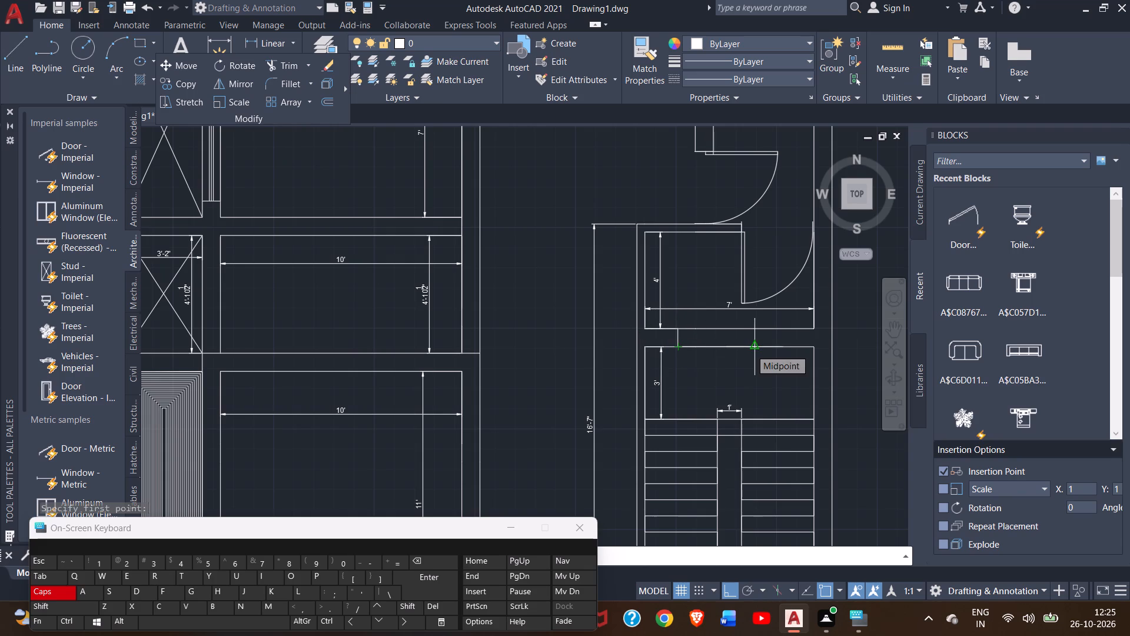
{"action": "key", "text": "Return"}
{"action": "scroll", "coordinate": [747, 323], "scroll_direction": "up", "scroll_amount": 2}
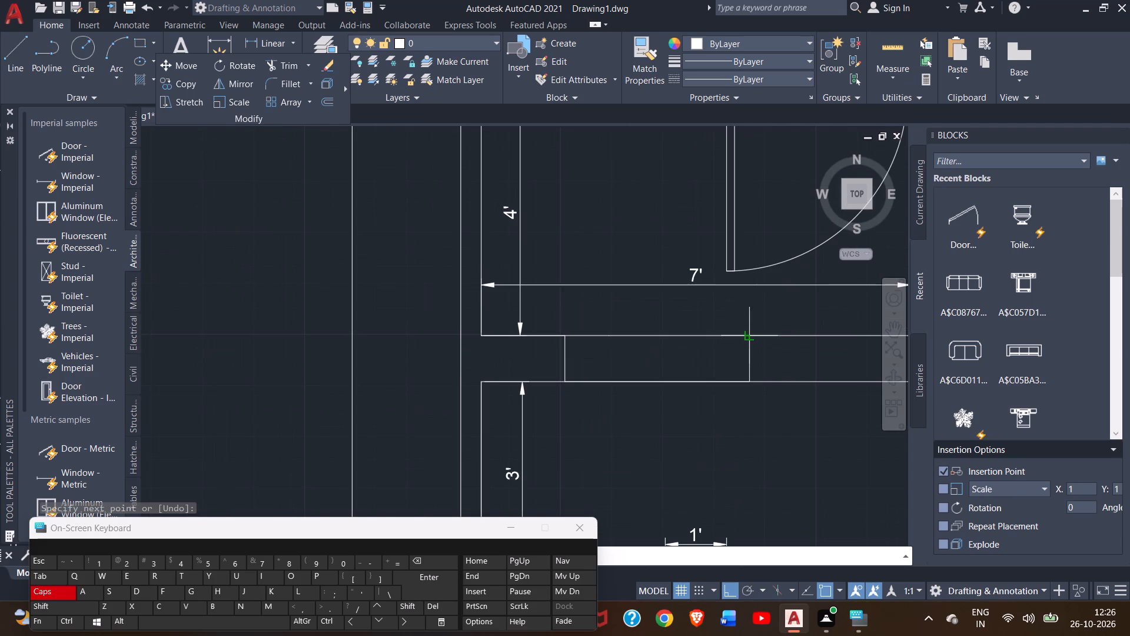
{"action": "left_click", "coordinate": [749, 334]}
{"action": "right_click", "coordinate": [743, 321]}
{"action": "left_click", "coordinate": [760, 323]}
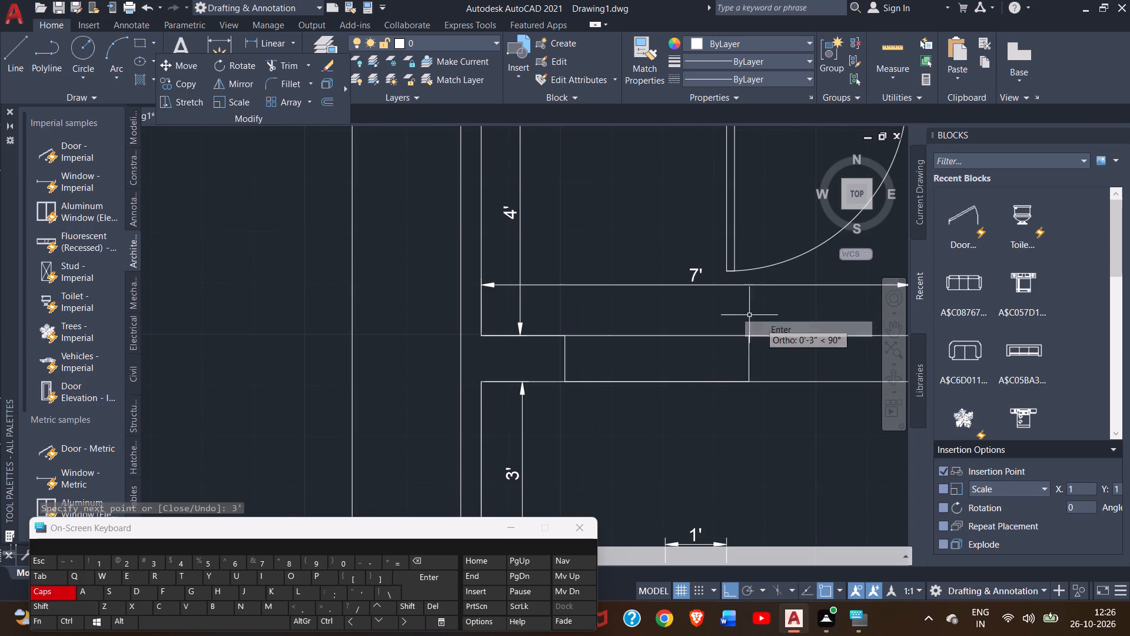
Draw an east-west centre line through the 3' window outline, joining the midpoints of its two end lines.
{"action": "left_click", "coordinate": [8, 62]}
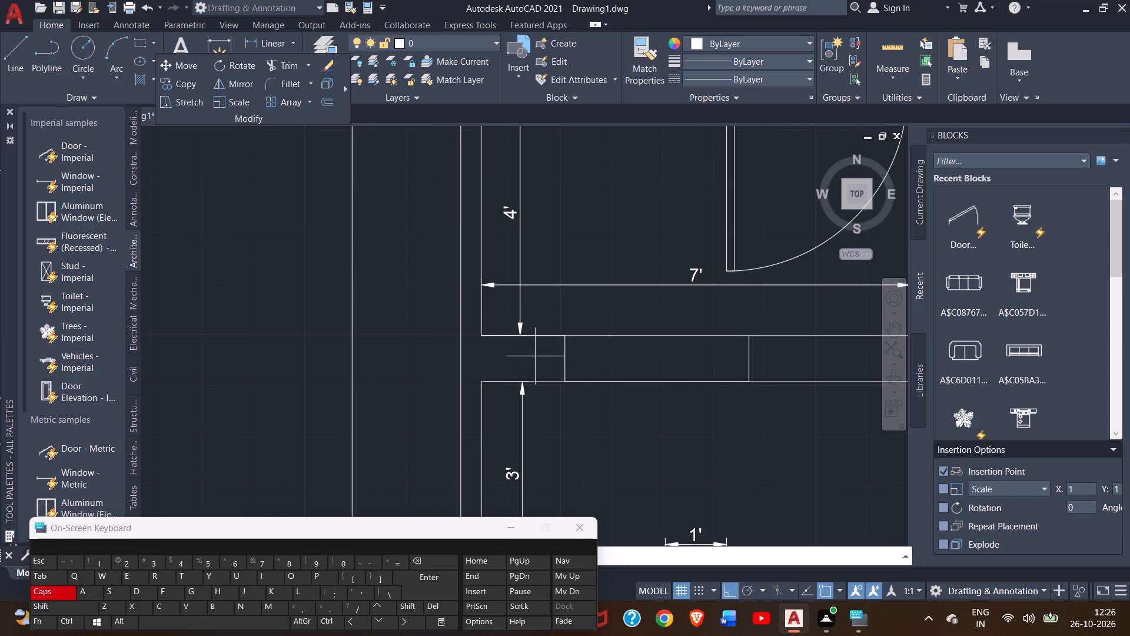
{"action": "left_click", "coordinate": [564, 358]}
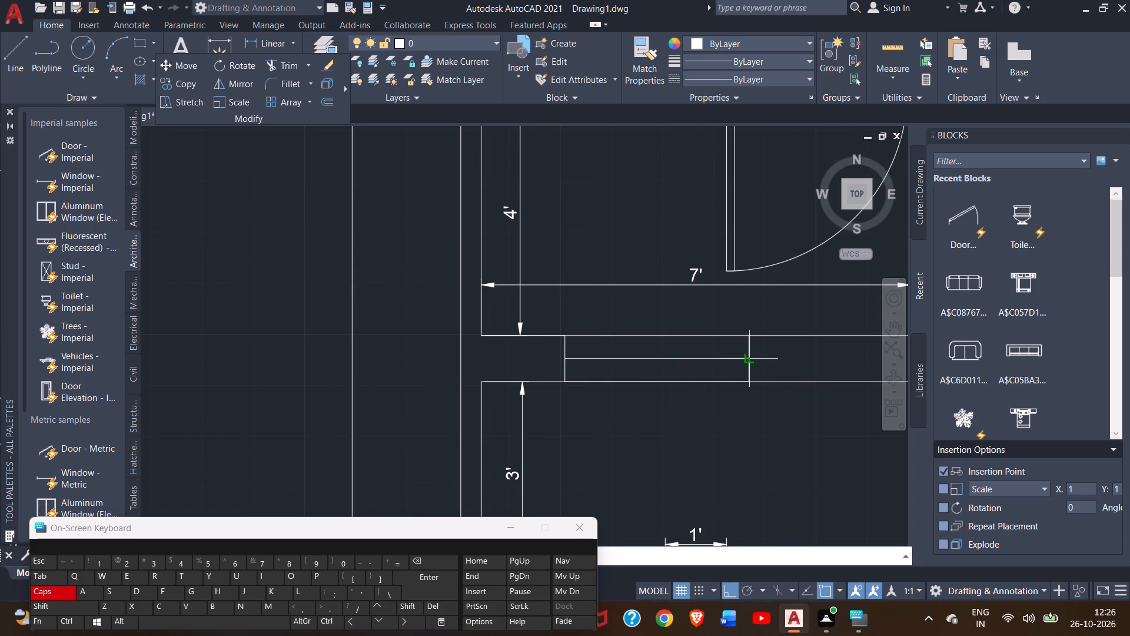
{"action": "left_click", "coordinate": [752, 359]}
{"action": "right_click", "coordinate": [753, 351]}
{"action": "double_click", "coordinate": [763, 354]}
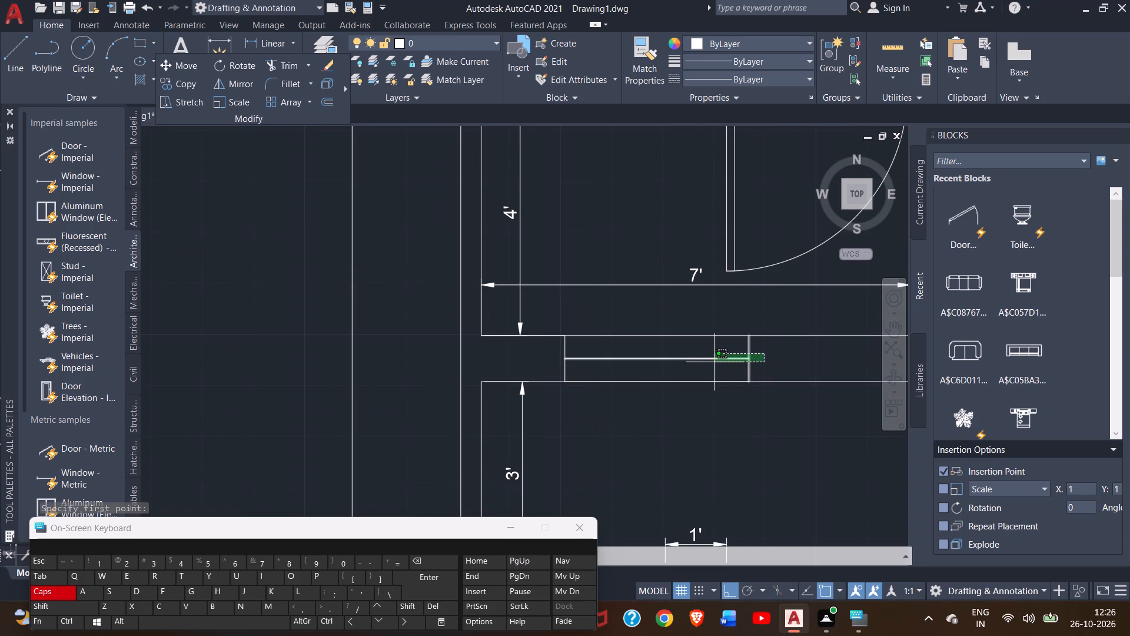
{"action": "left_click", "coordinate": [713, 358]}
{"action": "left_click", "coordinate": [698, 359]}
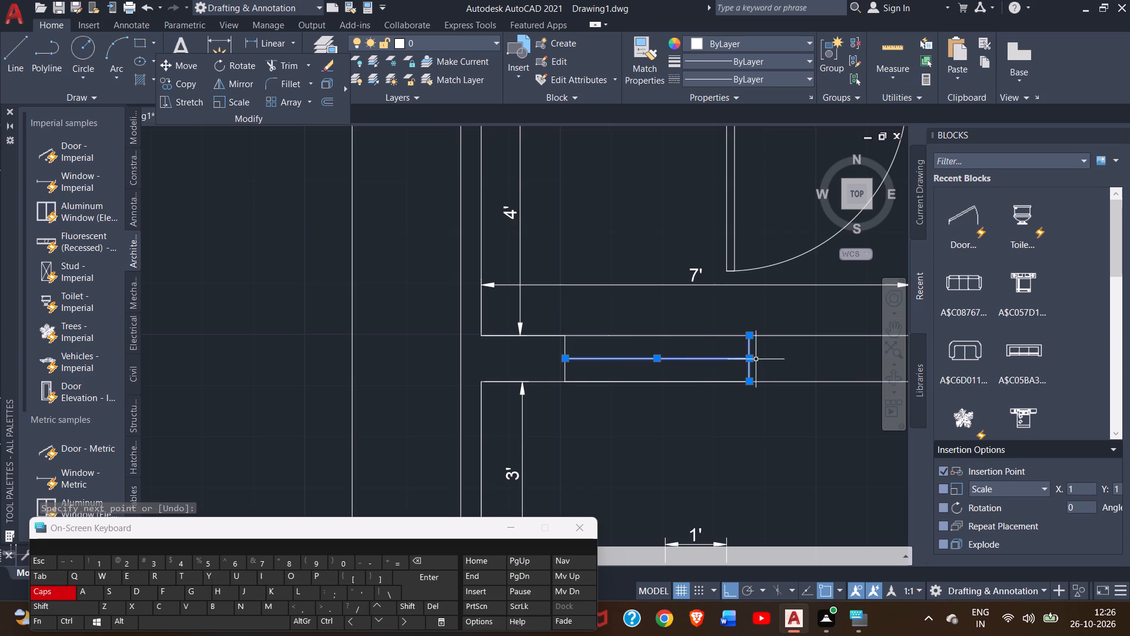
{"action": "left_click", "coordinate": [757, 359]}
{"action": "left_click", "coordinate": [773, 370]}
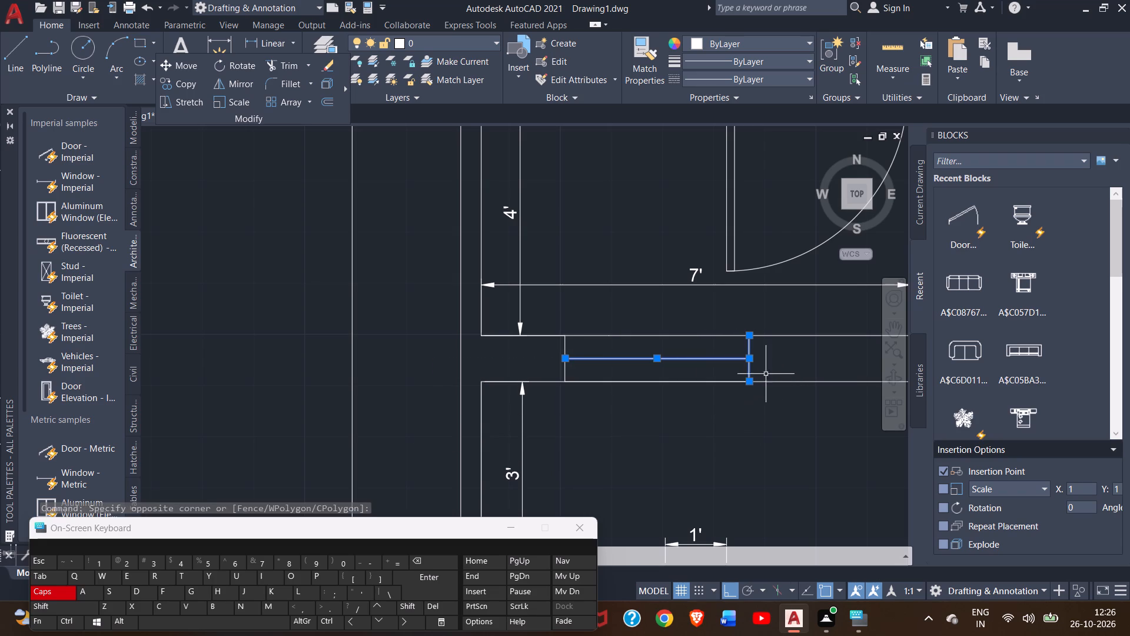
{"action": "key", "text": "Escape"}
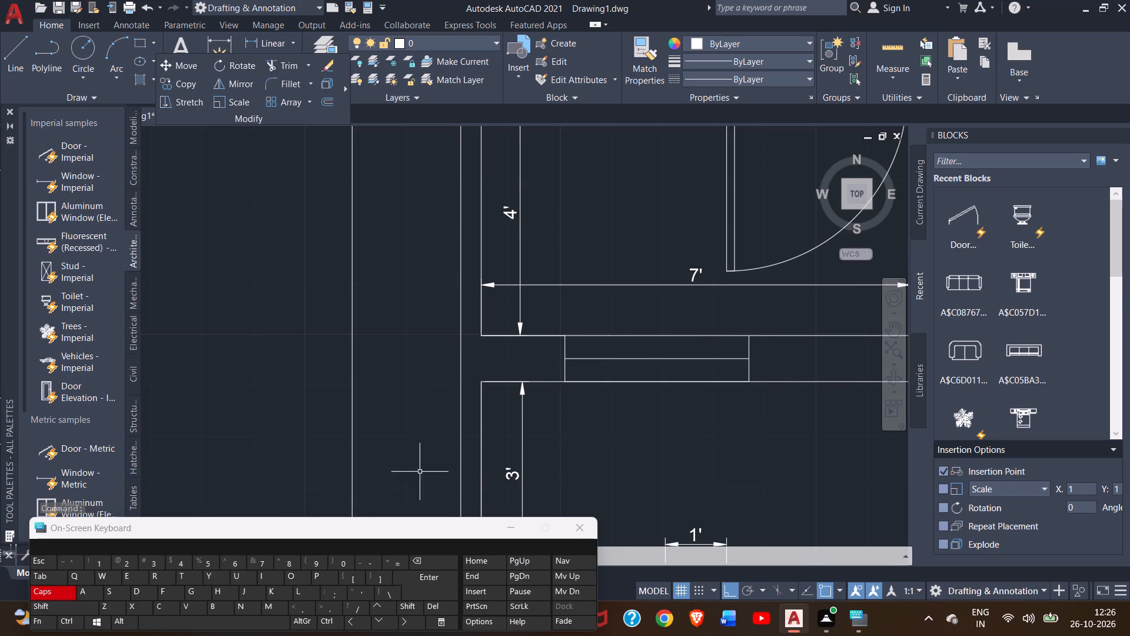
Offset the window's centre line by 1" to the south and to the north to form the glazing lines.
{"action": "left_click", "coordinate": [684, 359]}
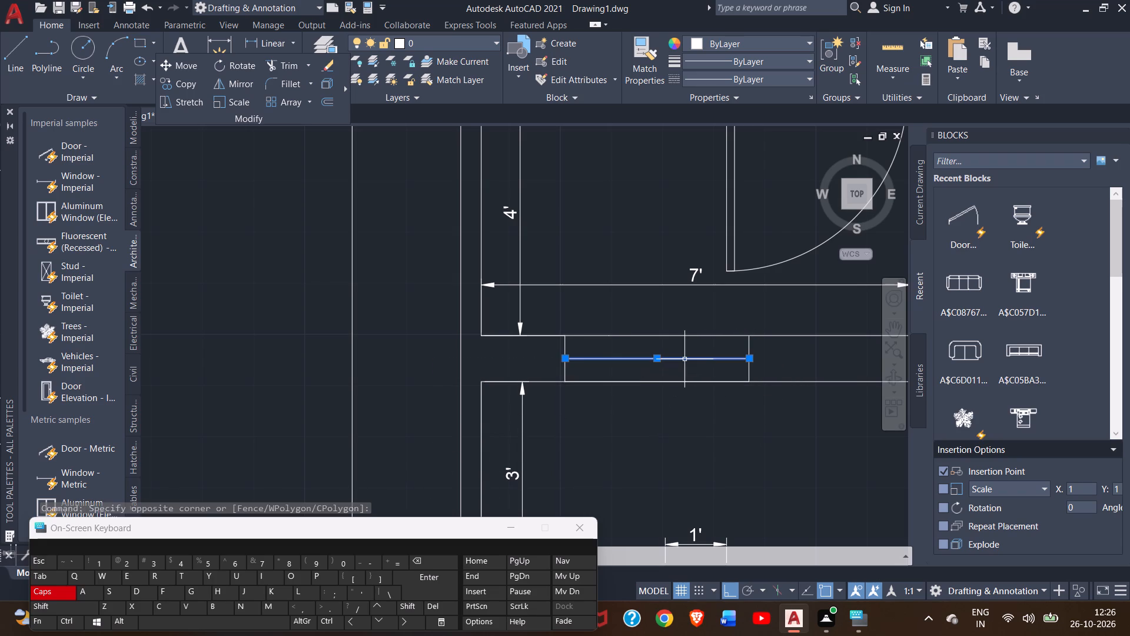
{"action": "type", "text": "OFF"}
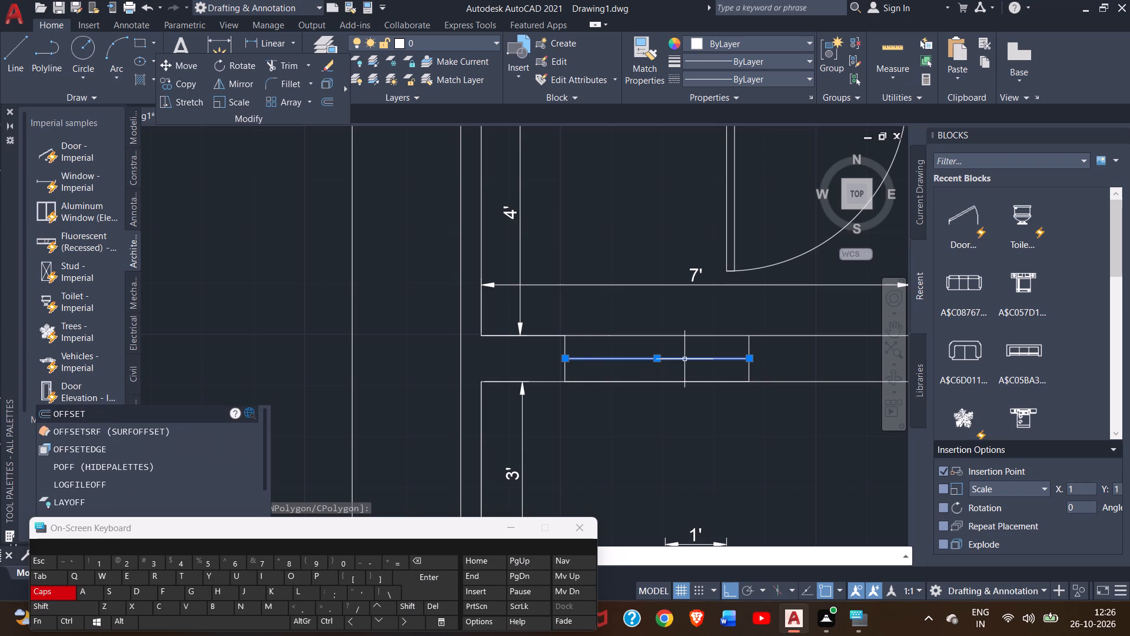
{"action": "key", "text": "Return"}
{"action": "key", "text": "1"}
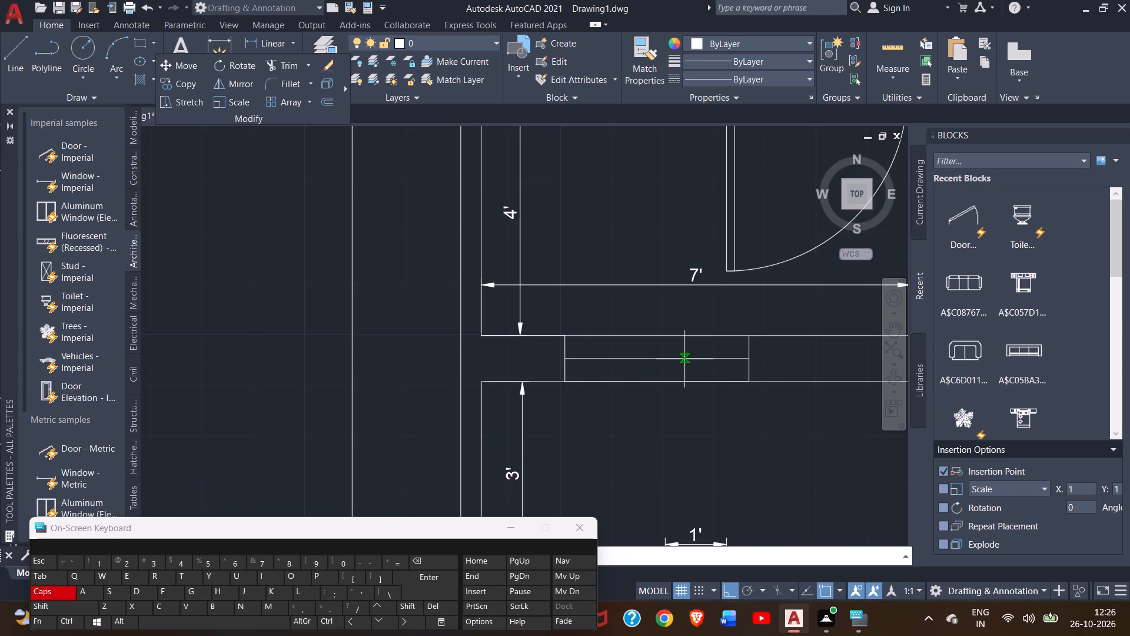
{"action": "key", "text": "shift+quotedbl"}
{"action": "key", "text": "Return"}
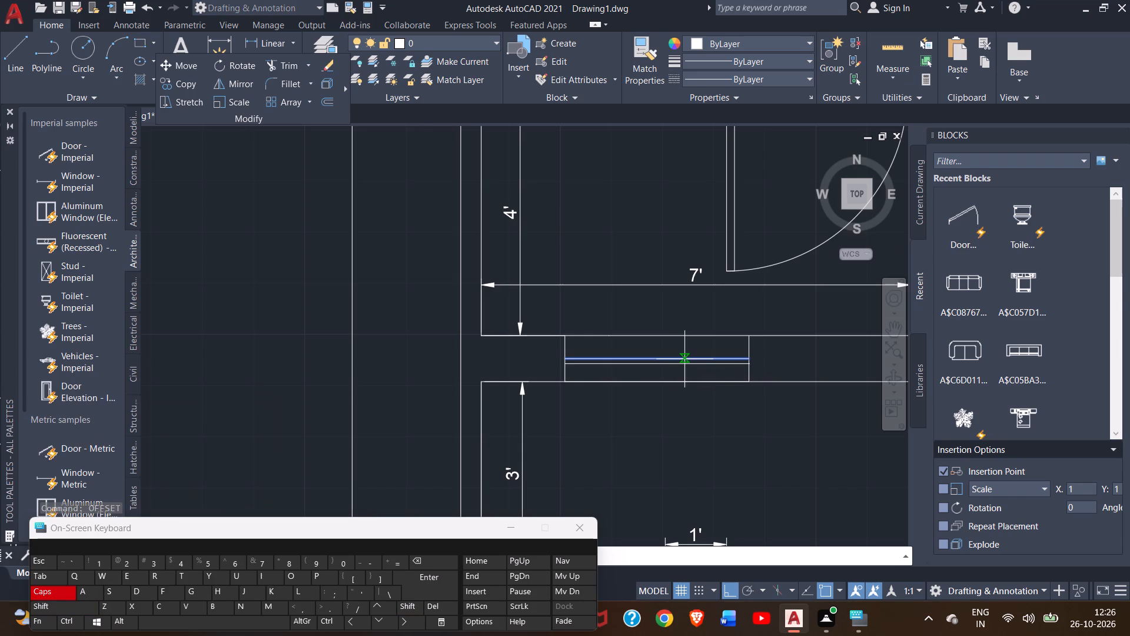
{"action": "scroll", "coordinate": [682, 357], "scroll_direction": "up", "scroll_amount": 1}
{"action": "left_click", "coordinate": [679, 396]}
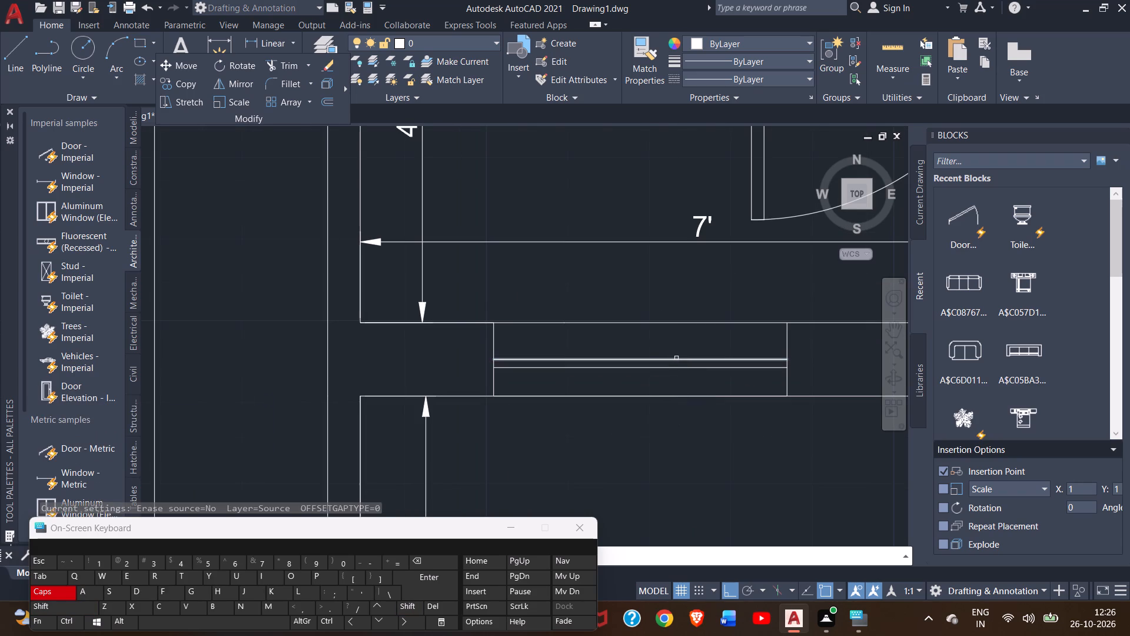
{"action": "left_click", "coordinate": [676, 358]}
{"action": "double_click", "coordinate": [680, 345]}
{"action": "scroll", "coordinate": [696, 383], "scroll_direction": "down", "scroll_amount": 1}
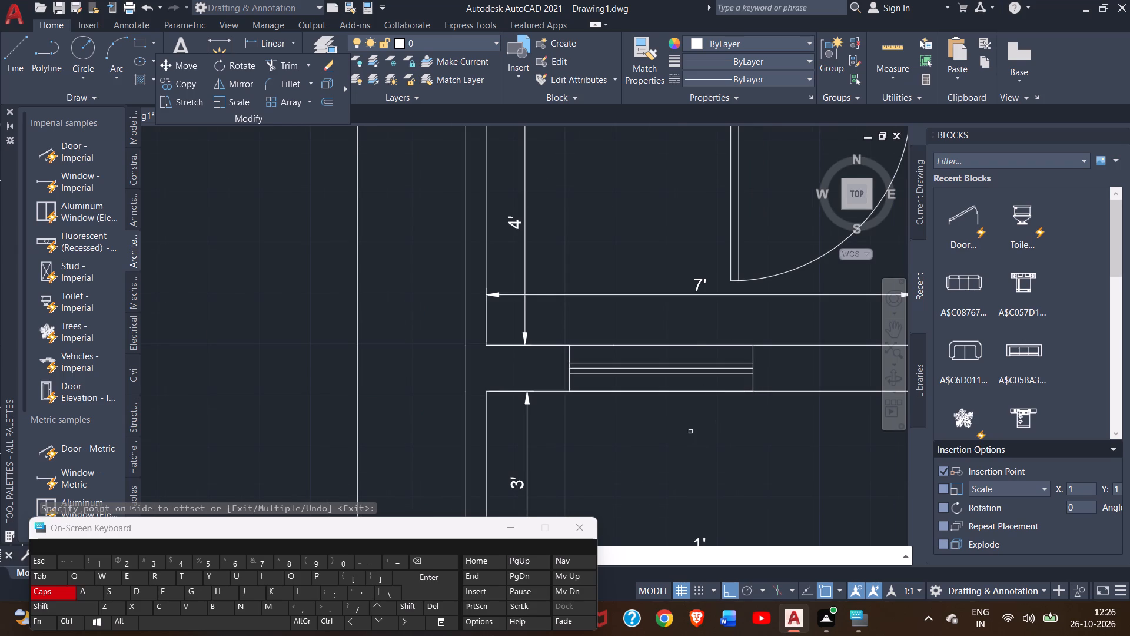
{"action": "scroll", "coordinate": [689, 431], "scroll_direction": "down", "scroll_amount": 2}
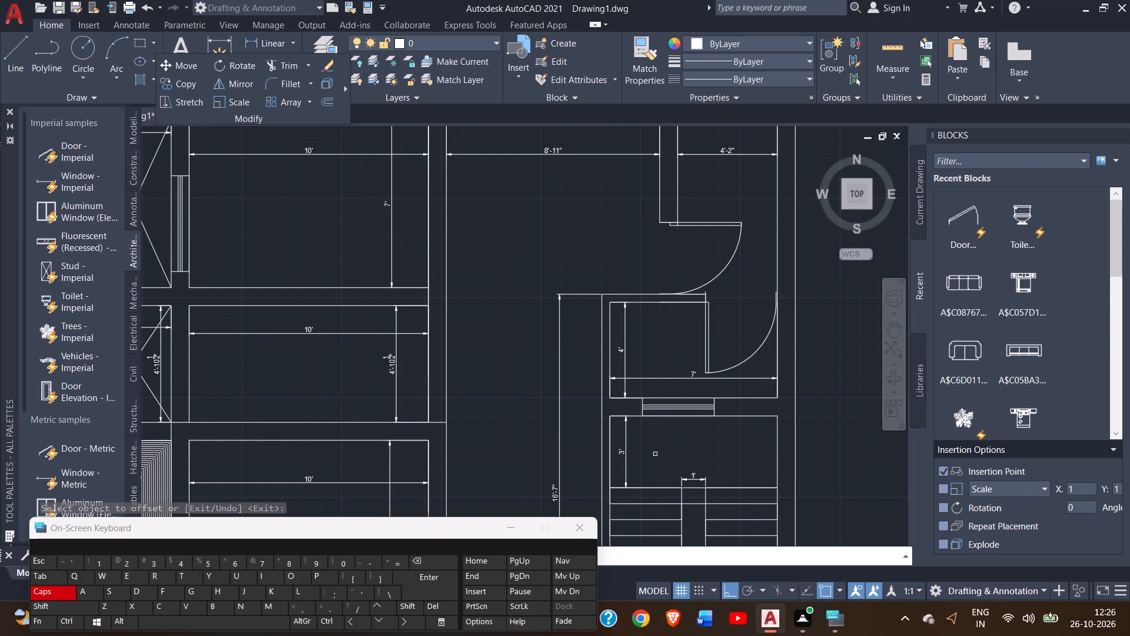
{"action": "scroll", "coordinate": [581, 425], "scroll_direction": "down", "scroll_amount": 3}
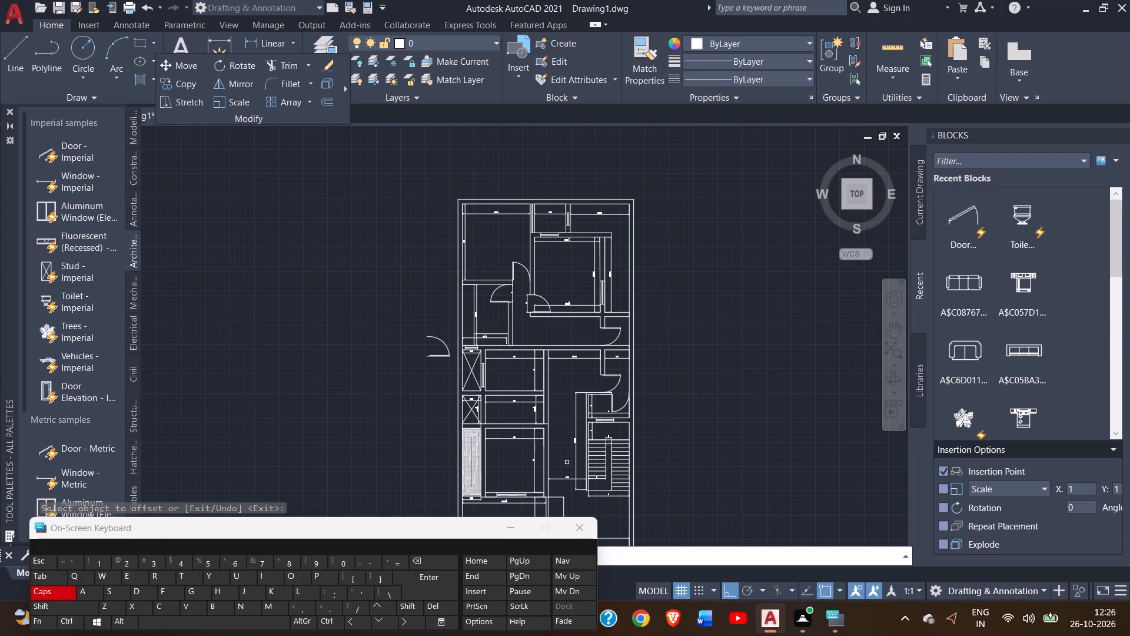
{"action": "middle_click_drag", "start_coordinate": [565, 460], "coordinate": [574, 379]}
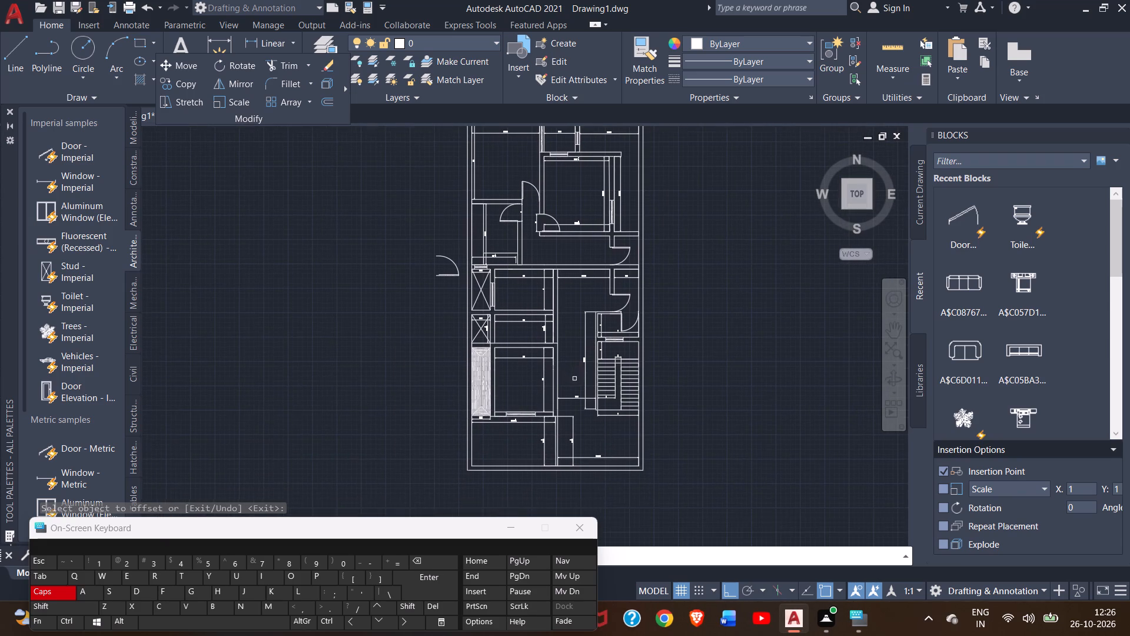
{"action": "scroll", "coordinate": [555, 320], "scroll_direction": "up", "scroll_amount": 2}
{"action": "right_click", "coordinate": [590, 277]}
{"action": "left_click", "coordinate": [603, 276]}
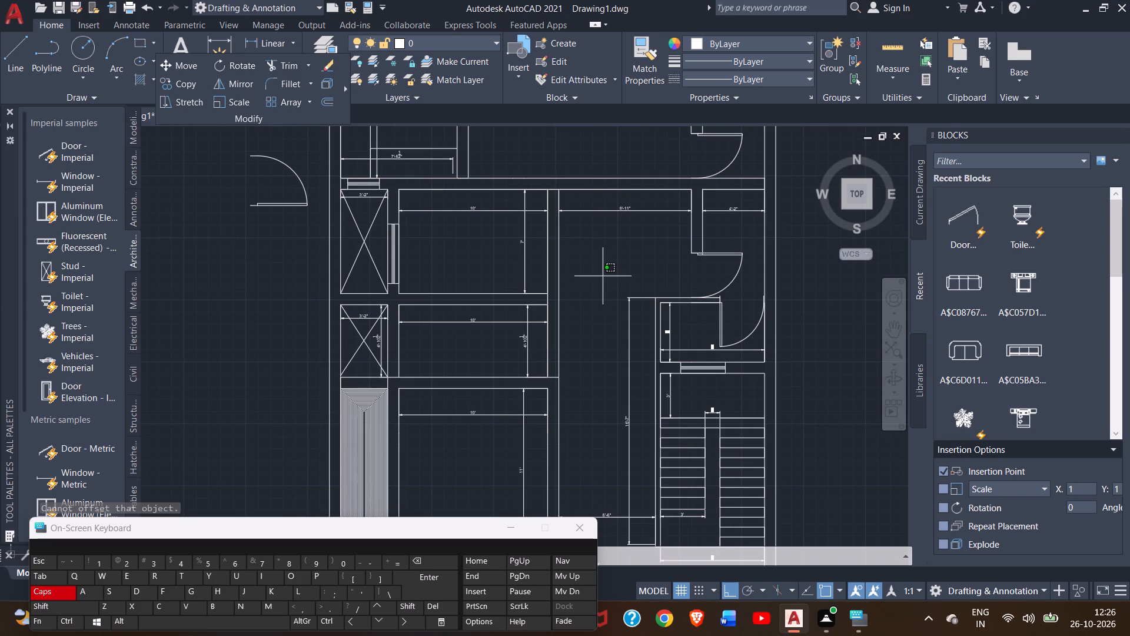
{"action": "left_click", "coordinate": [603, 279]}
{"action": "triple_click", "coordinate": [613, 276]}
{"action": "left_click", "coordinate": [622, 259]}
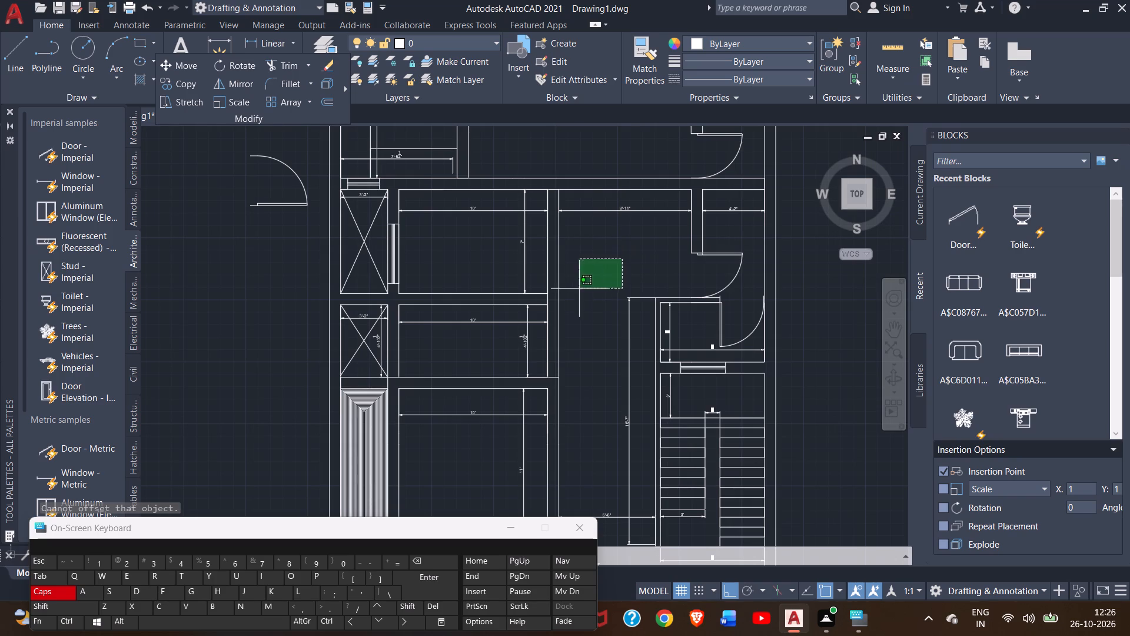
{"action": "left_click", "coordinate": [614, 289]}
{"action": "key", "text": "Escape"}
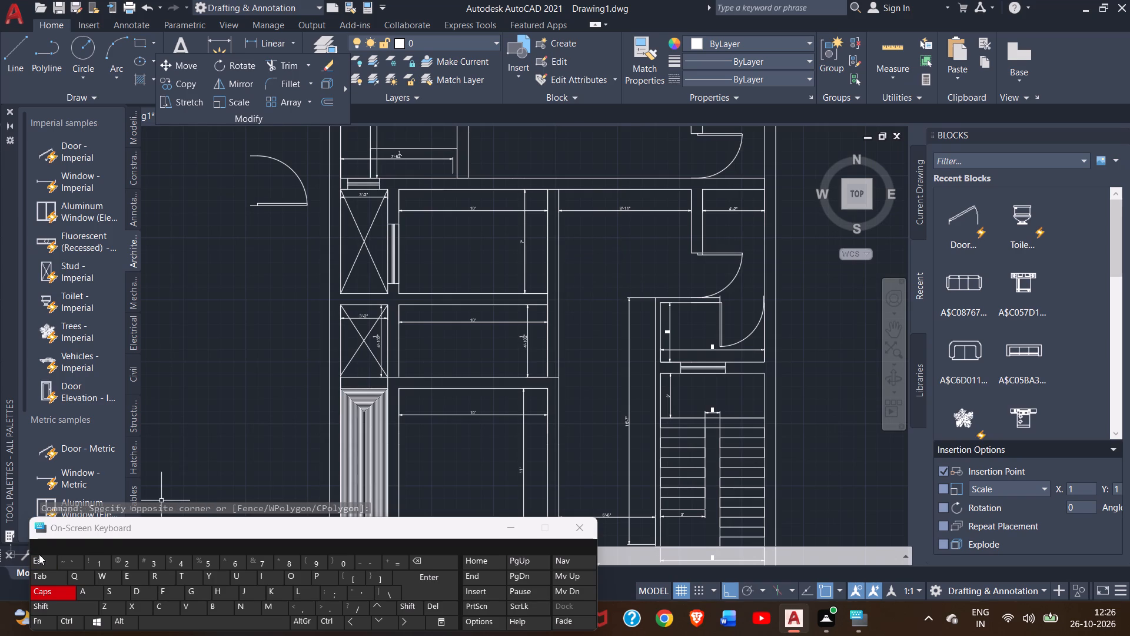
Draw a 3' door opening outline across the east wall of the 10' by 4'-10½" room, just north of its southeast corner.
{"action": "left_click", "coordinate": [22, 62]}
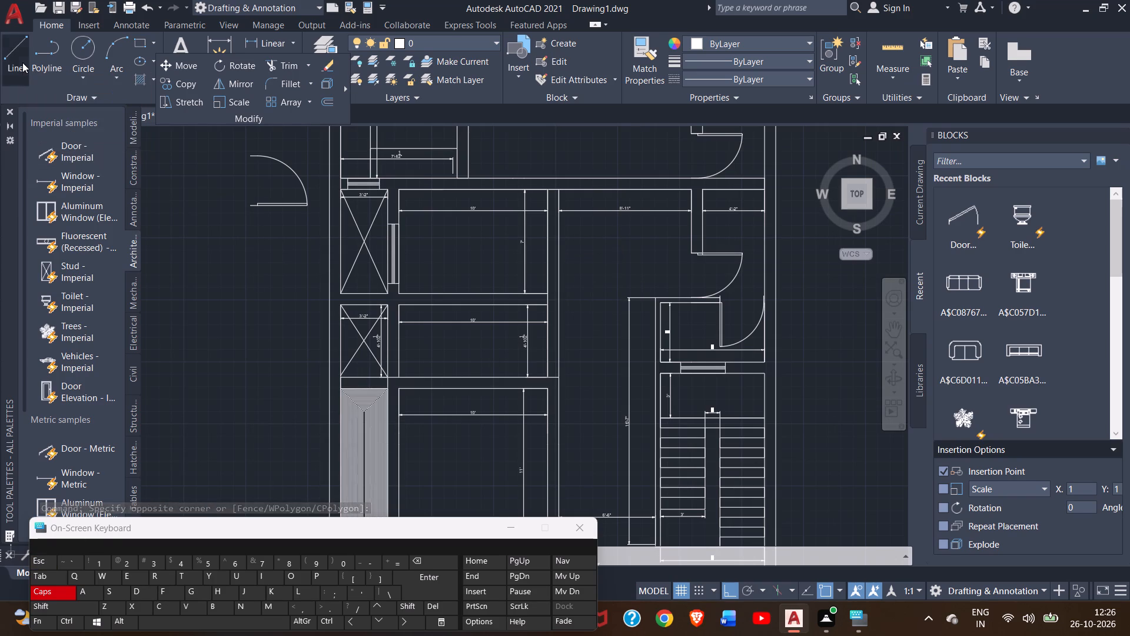
{"action": "scroll", "coordinate": [567, 368], "scroll_direction": "up", "scroll_amount": 3}
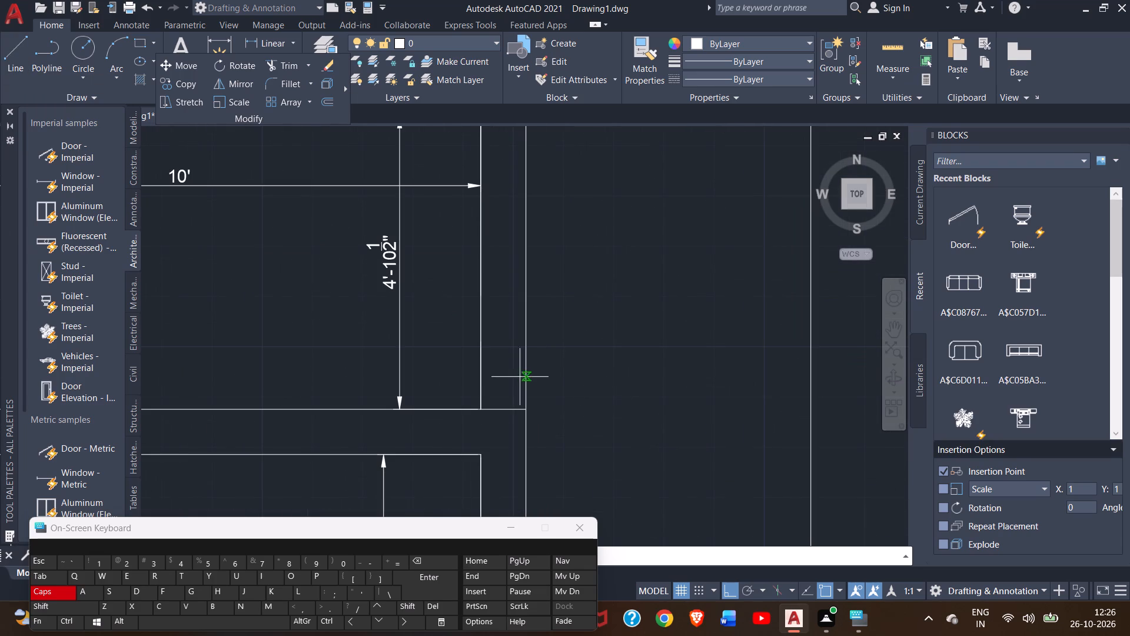
{"action": "double_click", "coordinate": [480, 405]}
{"action": "scroll", "coordinate": [480, 372], "scroll_direction": "down", "scroll_amount": 1}
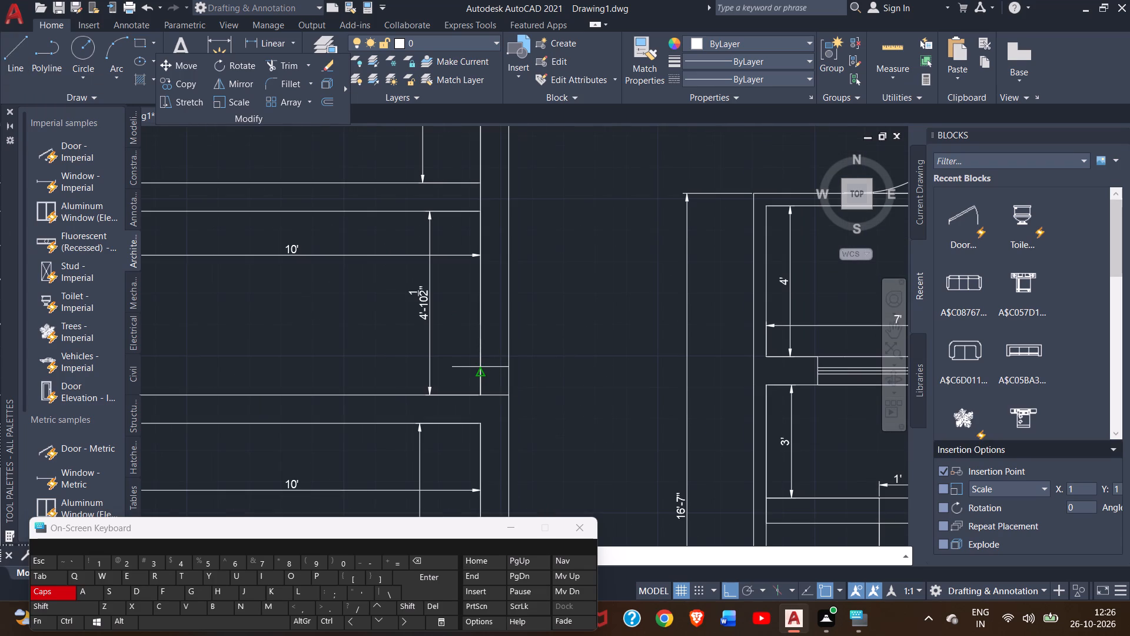
{"action": "left_click", "coordinate": [480, 367]}
{"action": "type", "text": "3'"}
{"action": "key", "text": "Return"}
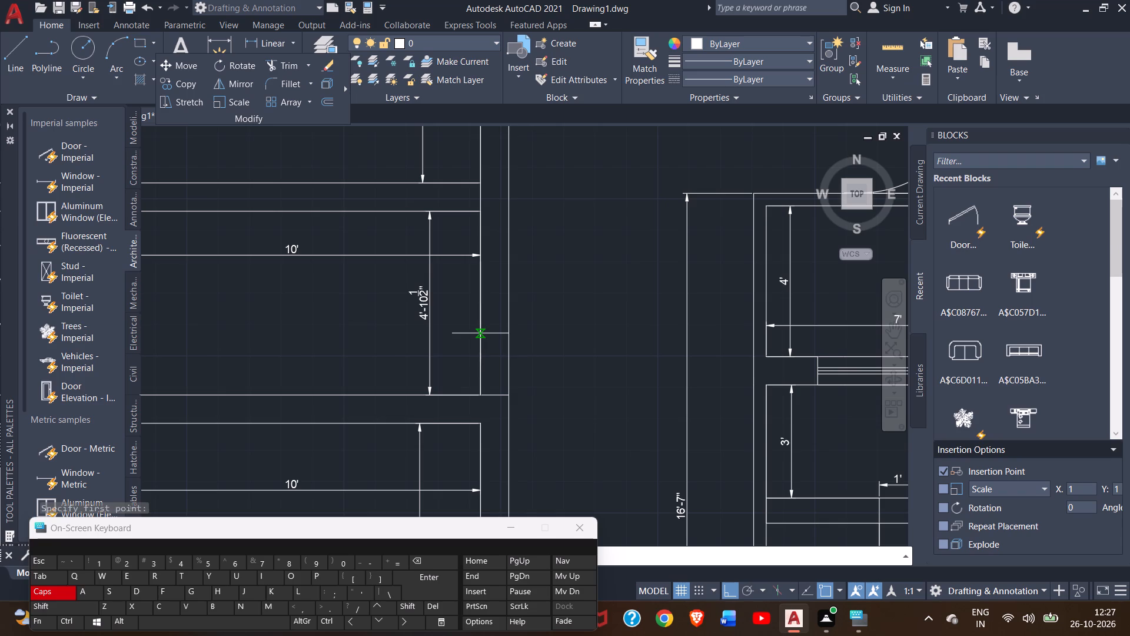
{"action": "scroll", "coordinate": [508, 266], "scroll_direction": "up", "scroll_amount": 1}
{"action": "left_click", "coordinate": [508, 254]}
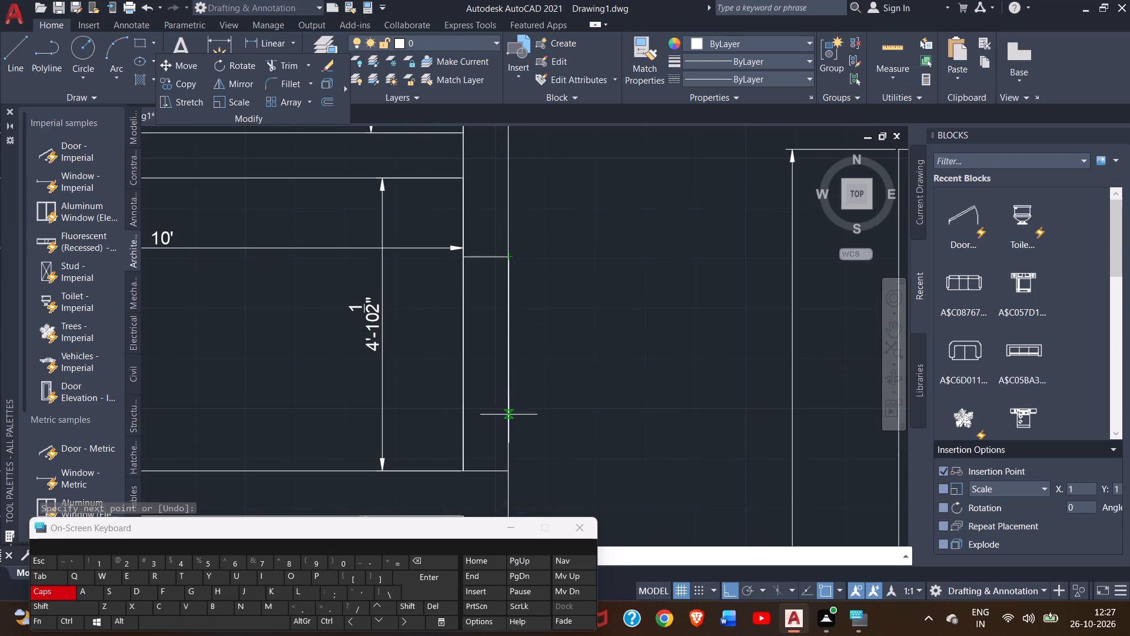
{"action": "type", "text": "3'"}
{"action": "key", "text": "Return"}
{"action": "left_click", "coordinate": [463, 438]}
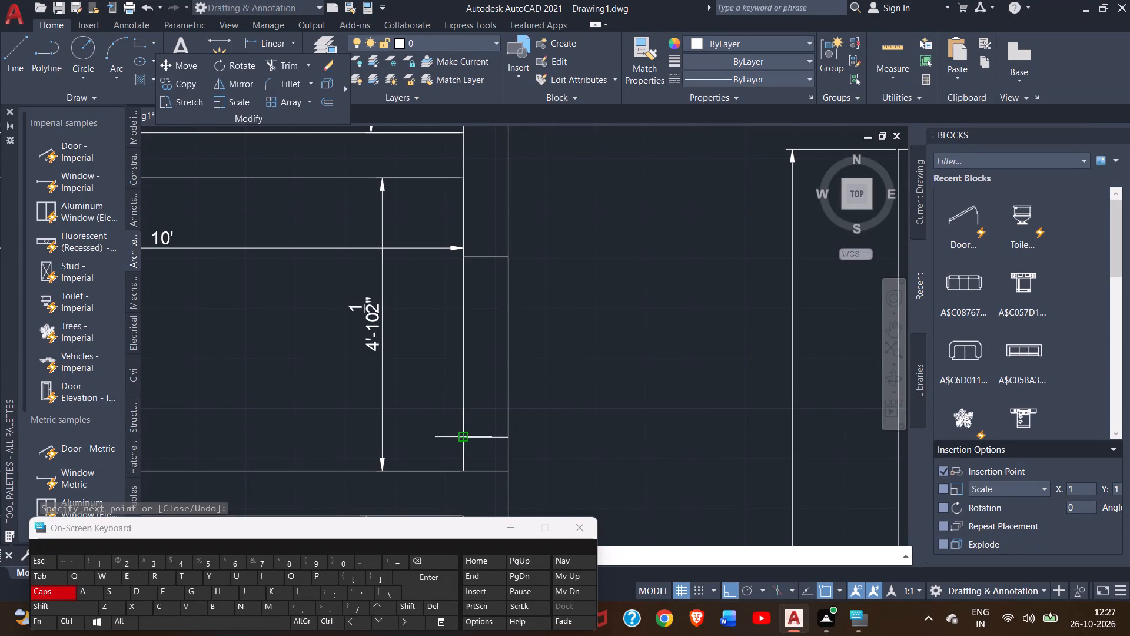
{"action": "right_click", "coordinate": [482, 399]}
{"action": "double_click", "coordinate": [510, 407]}
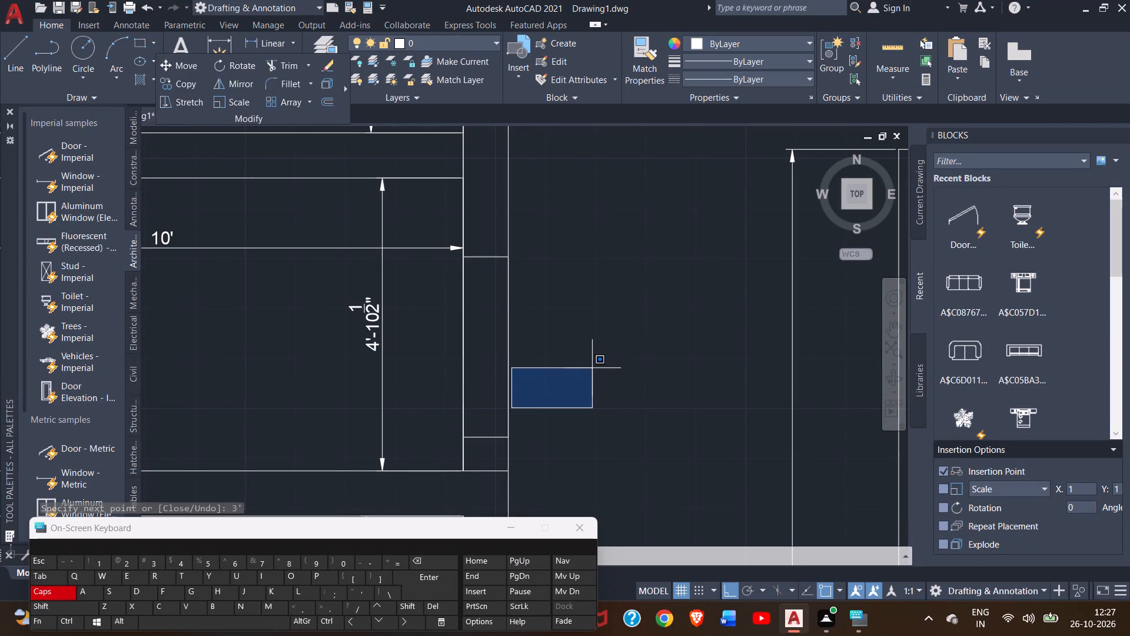
{"action": "double_click", "coordinate": [592, 368]}
Trim the wall lines between the two jambs to clear the 3' opening in the room's east wall.
{"action": "left_click", "coordinate": [287, 65]}
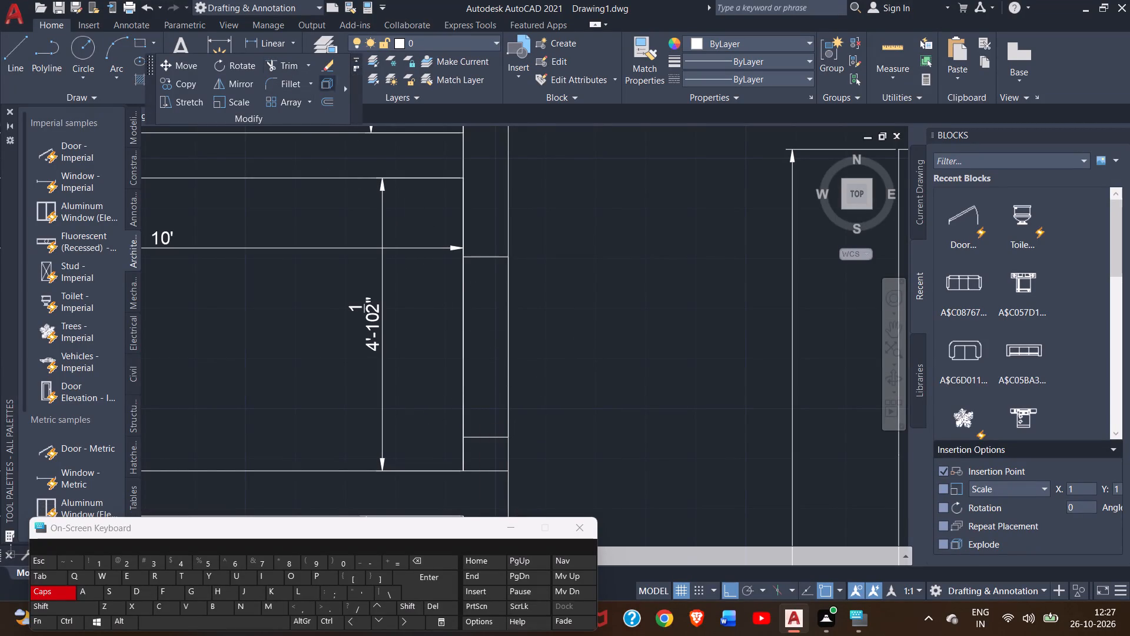
{"action": "left_click_drag", "start_coordinate": [556, 323], "coordinate": [450, 333]}
{"action": "left_click", "coordinate": [450, 333]}
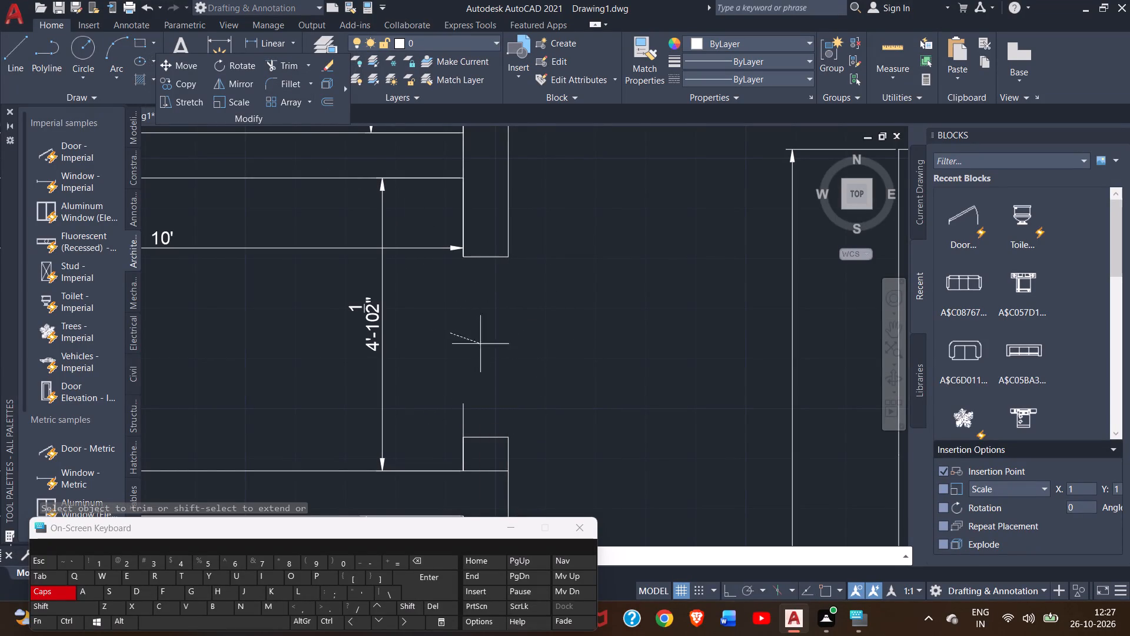
{"action": "double_click", "coordinate": [466, 418]}
{"action": "right_click", "coordinate": [528, 357]}
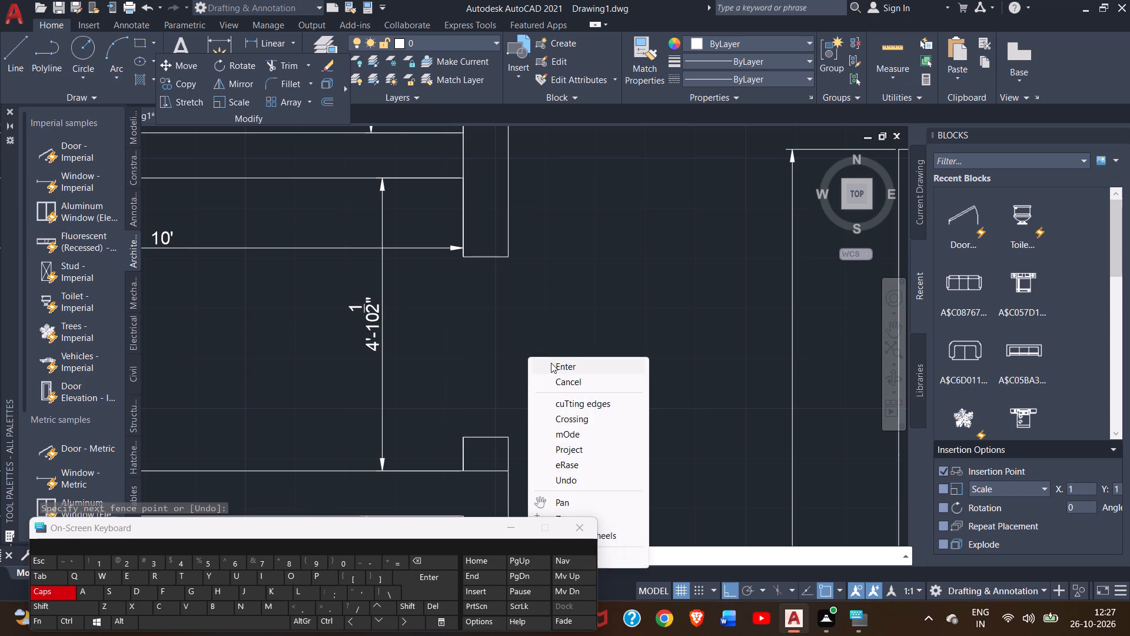
{"action": "double_click", "coordinate": [552, 365]}
Copy the spare door block from outside the plan to the west corner of the new opening's south jamb.
{"action": "scroll", "coordinate": [477, 366], "scroll_direction": "down", "scroll_amount": 4}
{"action": "left_click", "coordinate": [511, 354]}
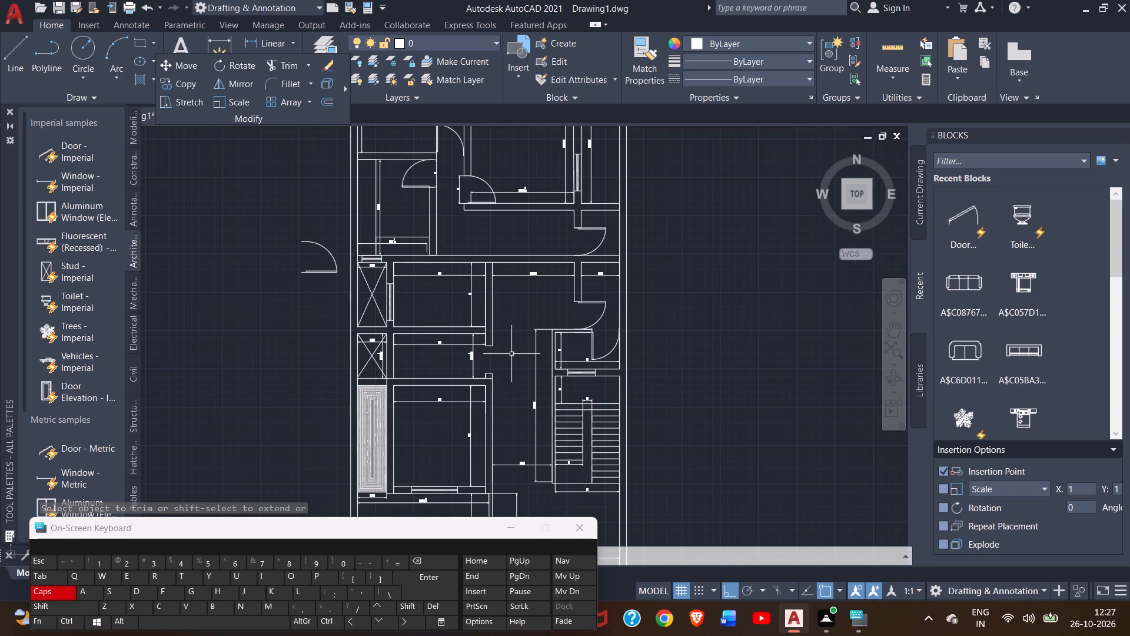
{"action": "left_click", "coordinate": [317, 271]}
{"action": "left_click", "coordinate": [172, 79]}
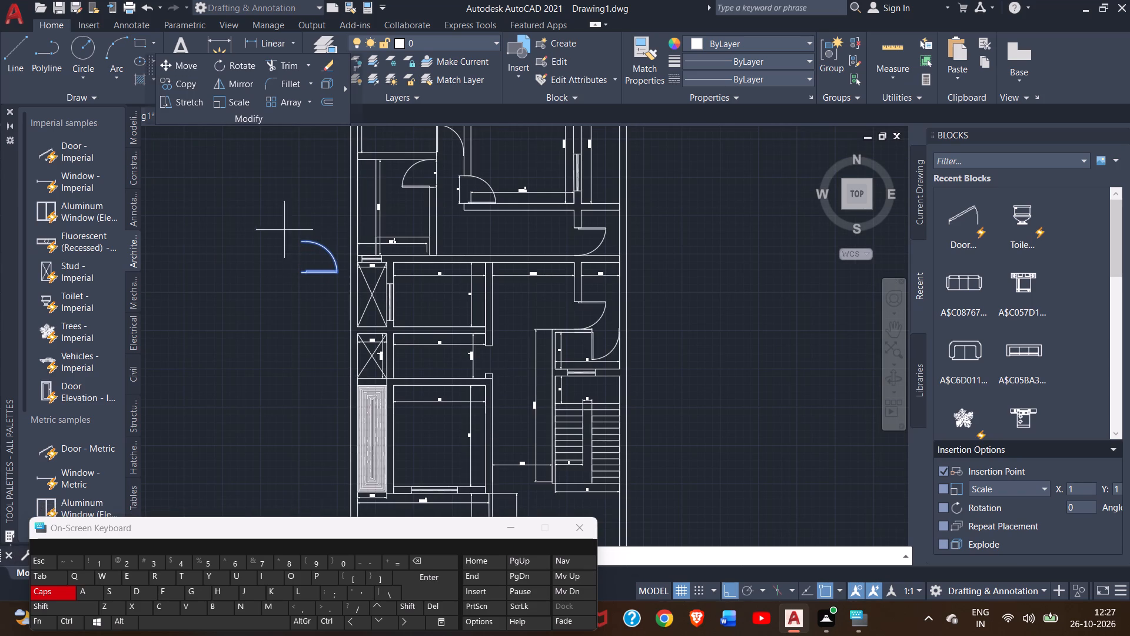
{"action": "left_click", "coordinate": [301, 271]}
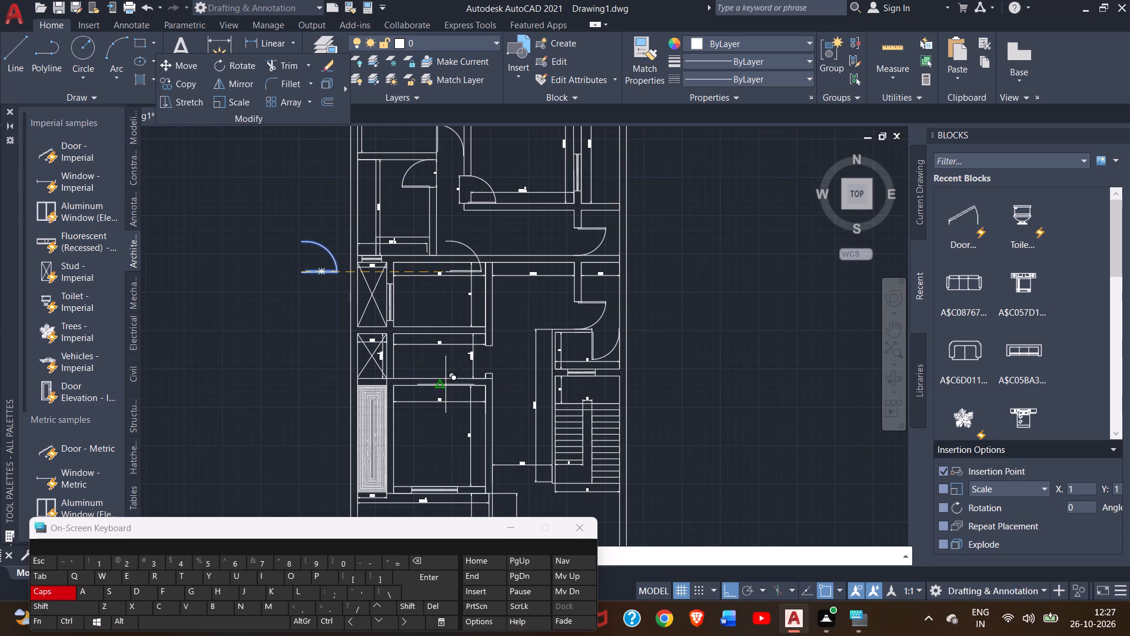
{"action": "scroll", "coordinate": [464, 375], "scroll_direction": "up", "scroll_amount": 2}
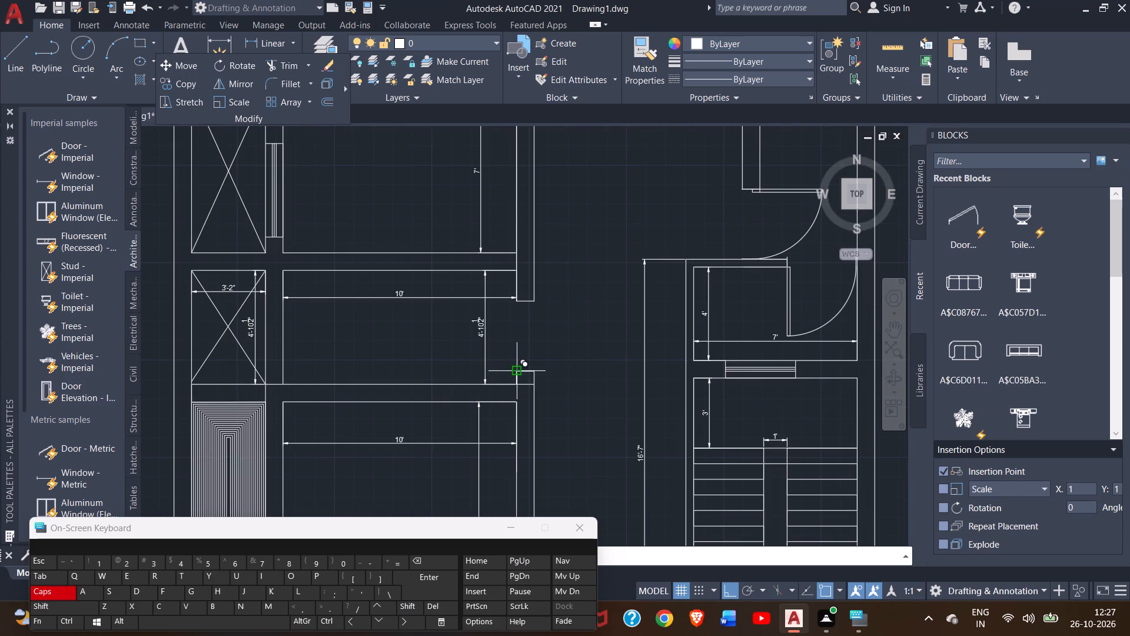
{"action": "left_click", "coordinate": [520, 371]}
{"action": "right_click", "coordinate": [538, 320]}
{"action": "left_click", "coordinate": [563, 326]}
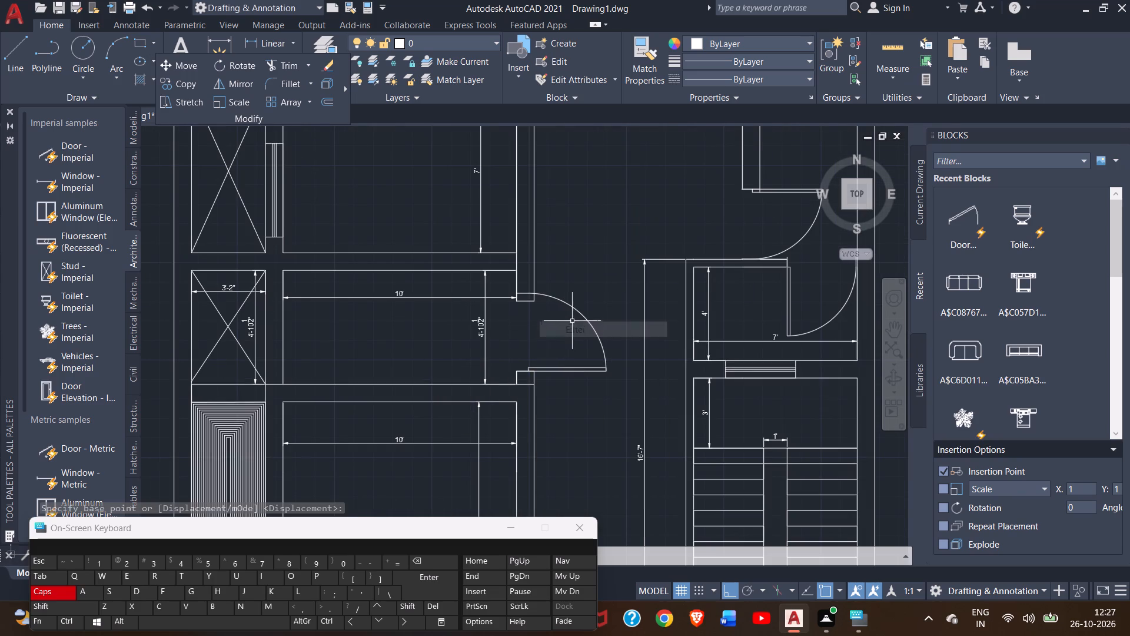
Scale down the copied door about its base corner on the south jamb, making its swing less than half the opening.
{"action": "left_click", "coordinate": [573, 306]}
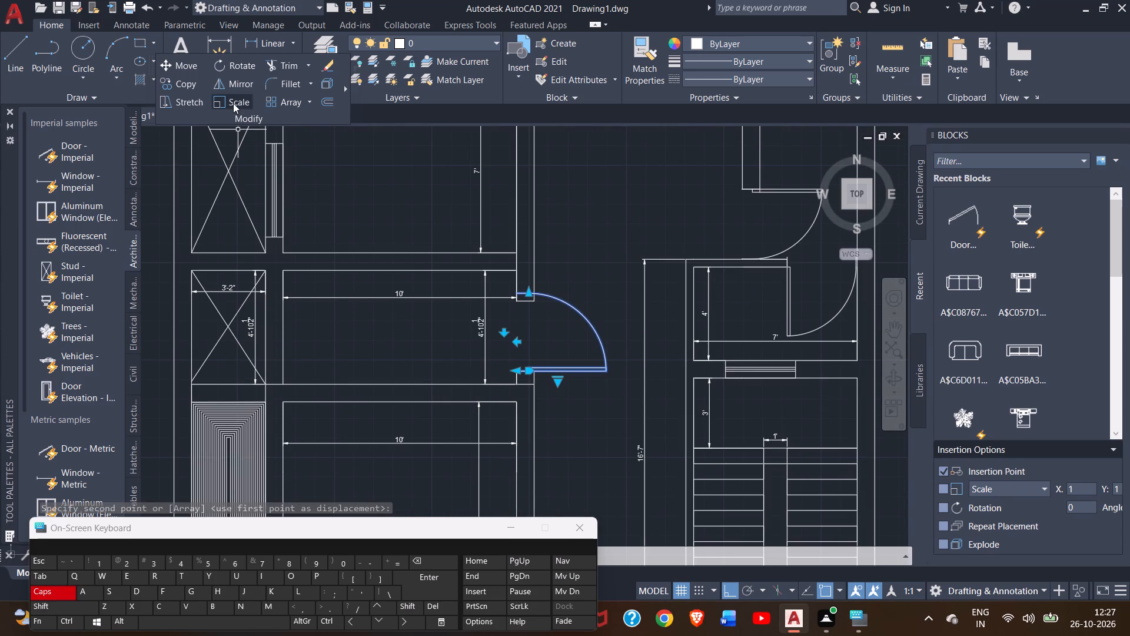
{"action": "left_click", "coordinate": [223, 100]}
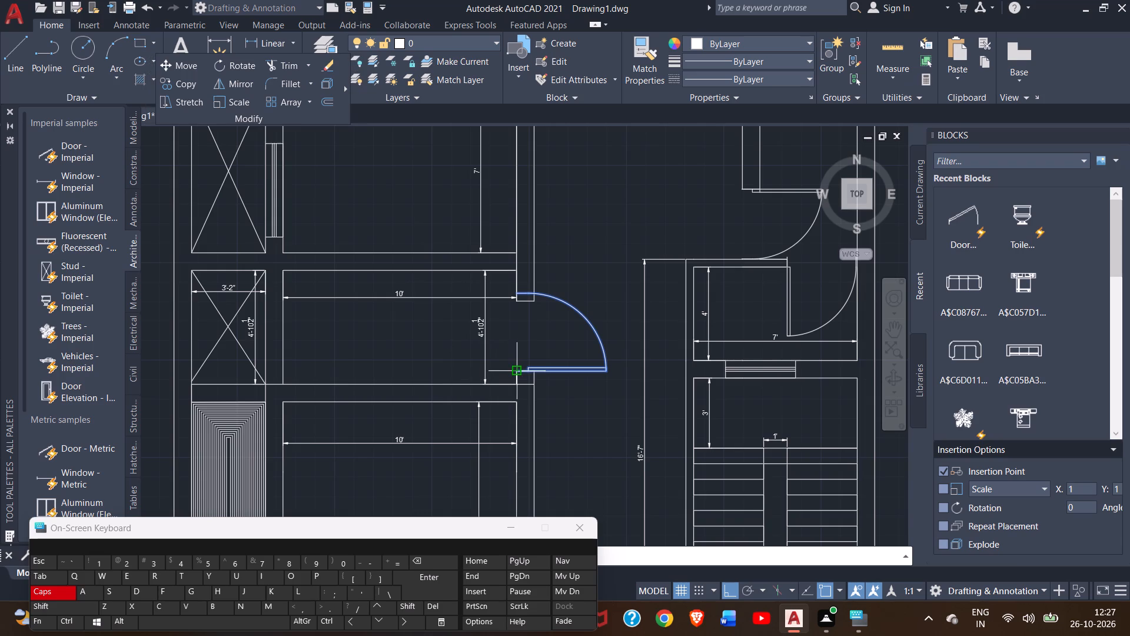
{"action": "left_click_drag", "start_coordinate": [517, 371], "coordinate": [520, 354]}
{"action": "triple_click", "coordinate": [520, 354]}
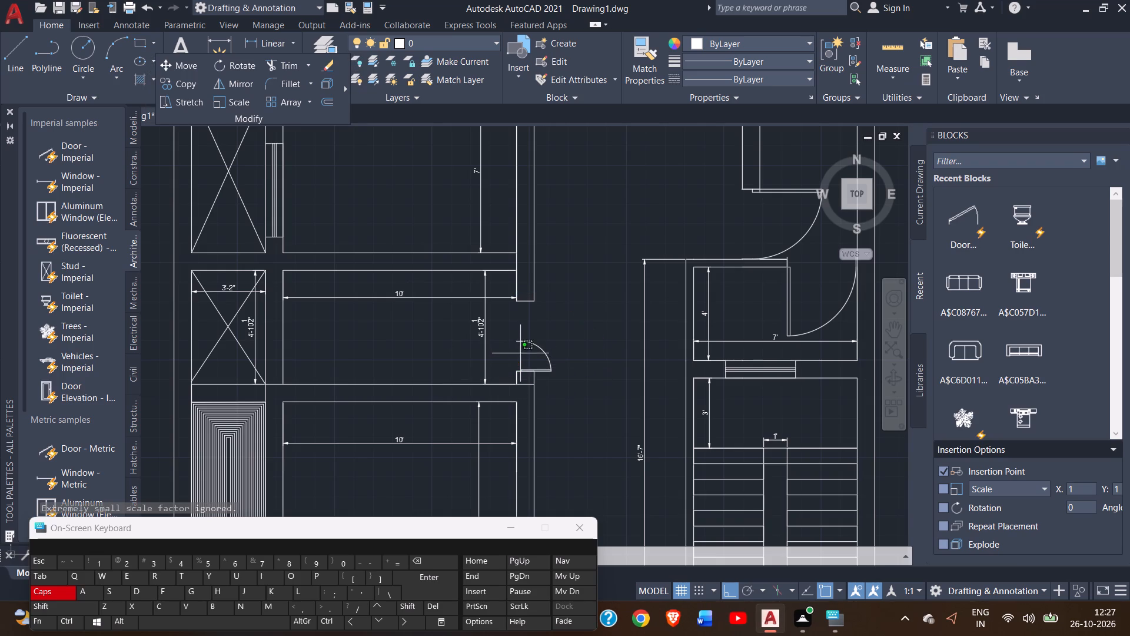
{"action": "left_click", "coordinate": [511, 349]}
{"action": "left_click", "coordinate": [531, 343]}
Draw a north-south line along the room side of the opening, joining the west corners of the two jambs.
{"action": "left_click", "coordinate": [12, 67]}
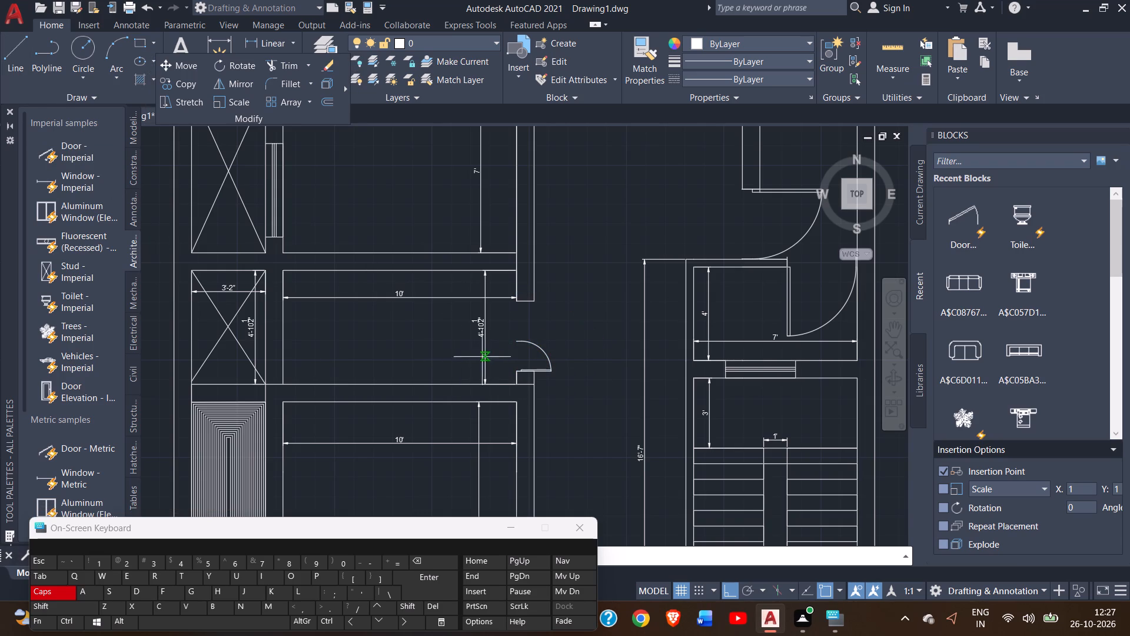
{"action": "scroll", "coordinate": [513, 361], "scroll_direction": "up", "scroll_amount": 1}
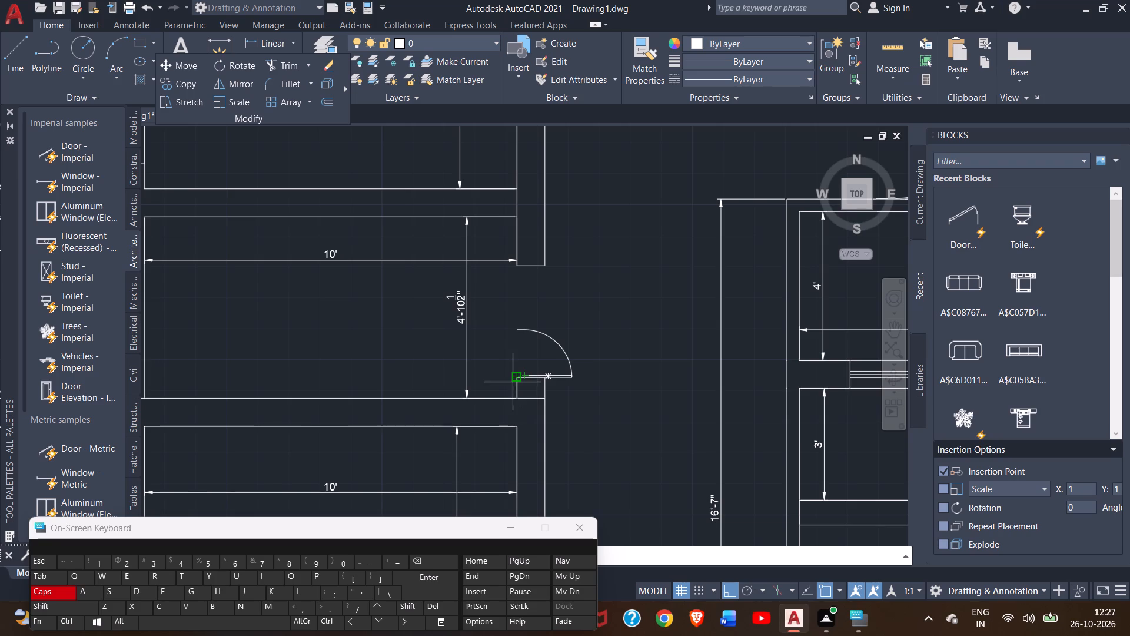
{"action": "left_click", "coordinate": [516, 379]}
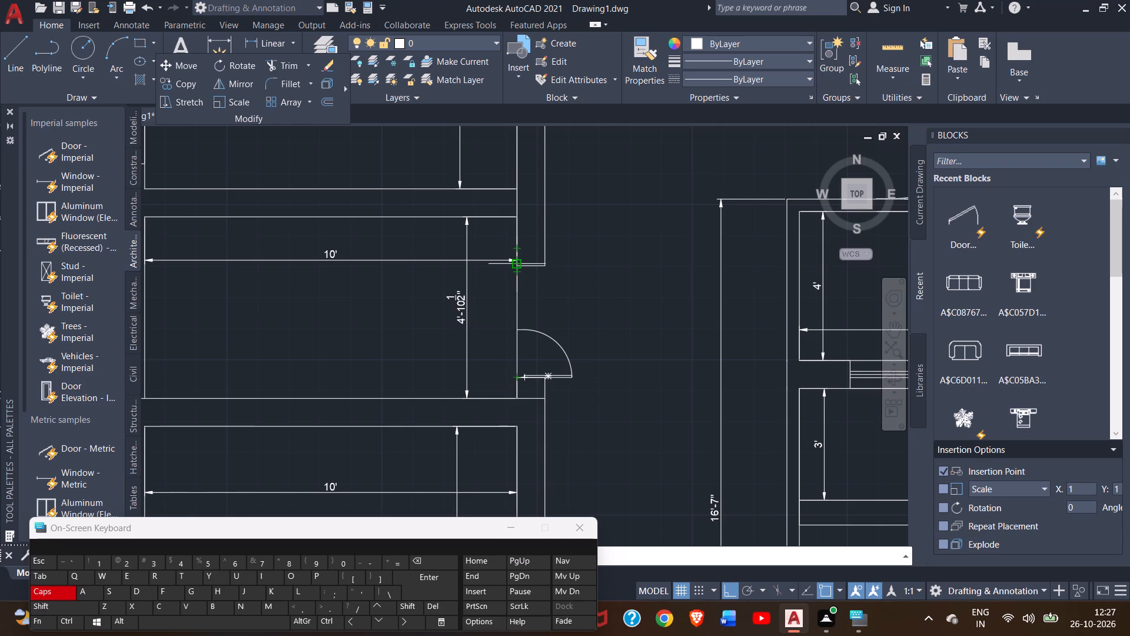
{"action": "left_click", "coordinate": [516, 264]}
{"action": "right_click", "coordinate": [567, 296]}
{"action": "left_click", "coordinate": [589, 303]}
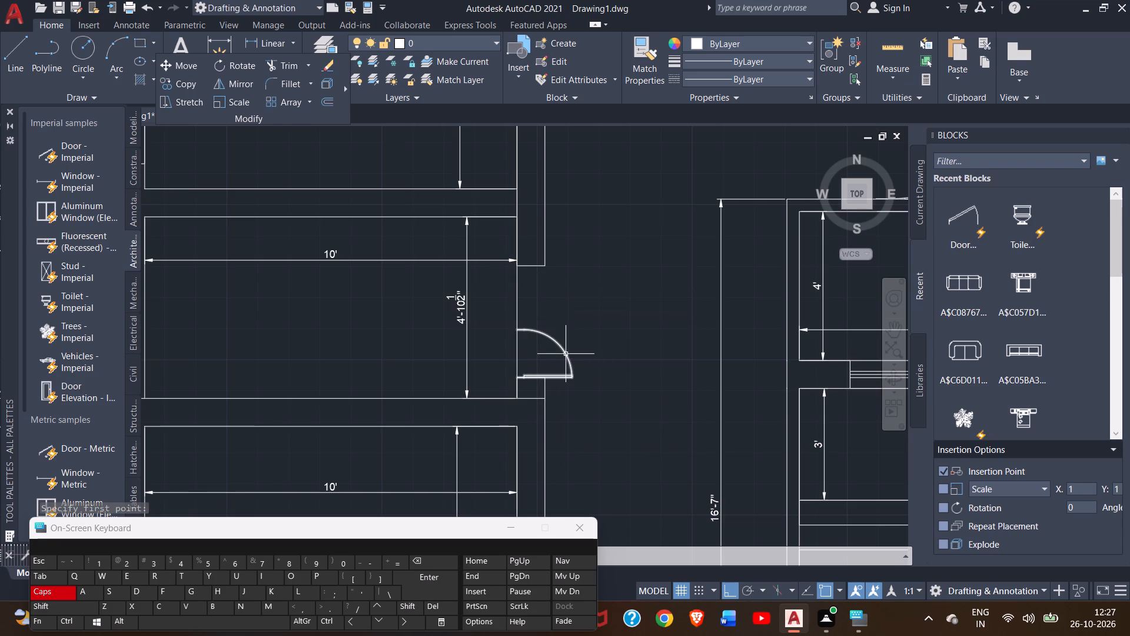
Copy the scaled door leaf directly north, from its base corner to the north end of its swing arc.
{"action": "double_click", "coordinate": [566, 355]}
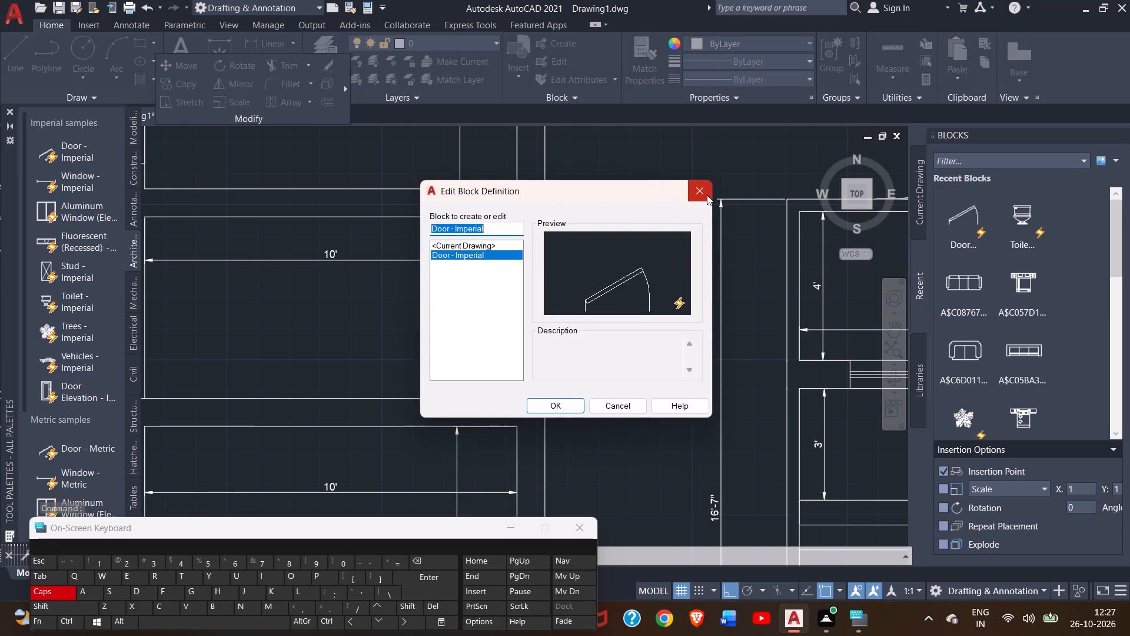
{"action": "left_click", "coordinate": [707, 195]}
{"action": "left_click", "coordinate": [540, 330]}
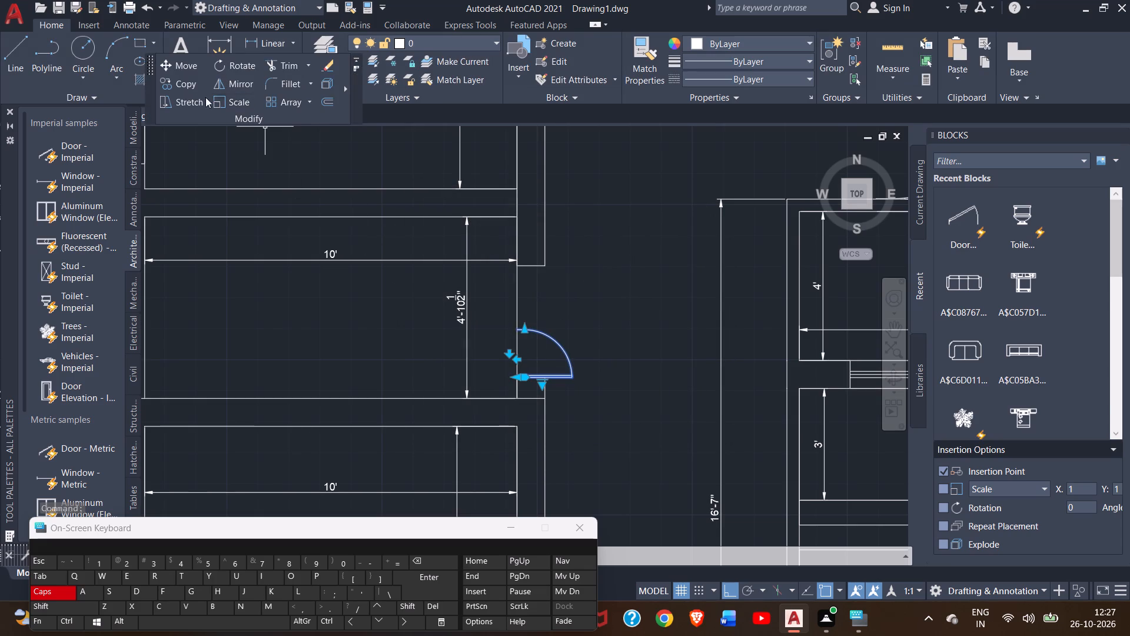
{"action": "left_click", "coordinate": [170, 85]}
{"action": "left_click", "coordinate": [517, 379]}
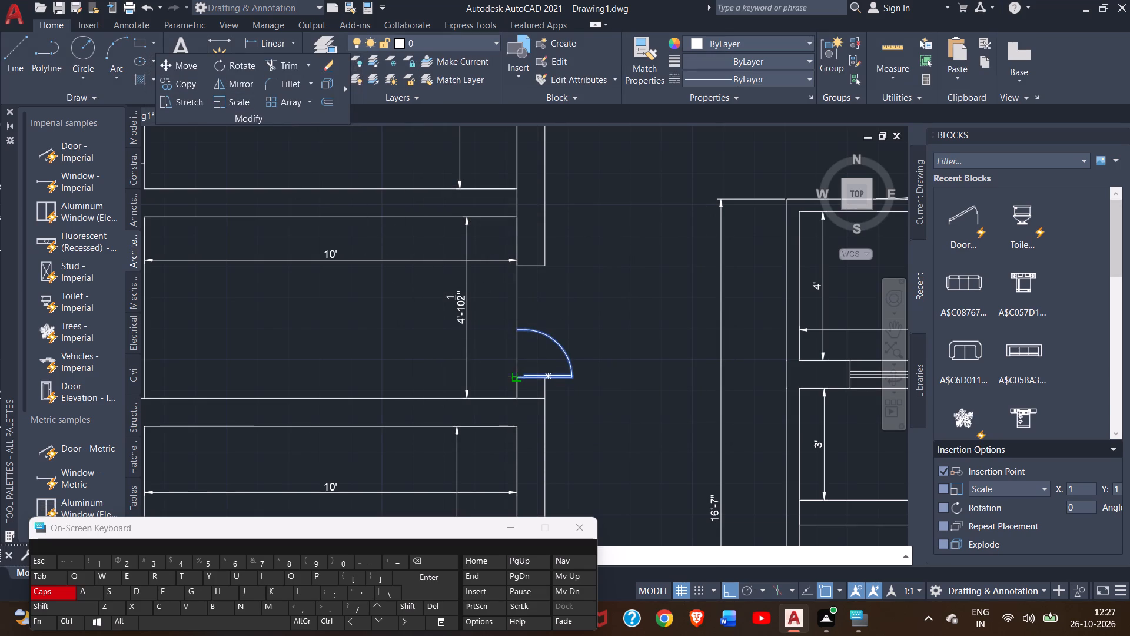
{"action": "left_click", "coordinate": [519, 332]}
{"action": "right_click", "coordinate": [587, 277]}
{"action": "right_click", "coordinate": [587, 276]}
{"action": "left_click", "coordinate": [607, 283]}
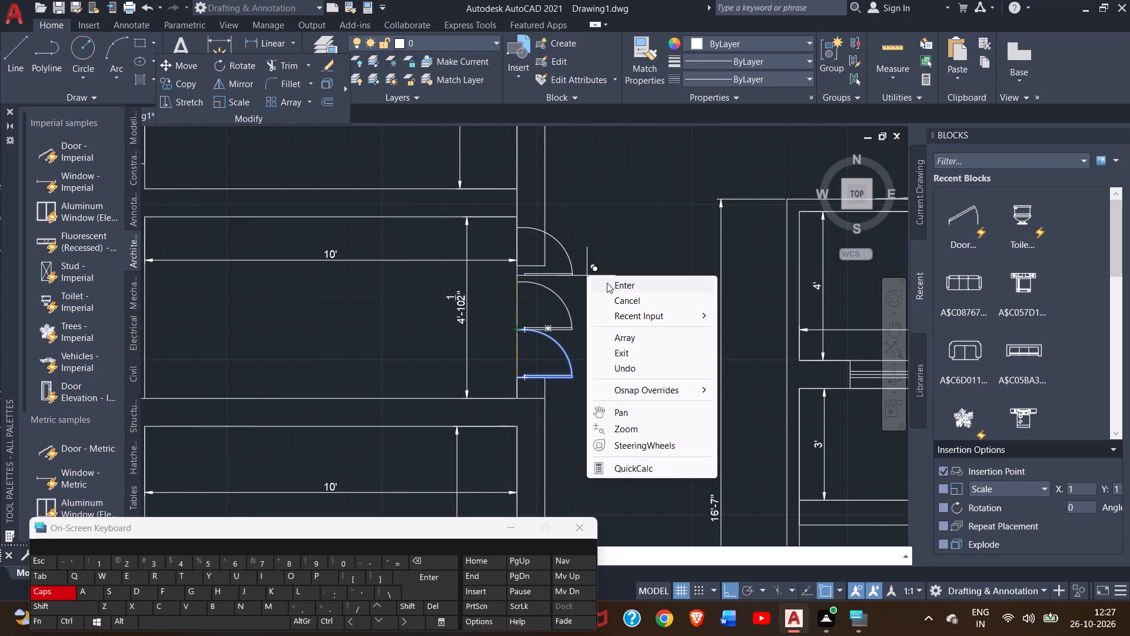
Flip the northern door leaf north-south so the two leaves face each other as a double door.
{"action": "left_click", "coordinate": [554, 292]}
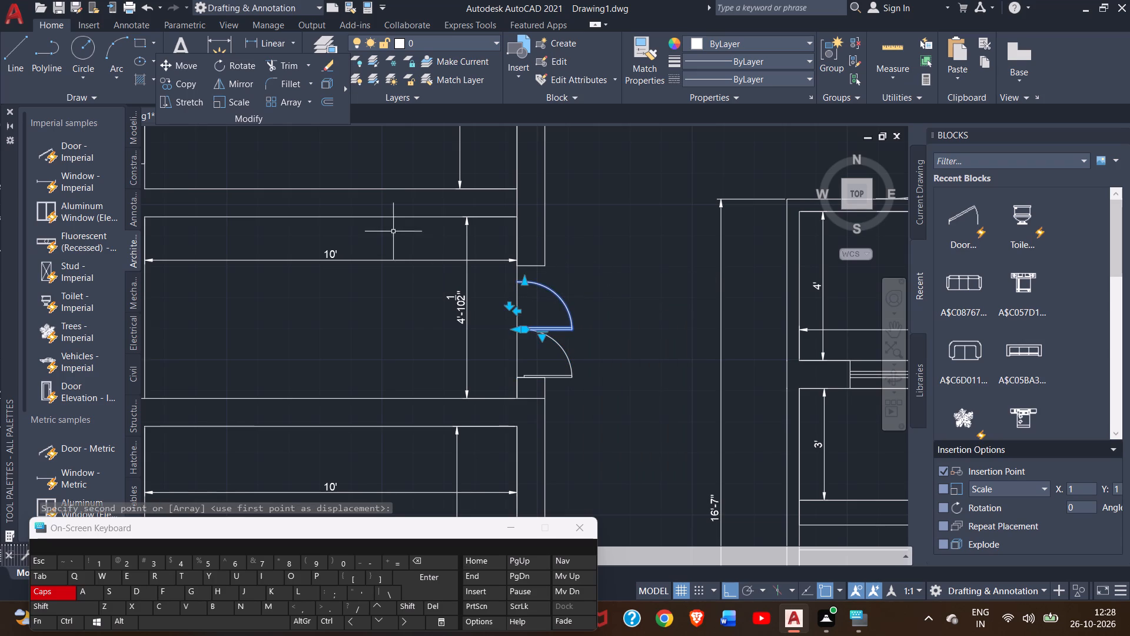
{"action": "left_click", "coordinate": [509, 307]}
{"action": "scroll", "coordinate": [536, 289], "scroll_direction": "up", "scroll_amount": 2}
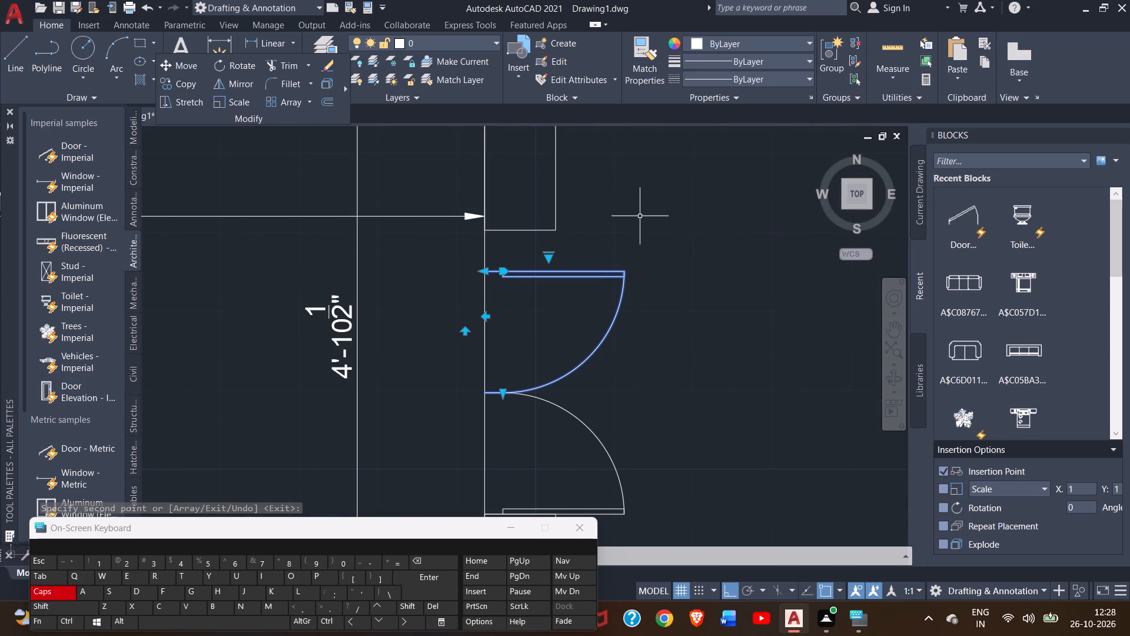
{"action": "right_click", "coordinate": [640, 216]}
{"action": "double_click", "coordinate": [609, 211]}
{"action": "left_click", "coordinate": [634, 208]}
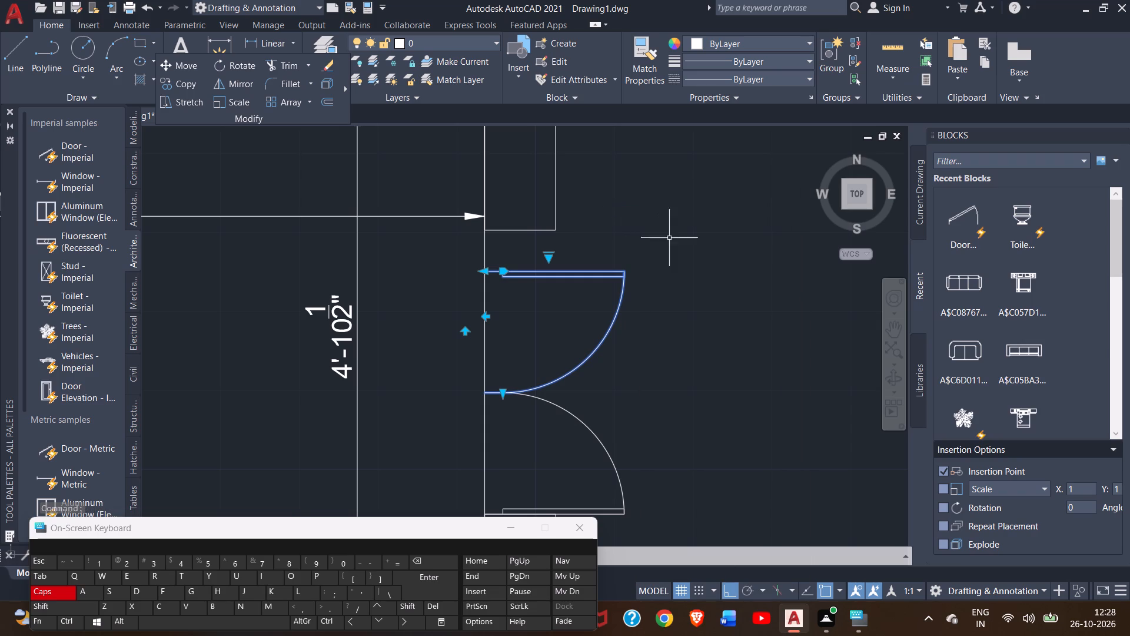
{"action": "key", "text": "Escape"}
{"action": "key", "text": "Escape"}
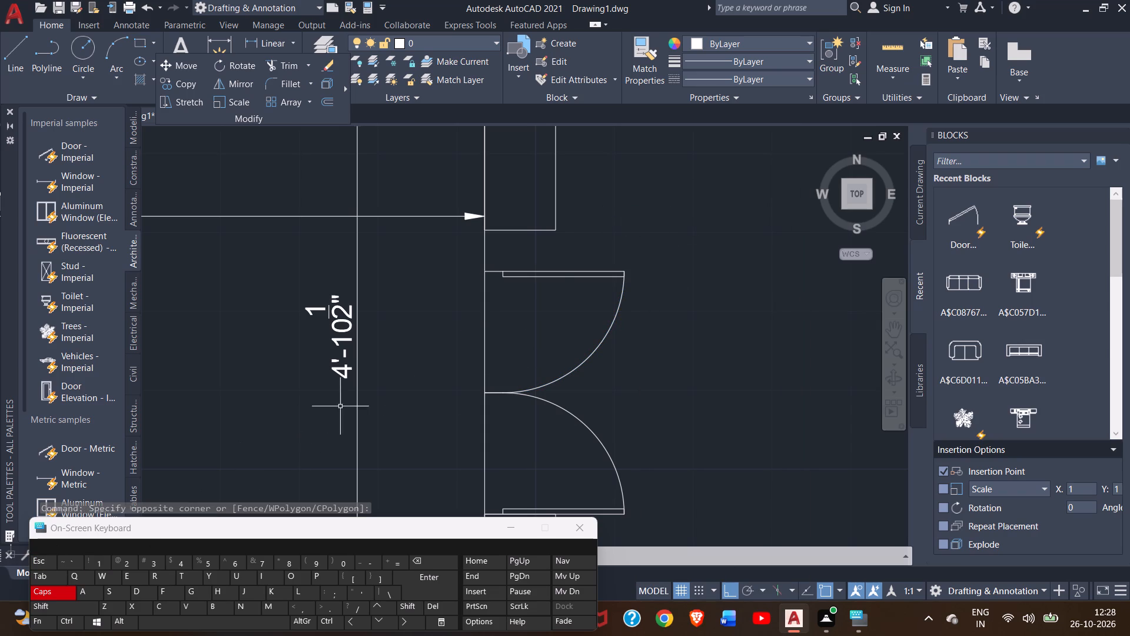
Move the northern door leaf north so its base corner sits on the north jamb of the opening.
{"action": "double_click", "coordinate": [540, 277]}
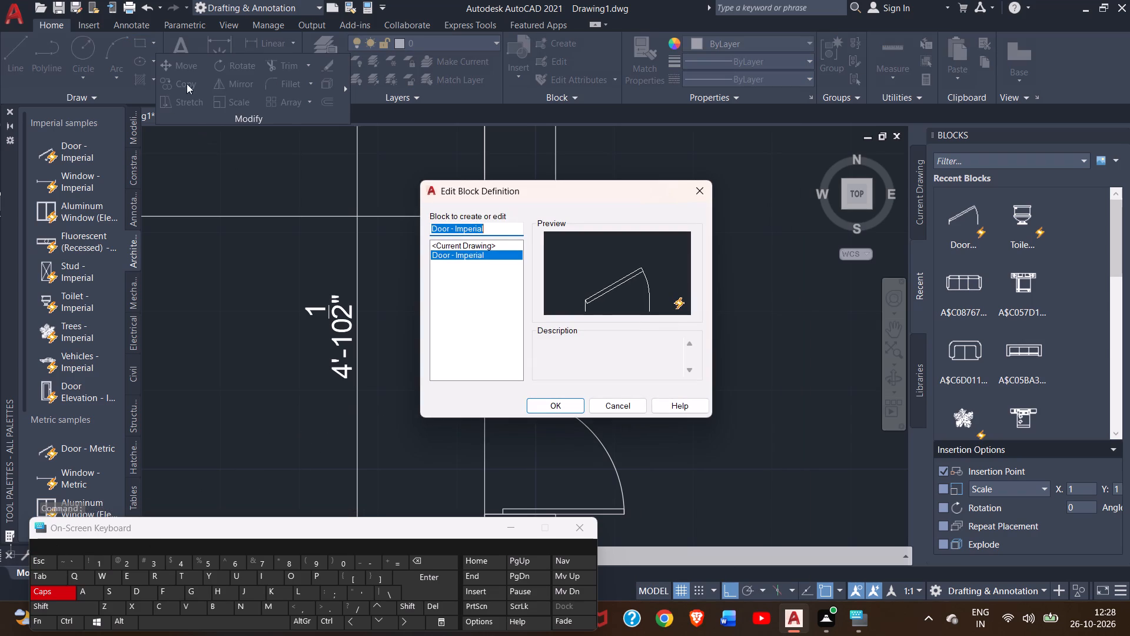
{"action": "left_click", "coordinate": [698, 184]}
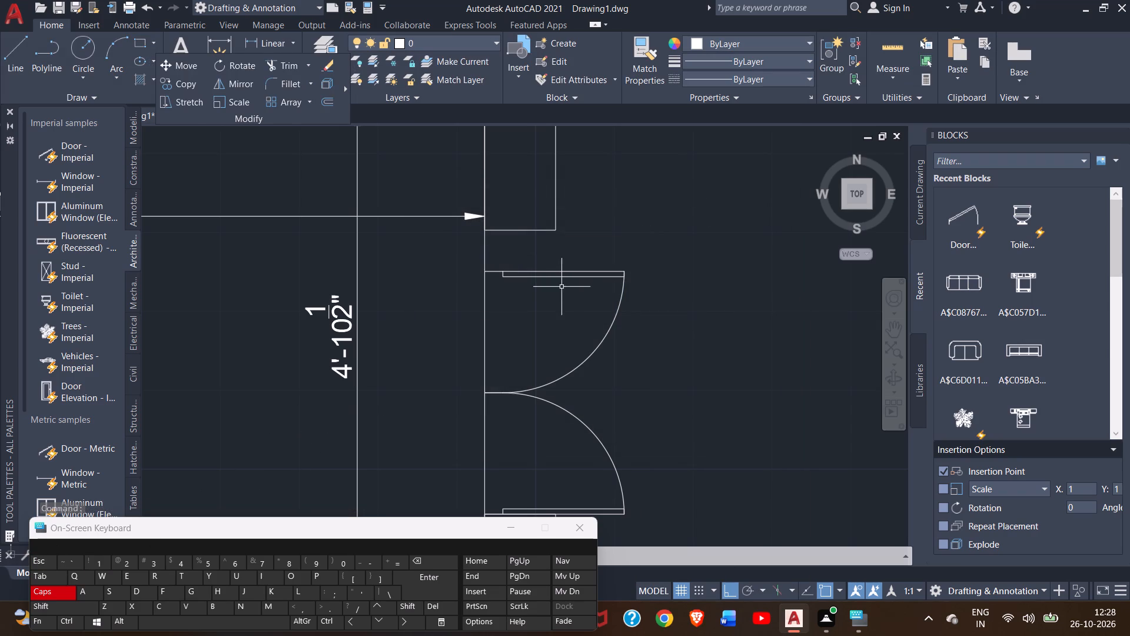
{"action": "left_click", "coordinate": [566, 277]}
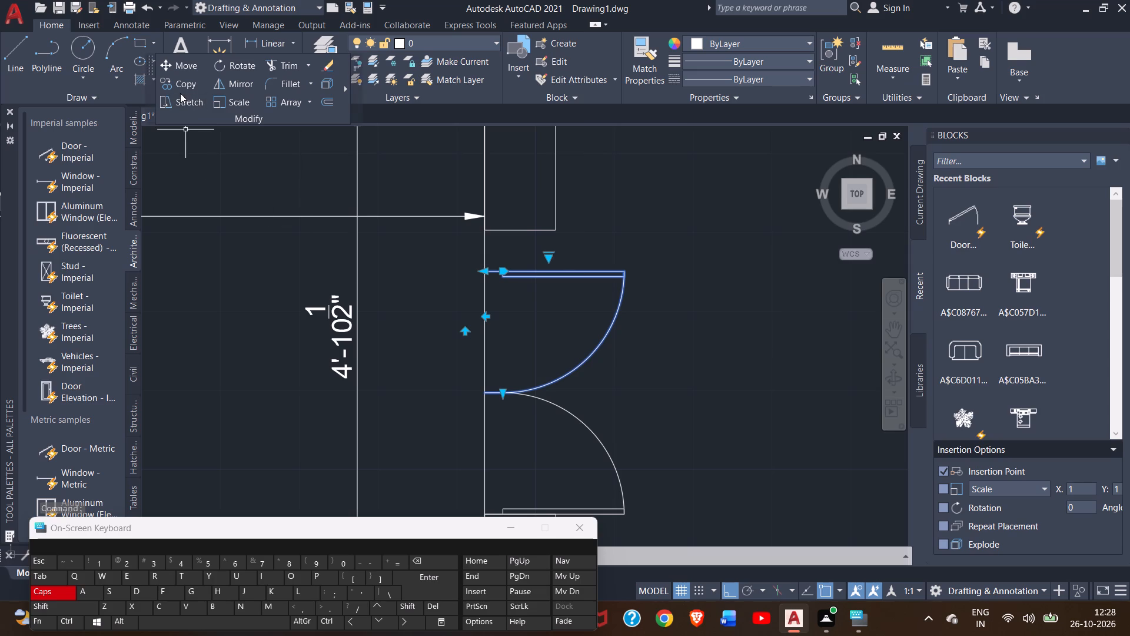
{"action": "left_click", "coordinate": [182, 71]}
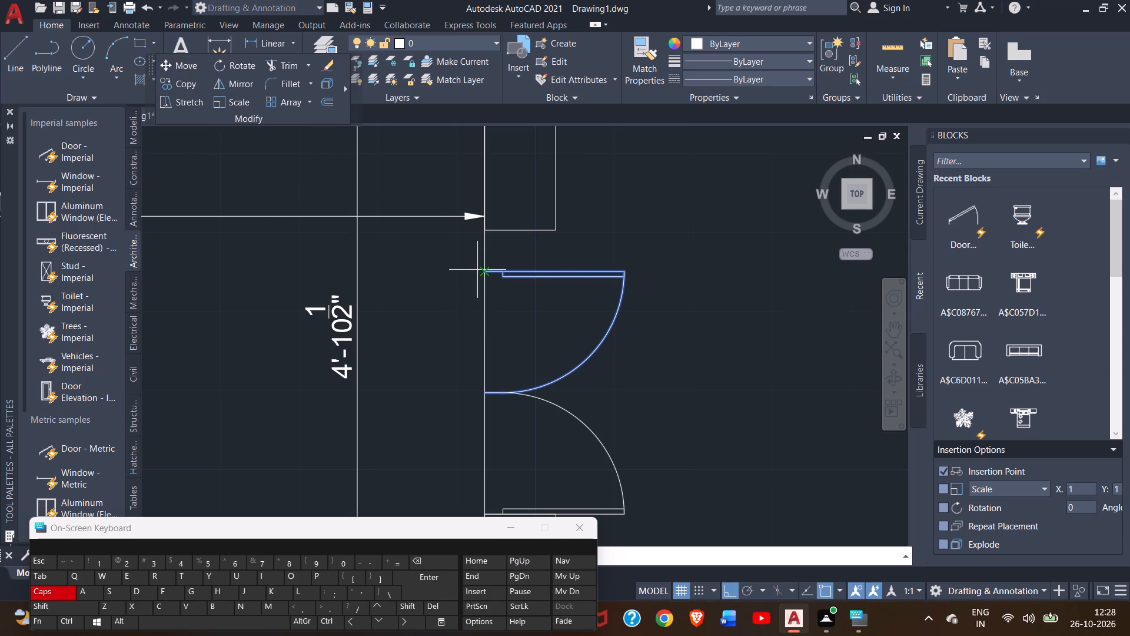
{"action": "left_click", "coordinate": [486, 270]}
{"action": "left_click", "coordinate": [487, 233]}
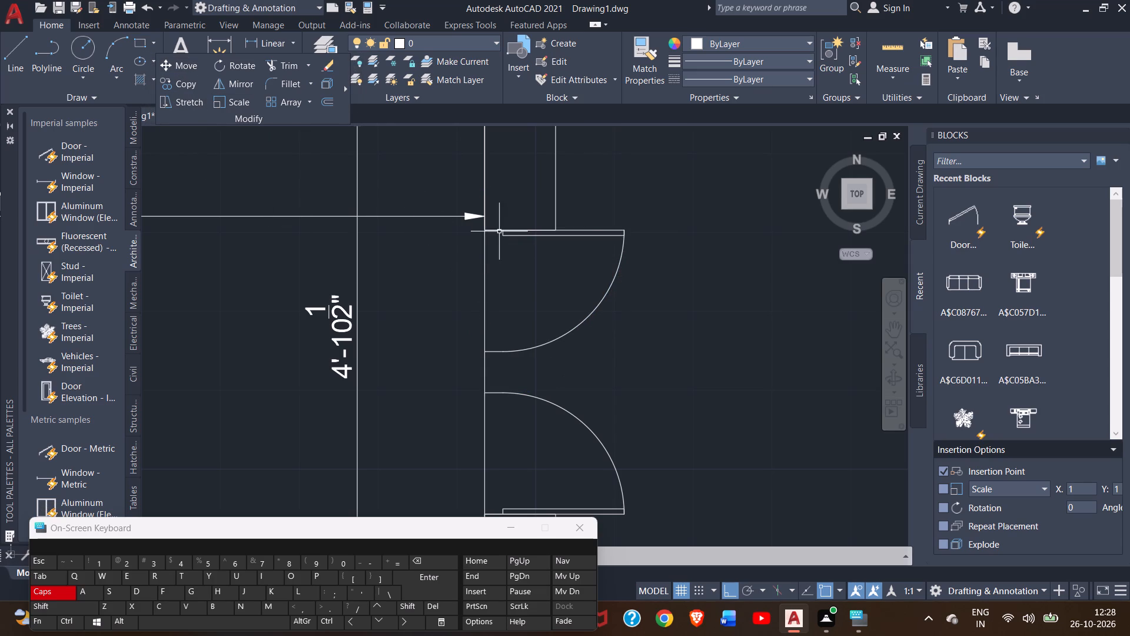
{"action": "scroll", "coordinate": [651, 255], "scroll_direction": "down", "scroll_amount": 2}
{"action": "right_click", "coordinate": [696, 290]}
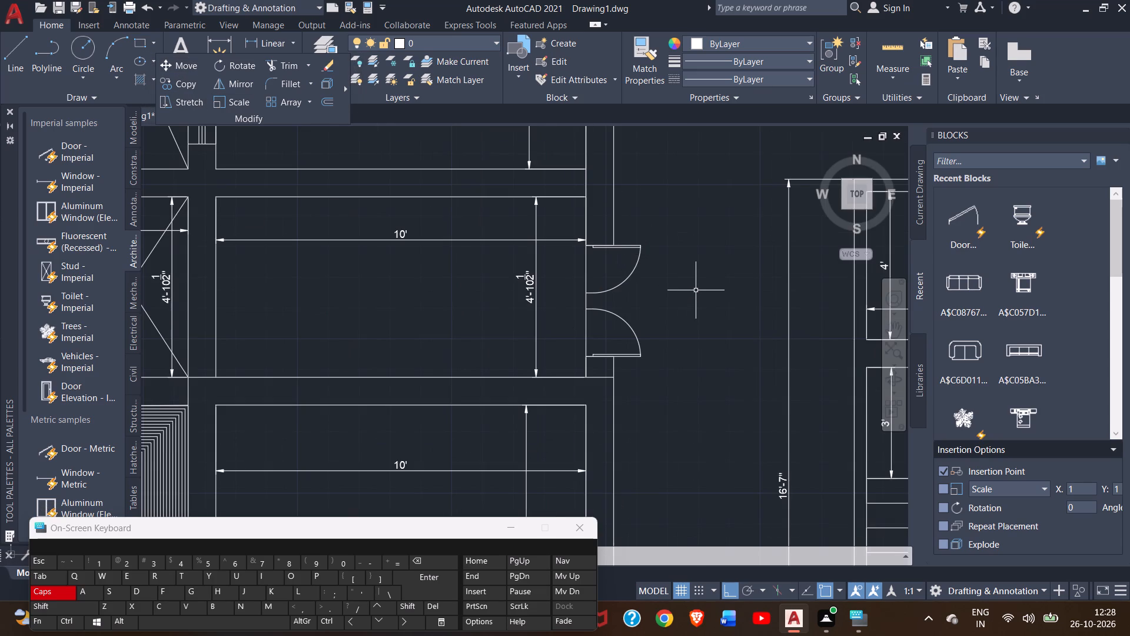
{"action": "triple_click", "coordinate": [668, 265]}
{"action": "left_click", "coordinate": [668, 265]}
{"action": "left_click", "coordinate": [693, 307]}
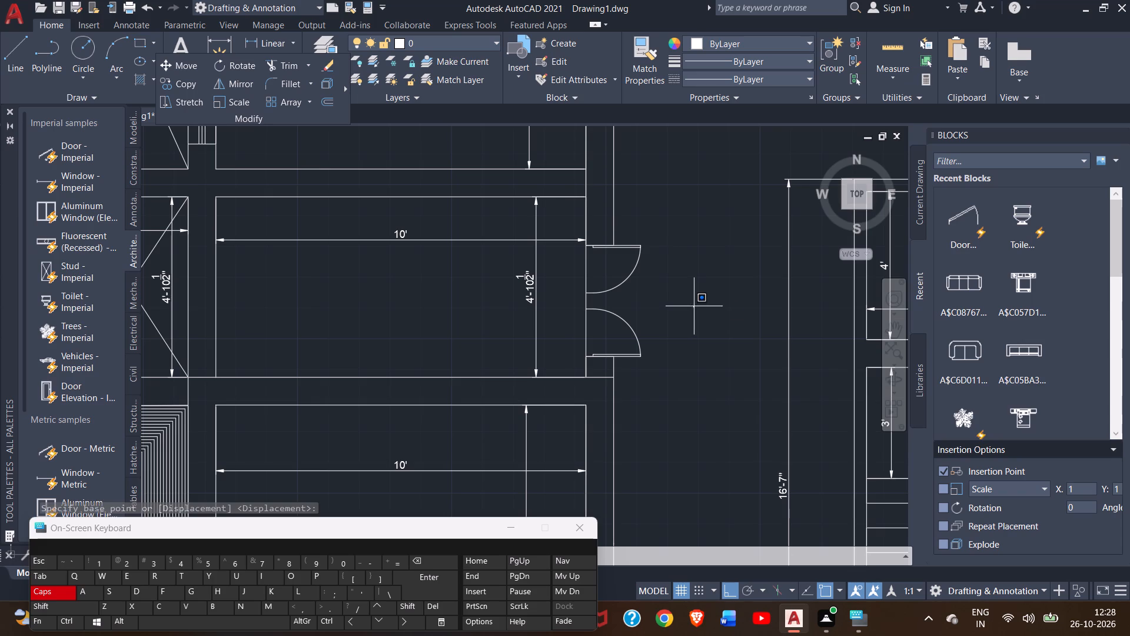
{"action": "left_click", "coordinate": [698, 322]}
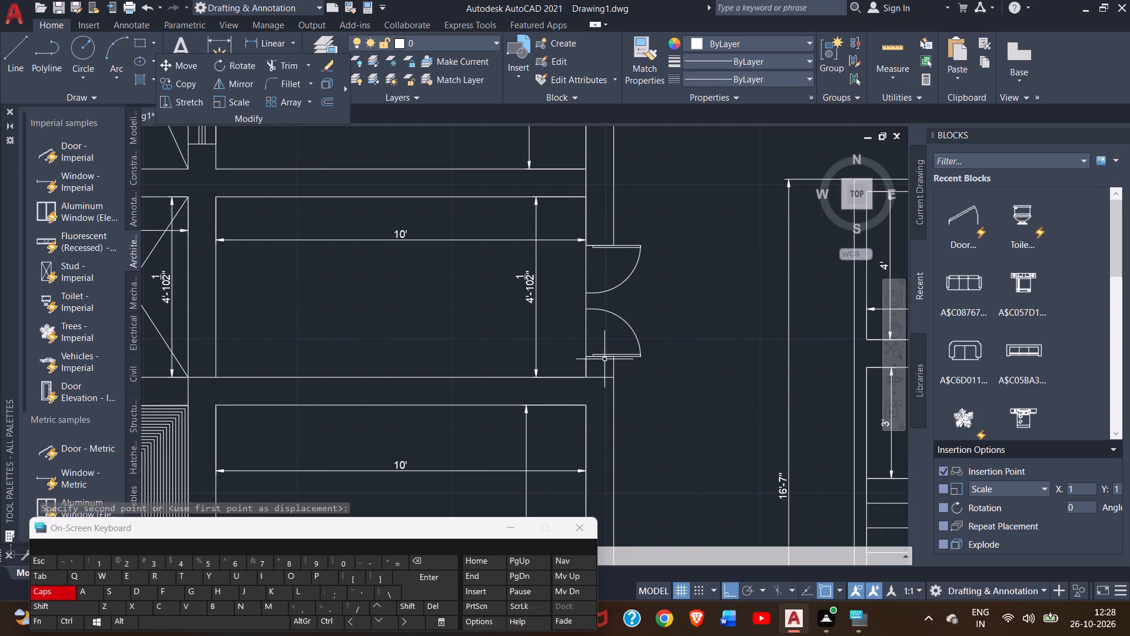
Scale up the southern door leaf slightly about its base corner on the south jamb.
{"action": "left_click", "coordinate": [604, 359]}
{"action": "left_click", "coordinate": [604, 355]}
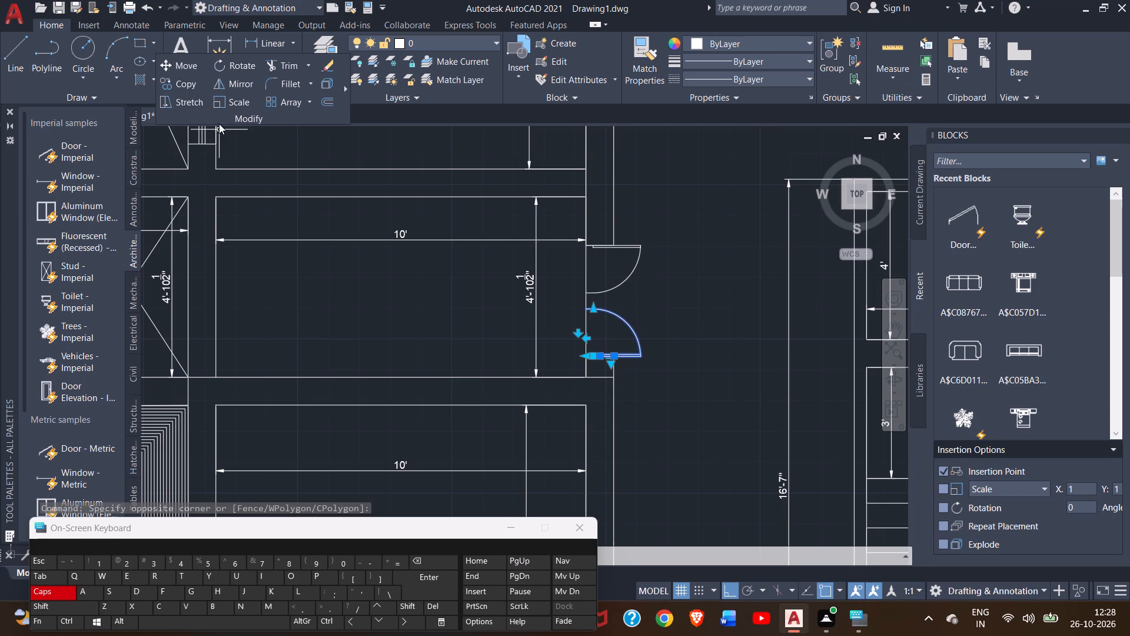
{"action": "left_click", "coordinate": [220, 104]}
{"action": "scroll", "coordinate": [573, 350], "scroll_direction": "up", "scroll_amount": 2}
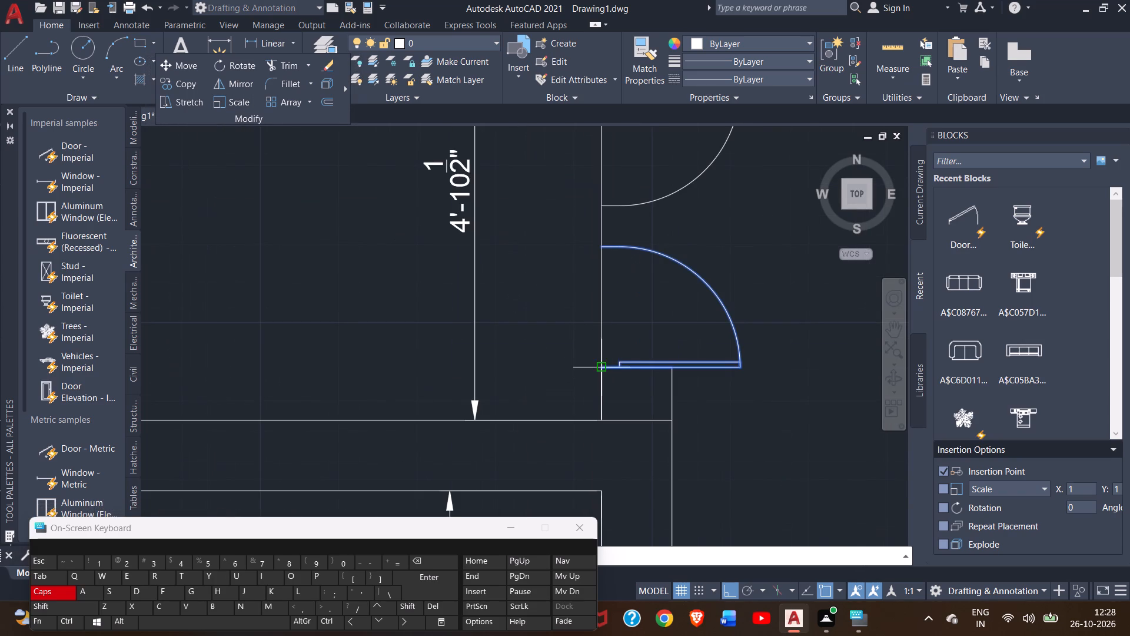
{"action": "left_click_drag", "start_coordinate": [604, 367], "coordinate": [623, 290]}
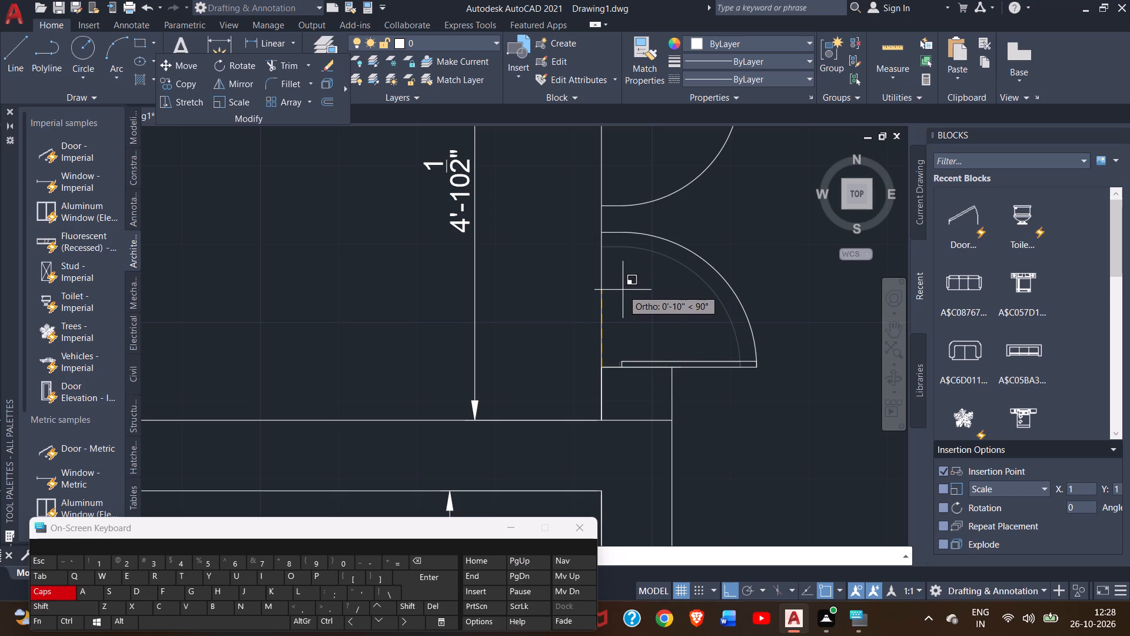
{"action": "left_click_drag", "start_coordinate": [623, 290], "coordinate": [623, 289]}
{"action": "left_click", "coordinate": [623, 289]}
{"action": "scroll", "coordinate": [695, 245], "scroll_direction": "down", "scroll_amount": 2}
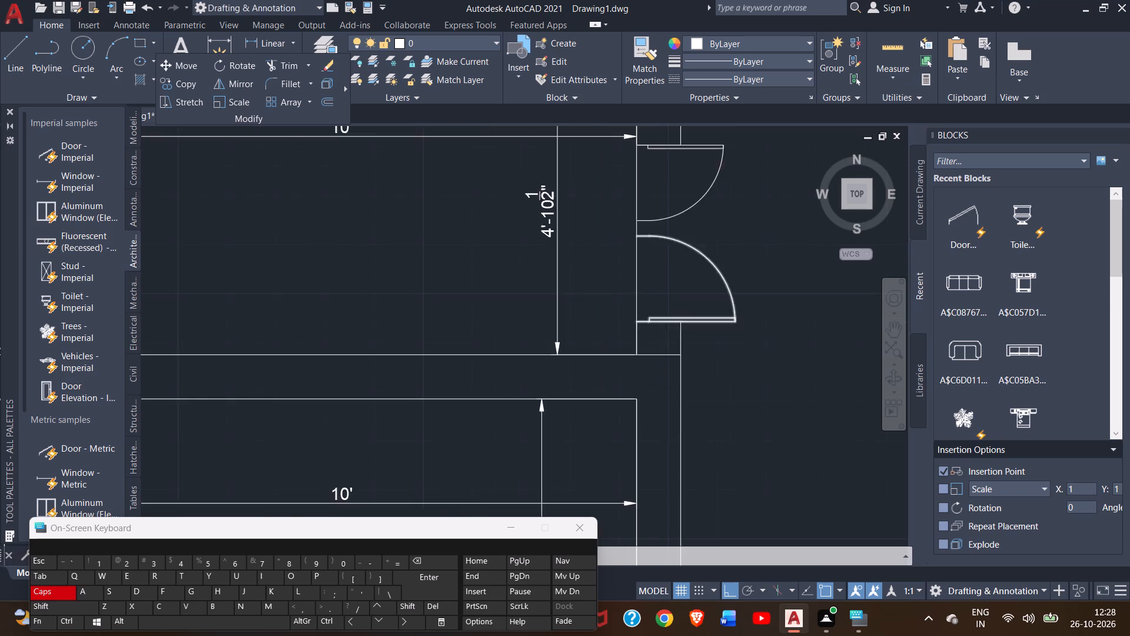
Scale up the northern door leaf about its base corner on the north jamb so the two swings meet.
{"action": "middle_click_drag", "start_coordinate": [724, 219], "coordinate": [710, 269]}
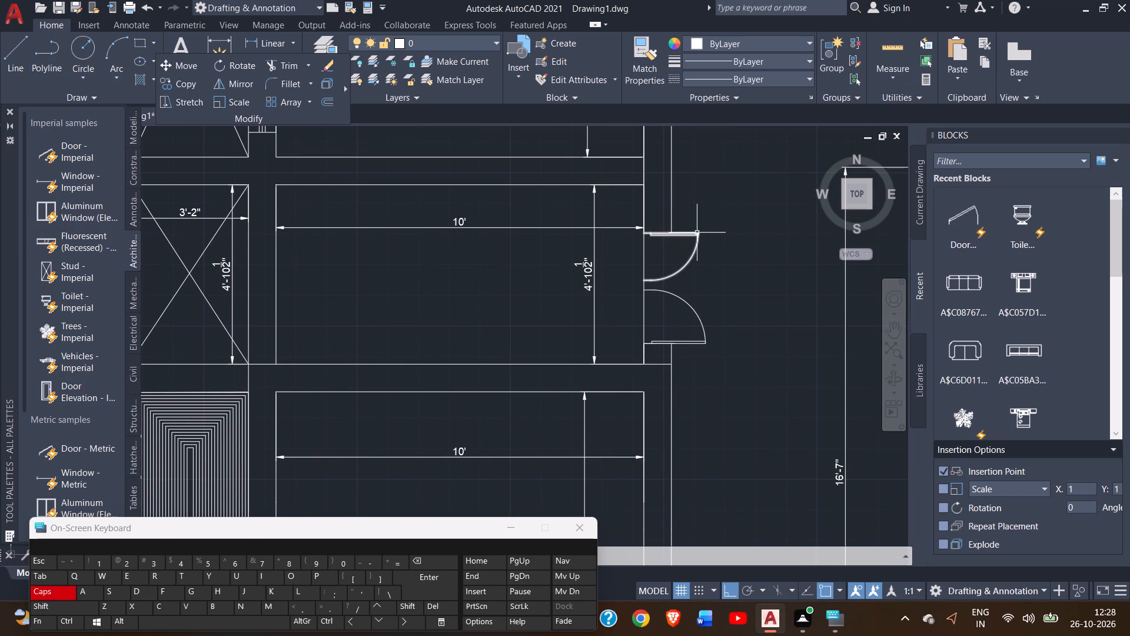
{"action": "left_click", "coordinate": [697, 233]}
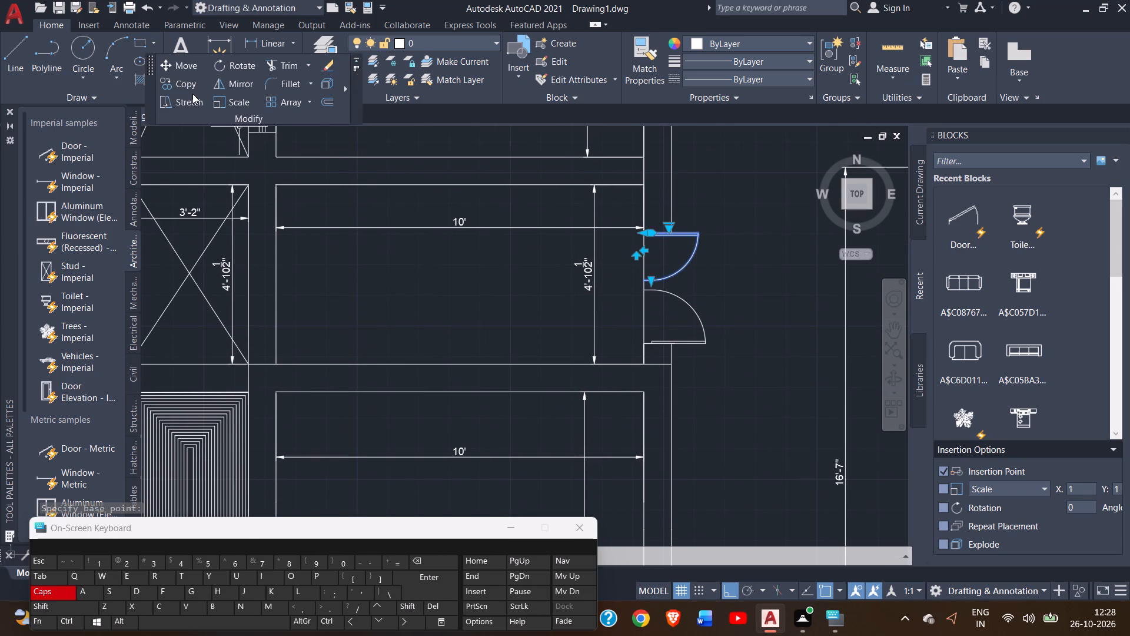
{"action": "left_click", "coordinate": [231, 100]}
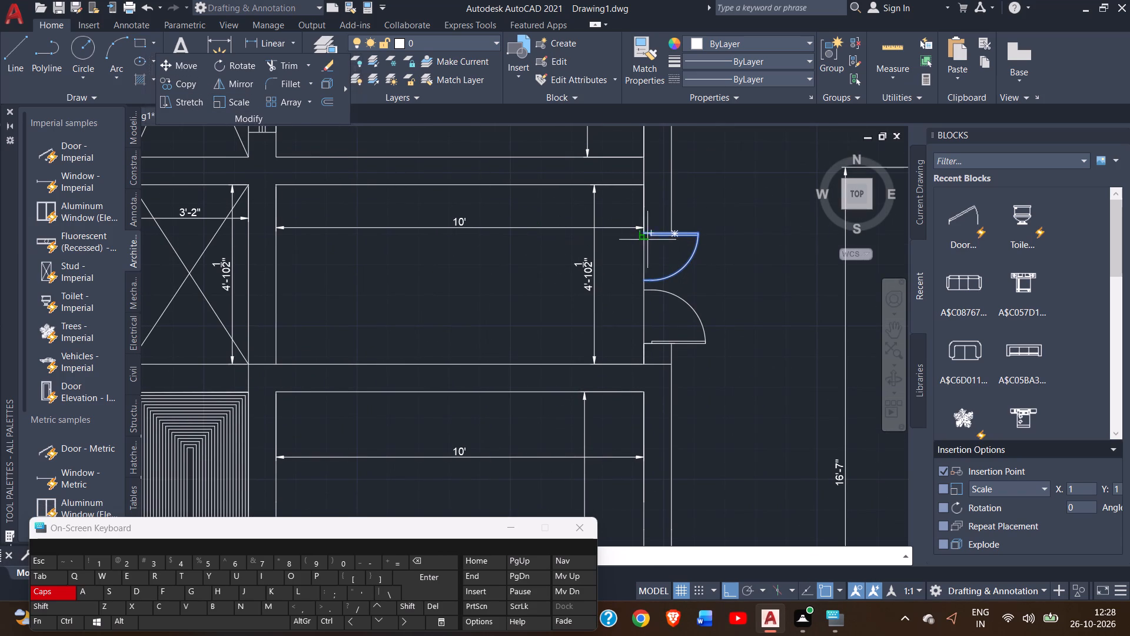
{"action": "left_click_drag", "start_coordinate": [644, 236], "coordinate": [649, 267]}
{"action": "left_click", "coordinate": [649, 267]}
Delete the spare door block lying outside the plan's west wall.
{"action": "scroll", "coordinate": [698, 296], "scroll_direction": "down", "scroll_amount": 3}
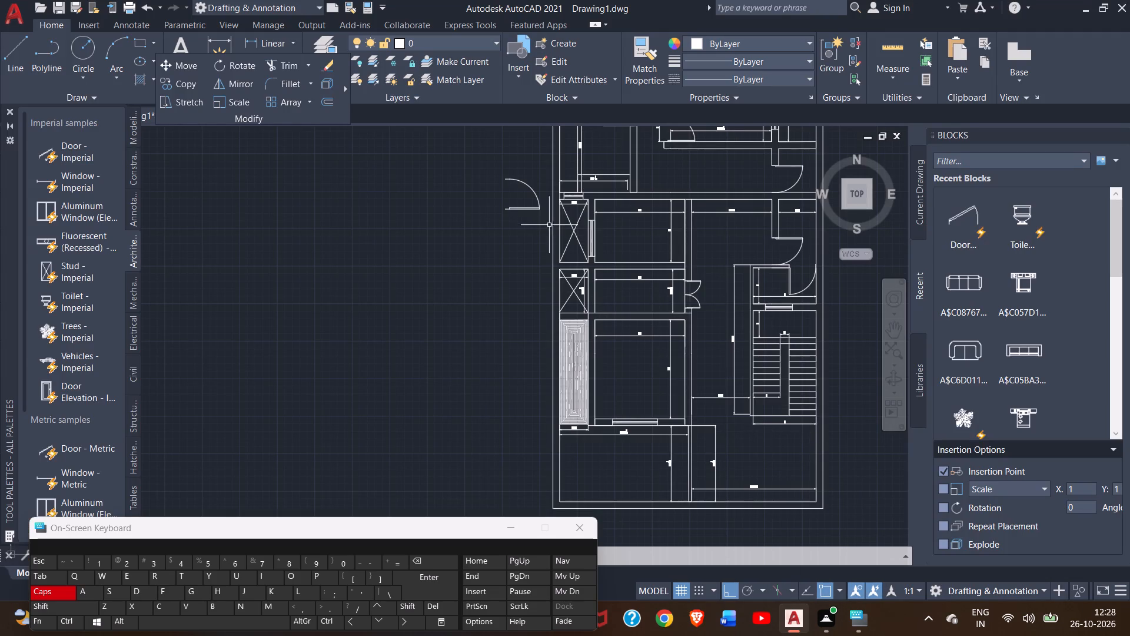
{"action": "left_click", "coordinate": [529, 208]}
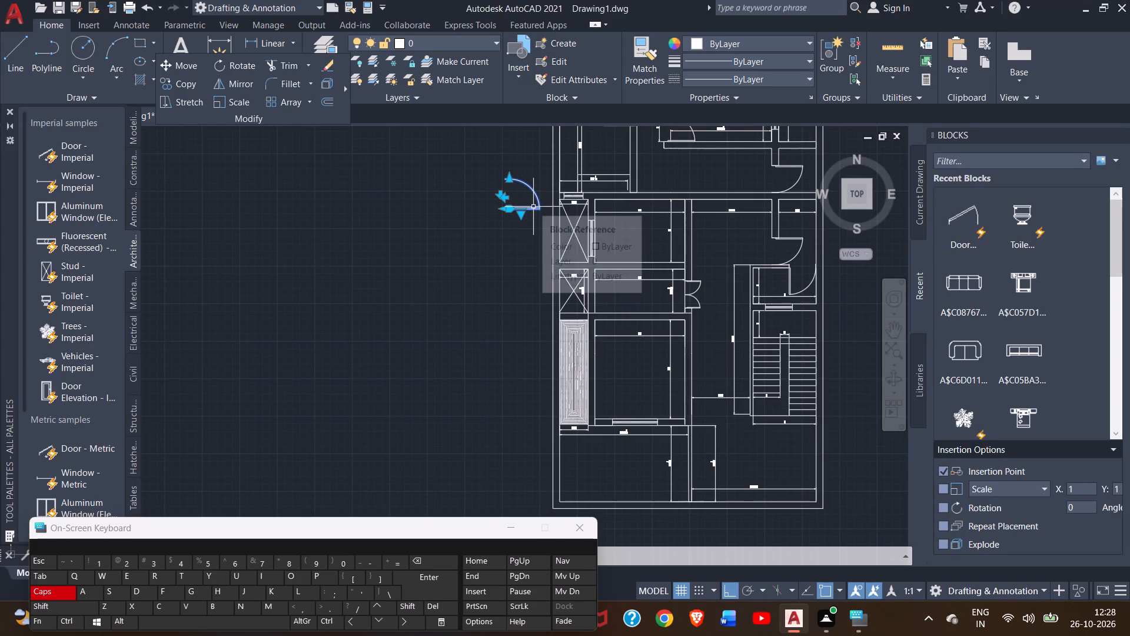
{"action": "key", "text": "Delete"}
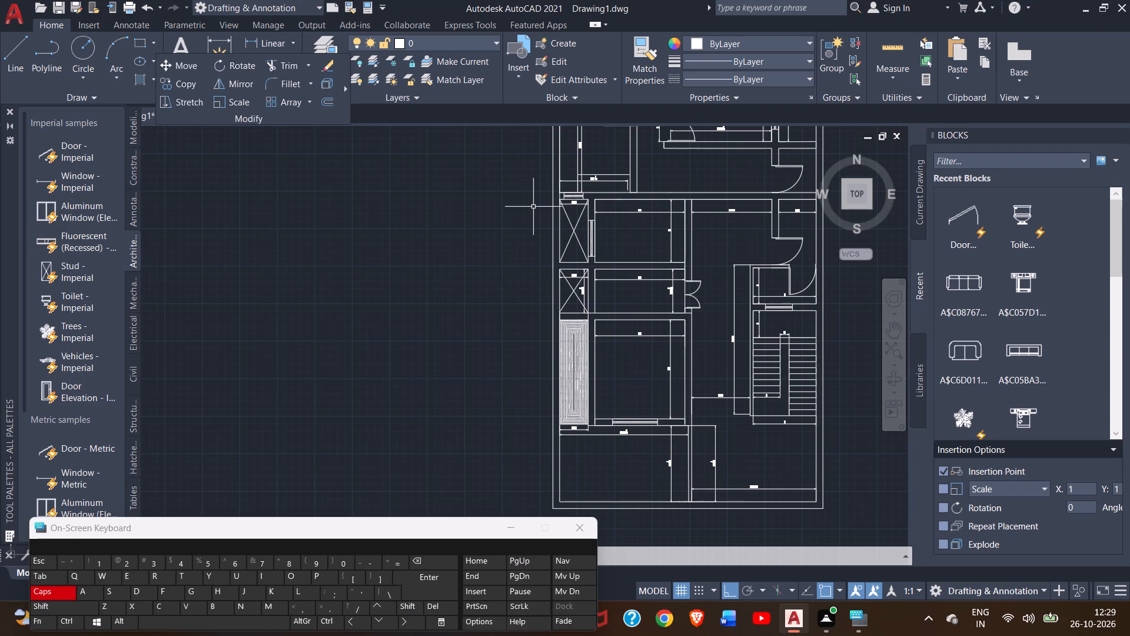
Examine the northern half of the plan, checking its rooms, windows, doors and dimensions.
{"action": "scroll", "coordinate": [458, 232], "scroll_direction": "down", "scroll_amount": 1}
{"action": "middle_click_drag", "start_coordinate": [458, 228], "coordinate": [399, 352]}
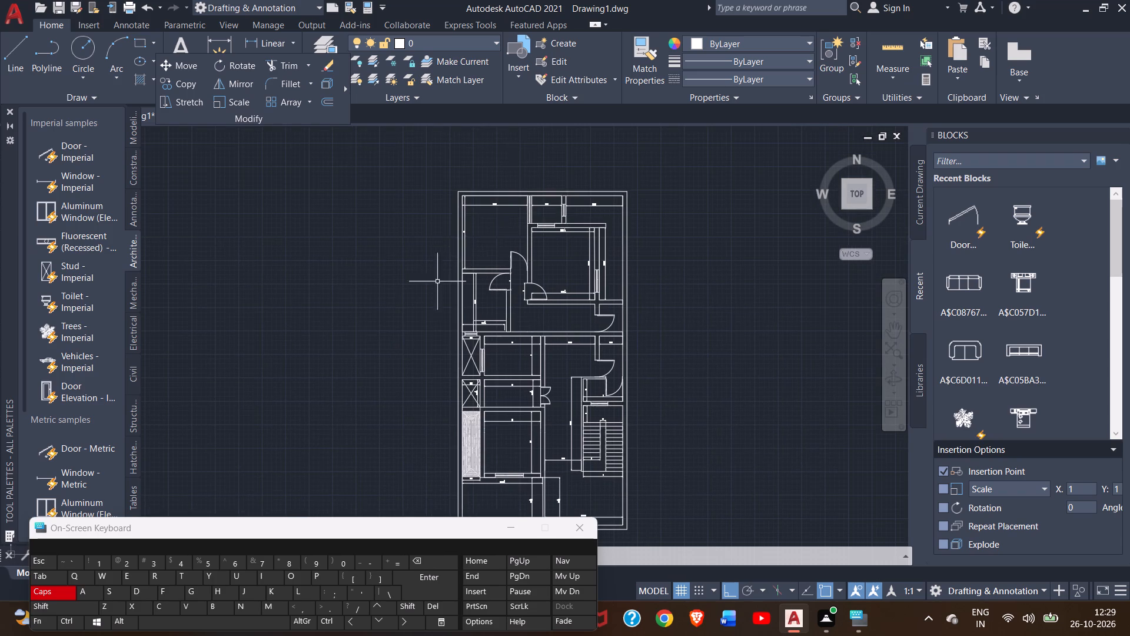
{"action": "scroll", "coordinate": [552, 192], "scroll_direction": "up", "scroll_amount": 5}
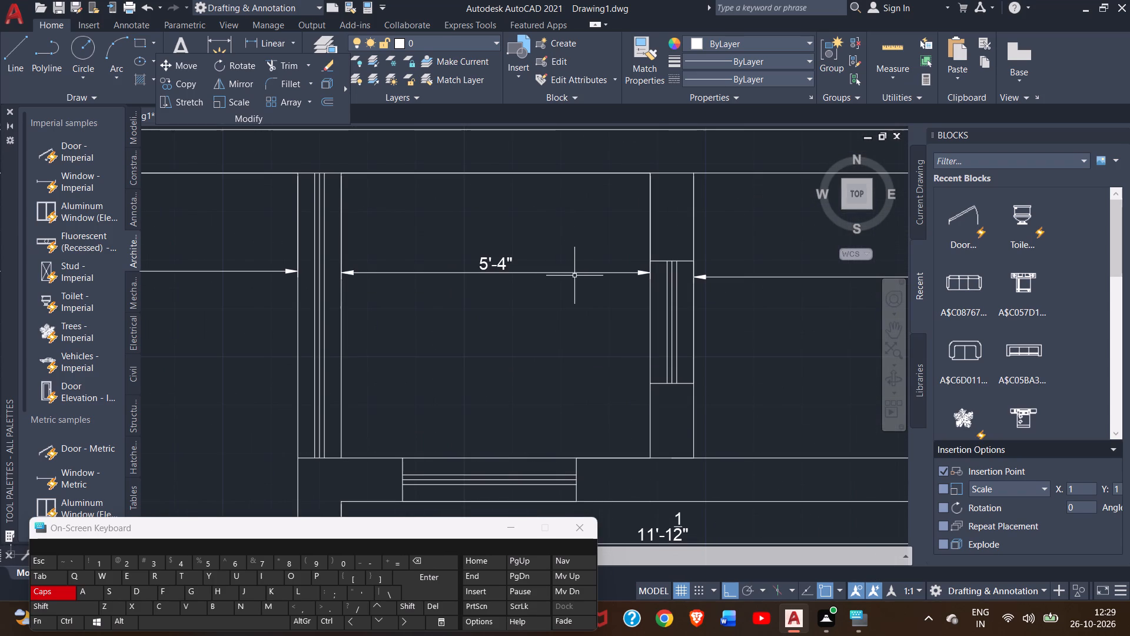
{"action": "scroll", "coordinate": [507, 298], "scroll_direction": "down", "scroll_amount": 1}
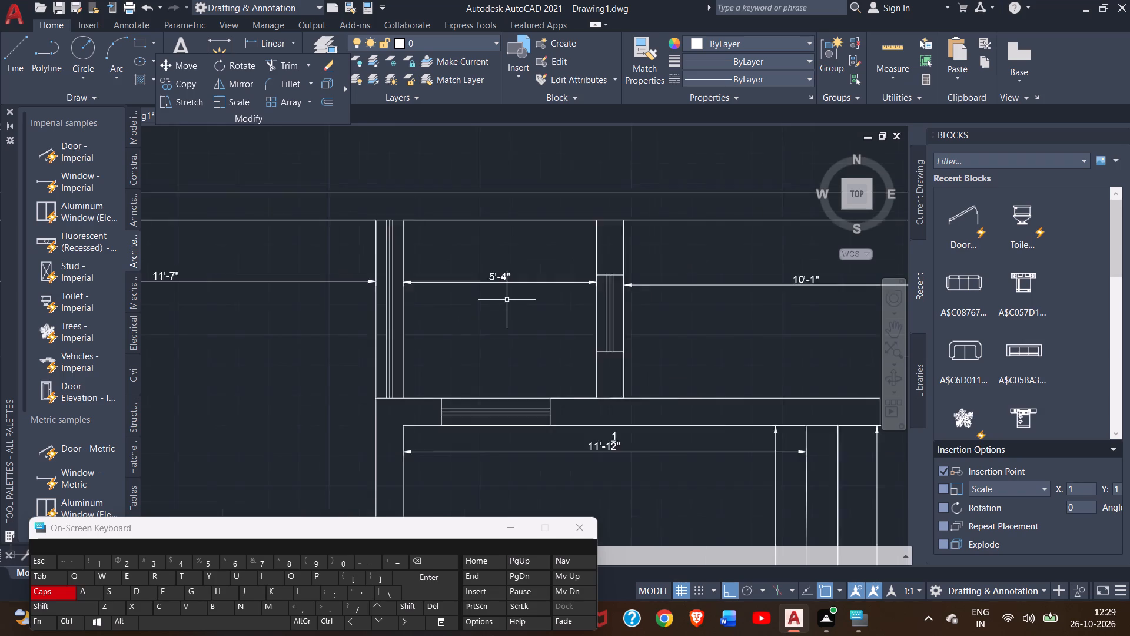
{"action": "scroll", "coordinate": [507, 300], "scroll_direction": "down", "scroll_amount": 1}
{"action": "scroll", "coordinate": [542, 337], "scroll_direction": "down", "scroll_amount": 1}
{"action": "middle_click_drag", "start_coordinate": [565, 398], "coordinate": [564, 276]}
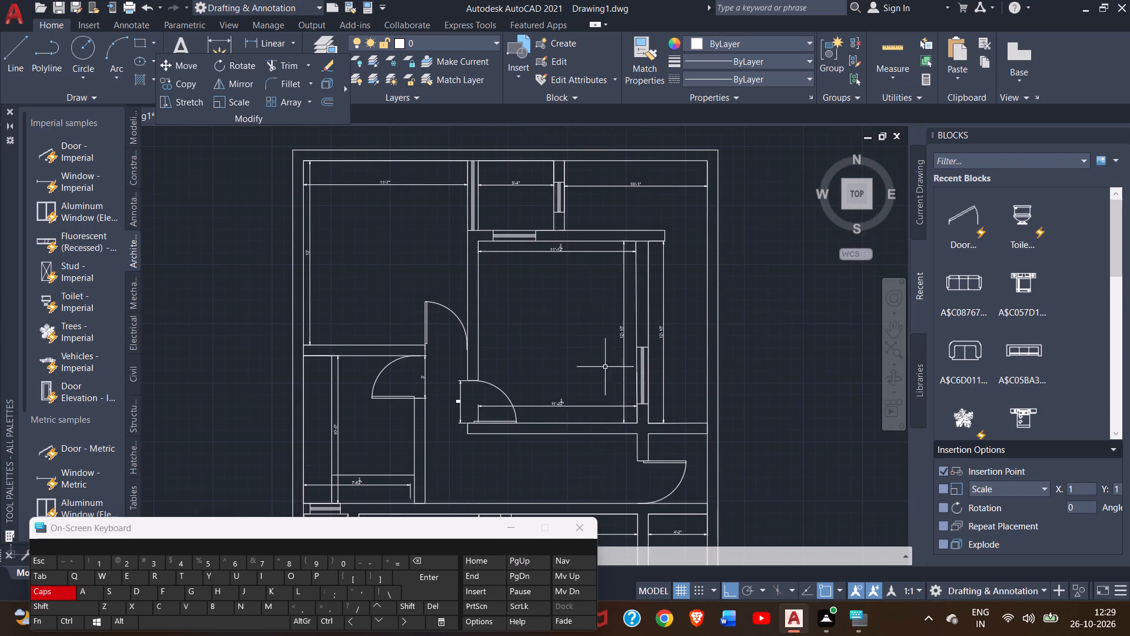
{"action": "middle_click_drag", "start_coordinate": [611, 433], "coordinate": [609, 342]}
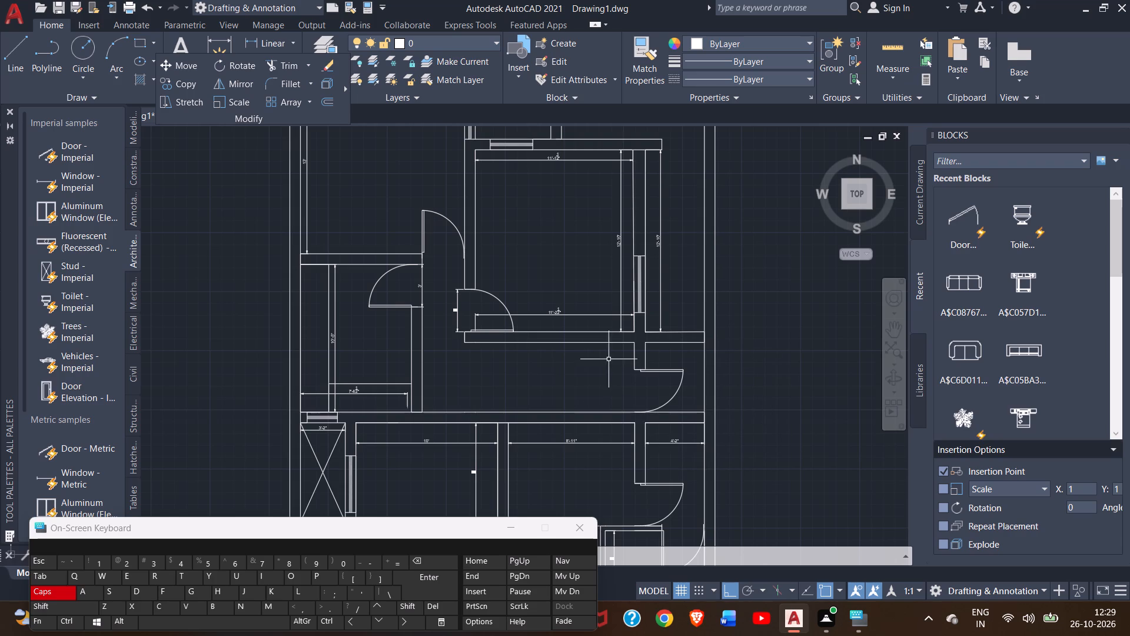
{"action": "scroll", "coordinate": [610, 358], "scroll_direction": "up", "scroll_amount": 2}
{"action": "scroll", "coordinate": [621, 358], "scroll_direction": "down", "scroll_amount": 3}
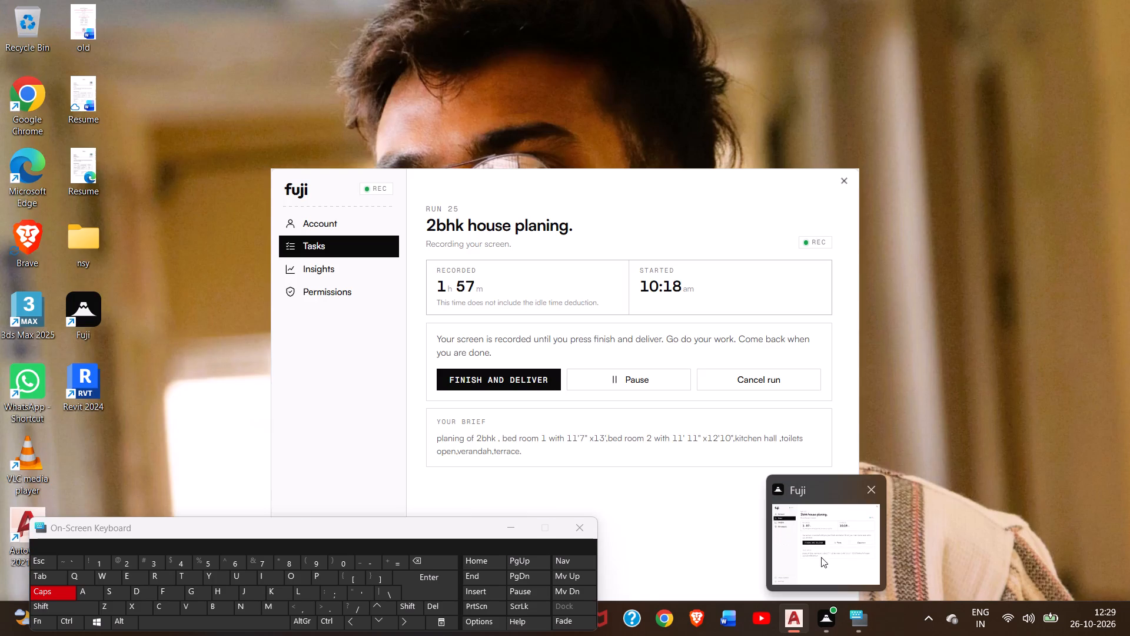
{"action": "scroll", "coordinate": [389, 339], "scroll_direction": "up", "scroll_amount": 2}
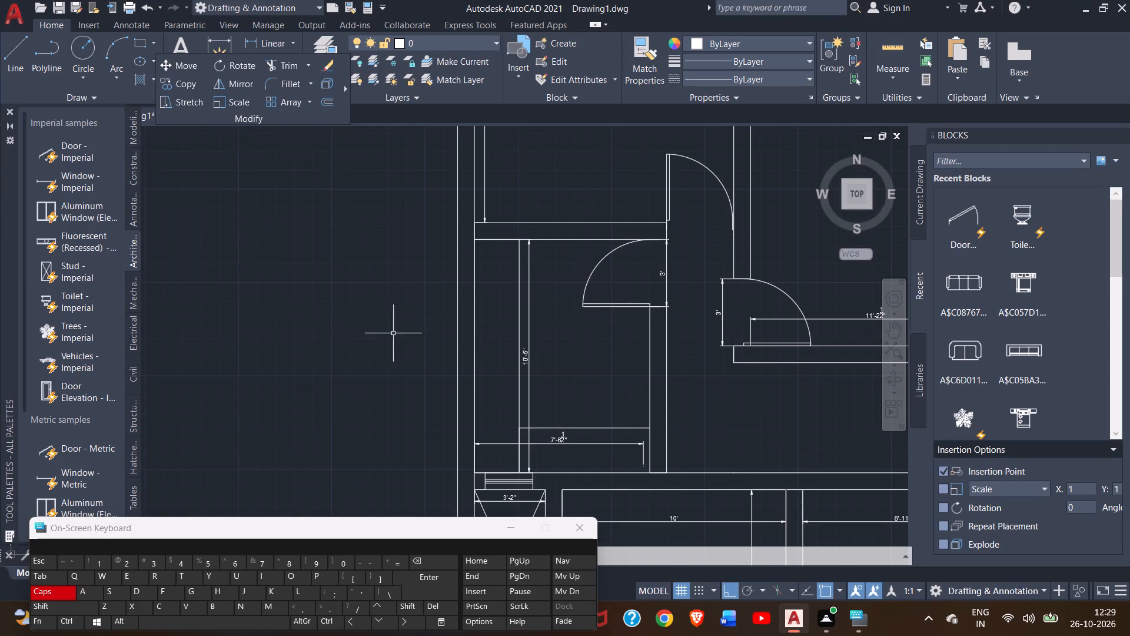
{"action": "middle_click_drag", "start_coordinate": [430, 272], "coordinate": [347, 459]}
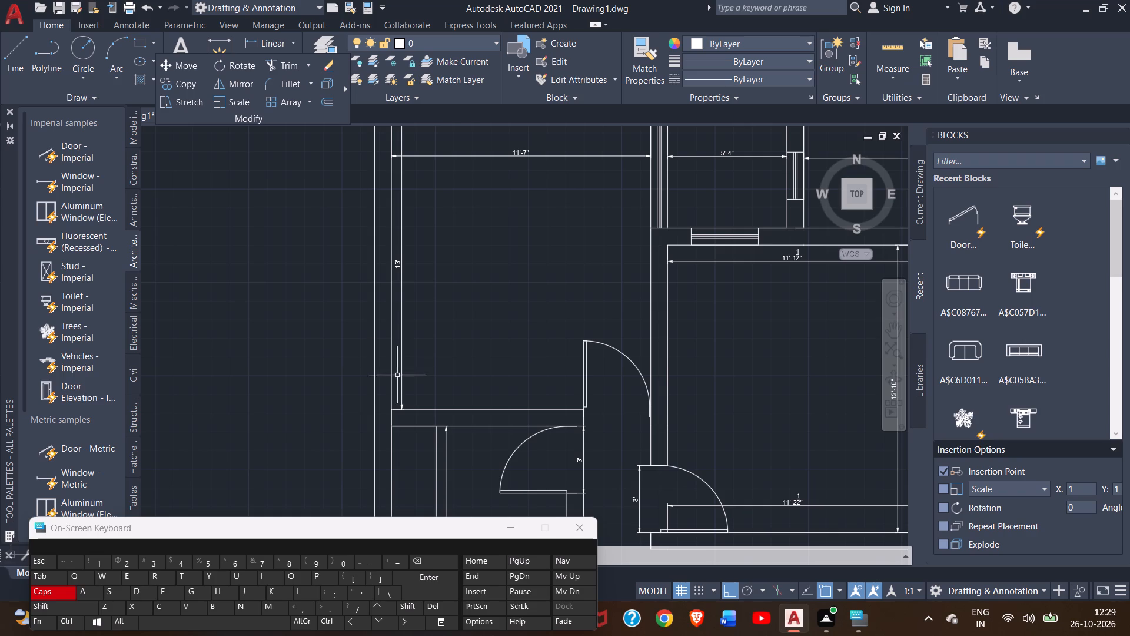
{"action": "scroll", "coordinate": [443, 329], "scroll_direction": "down", "scroll_amount": 2}
{"action": "middle_click_drag", "start_coordinate": [461, 304], "coordinate": [355, 238]}
{"action": "scroll", "coordinate": [316, 180], "scroll_direction": "up", "scroll_amount": 2}
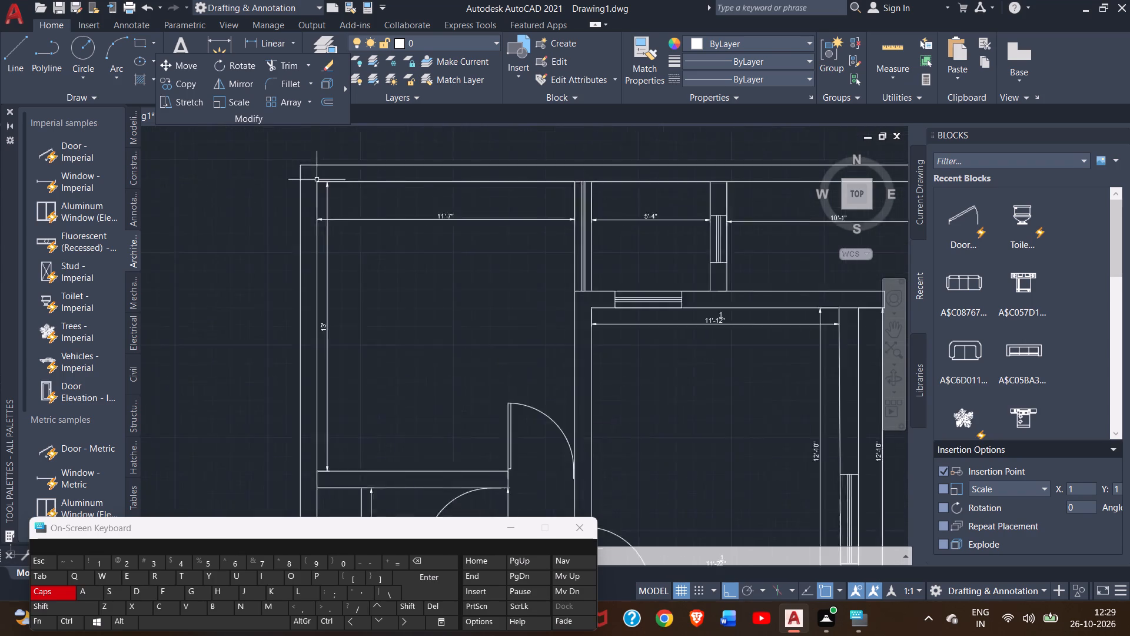
{"action": "scroll", "coordinate": [317, 180], "scroll_direction": "up", "scroll_amount": 1}
{"action": "scroll", "coordinate": [496, 312], "scroll_direction": "down", "scroll_amount": 2}
{"action": "middle_click_drag", "start_coordinate": [531, 348], "coordinate": [451, 272]}
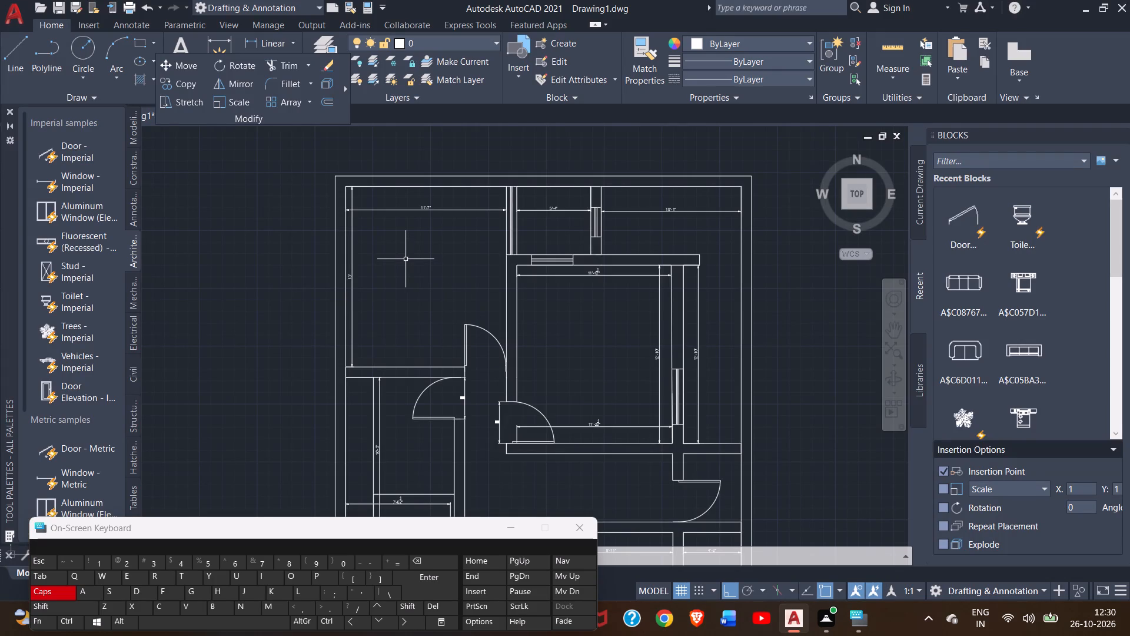
Add the single-line text "BED ROOM 01" in the northwest bedroom, with 6" height and 0 rotation.
{"action": "type", "text": "TEXT"}
{"action": "key", "text": "Return"}
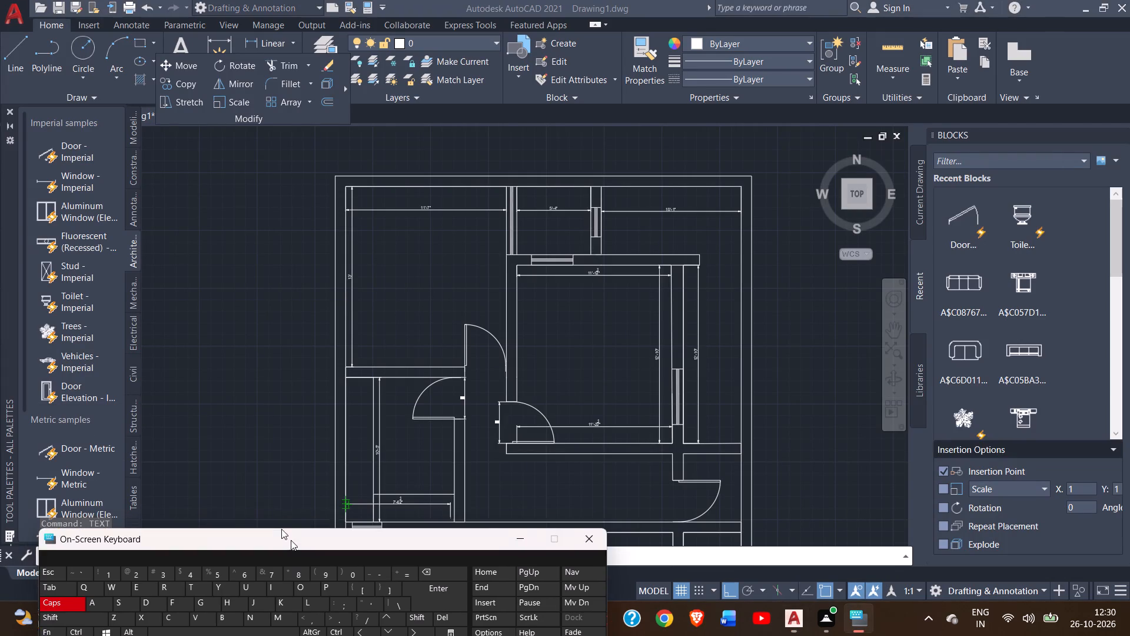
{"action": "left_click", "coordinate": [374, 235]}
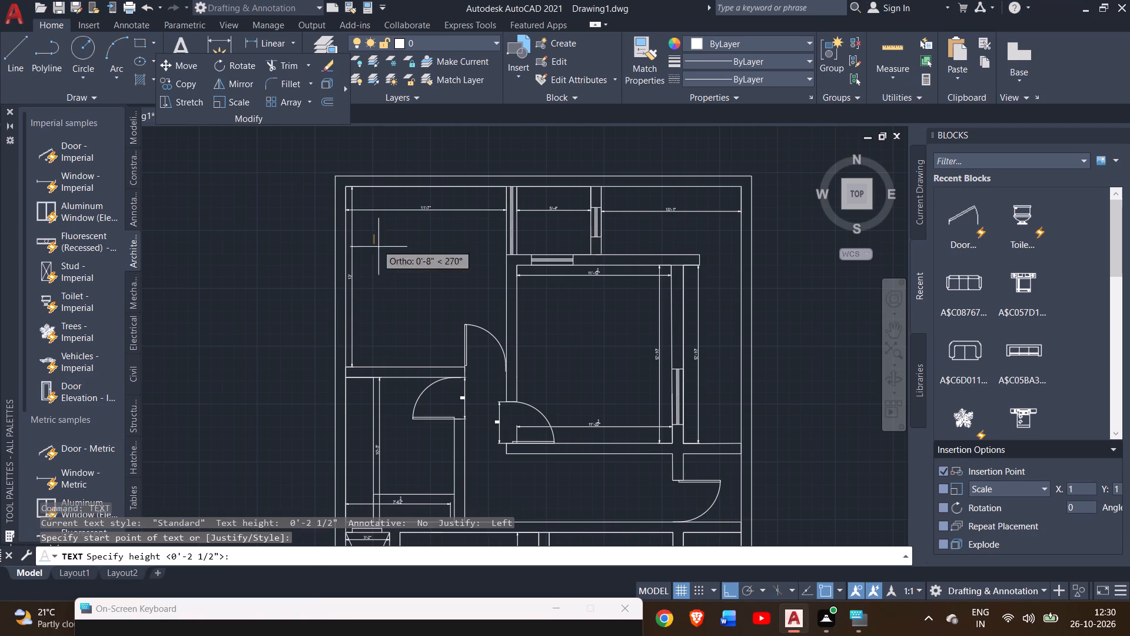
{"action": "key", "text": "6"}
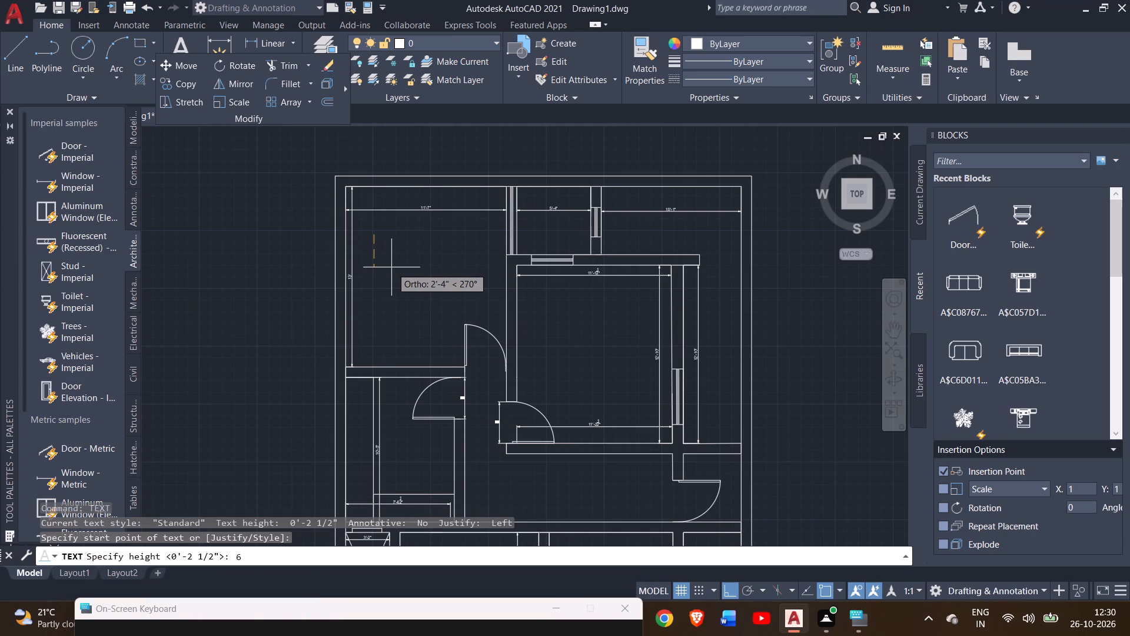
{"action": "key", "text": "shift+quotedbl"}
{"action": "key", "text": "Return"}
{"action": "key", "text": "0"}
{"action": "key", "text": "Return"}
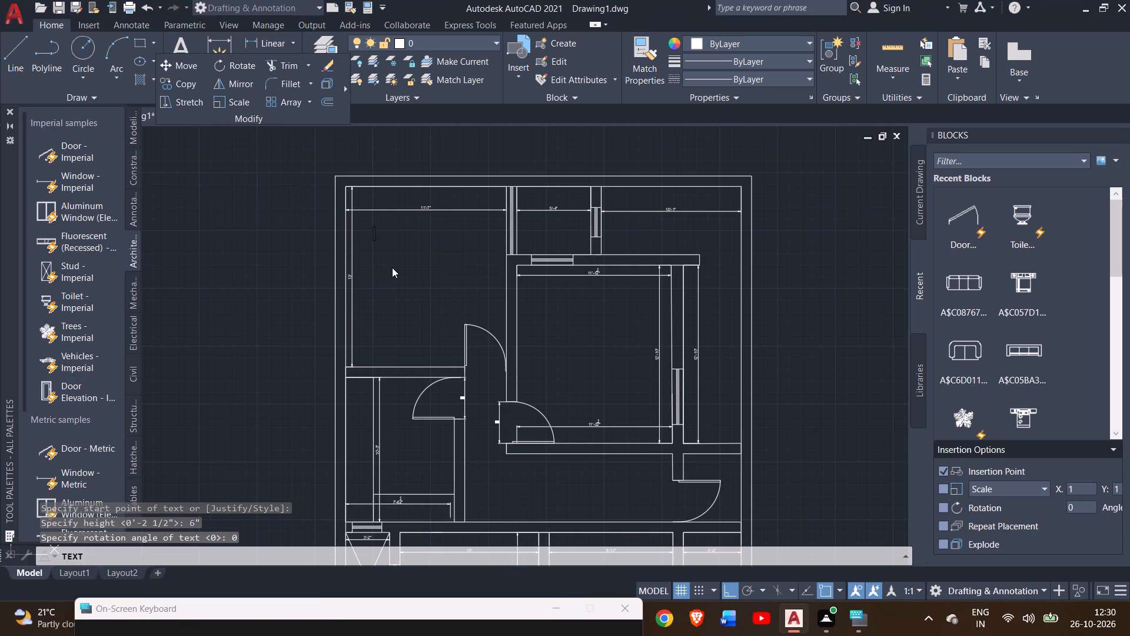
{"action": "left_click", "coordinate": [375, 267]}
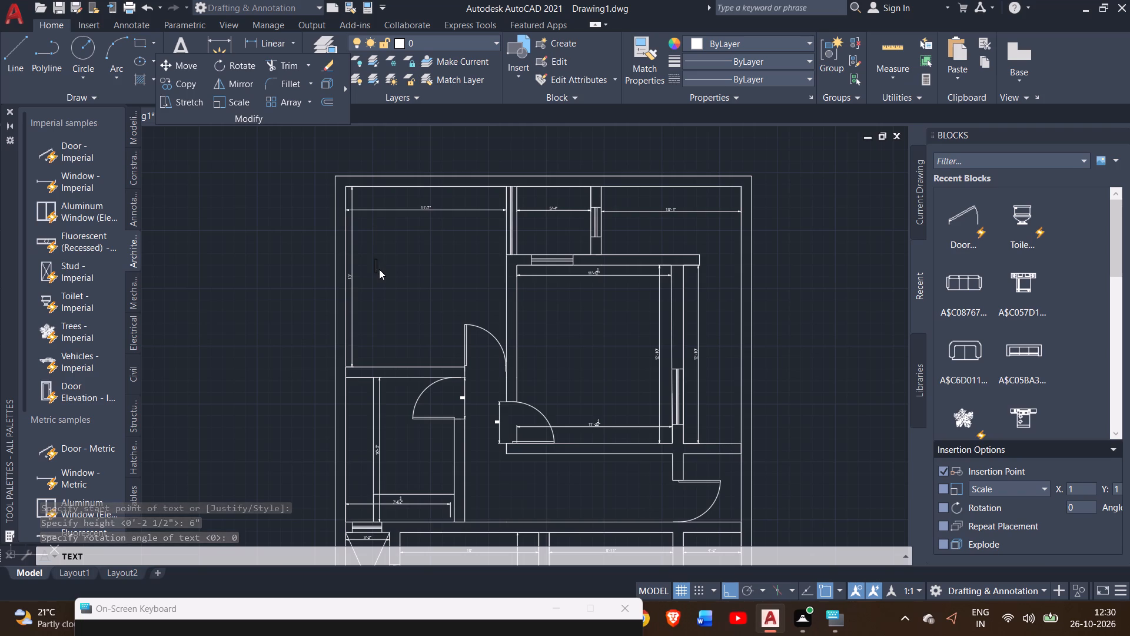
{"action": "type", "text": "BE"}
{"action": "type", "text": "D ROOM 01"}
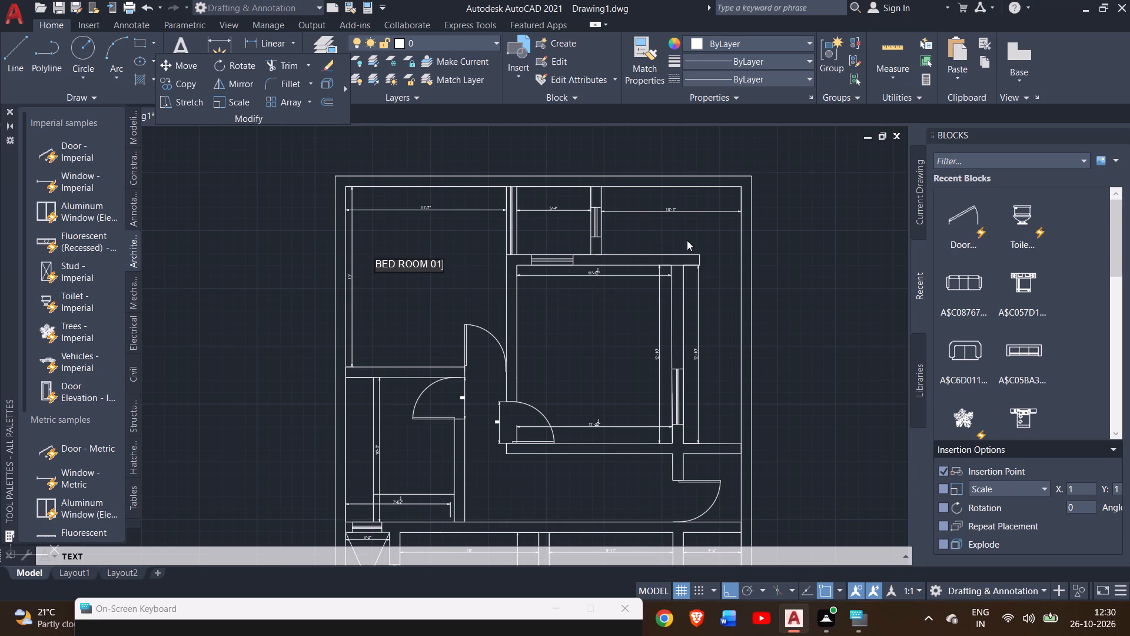
Add the label "BED ROOM 02" in the middle of the bedroom southeast of BED ROOM 01.
{"action": "left_click", "coordinate": [550, 339]}
{"action": "type", "text": "BED"}
{"action": "key", "text": "space"}
{"action": "type", "text": "R"}
{"action": "type", "text": "OOM"}
{"action": "key", "text": "space"}
{"action": "type", "text": "02"}
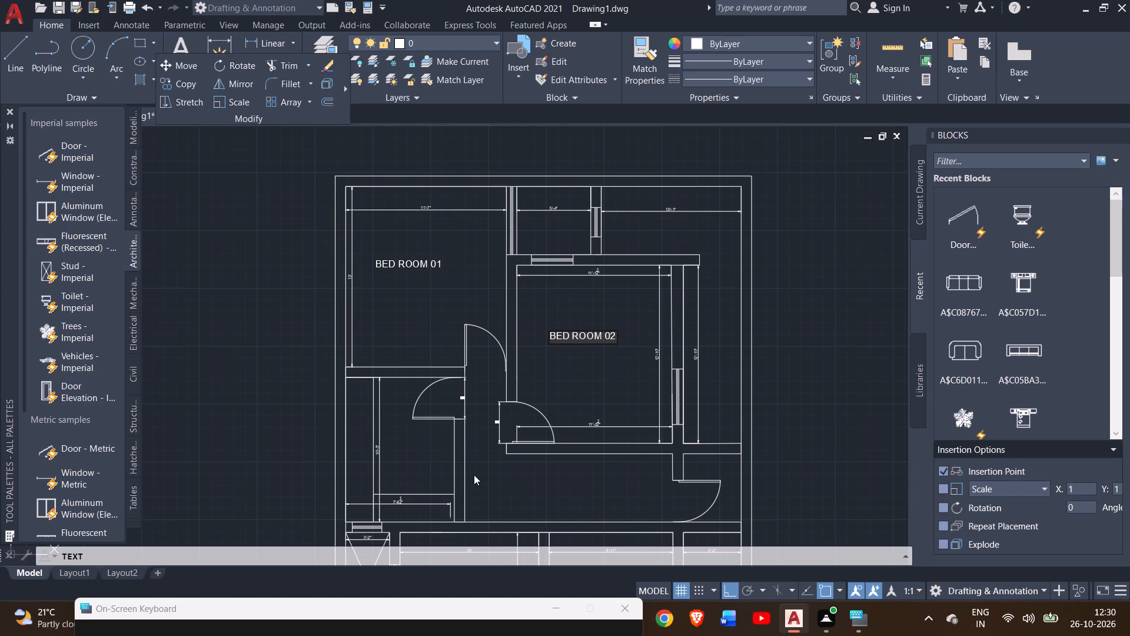
Label the room directly south of BED ROOM 01 "KITCHEN".
{"action": "middle_click_drag", "start_coordinate": [468, 469], "coordinate": [433, 365]}
{"action": "left_click", "coordinate": [354, 344]}
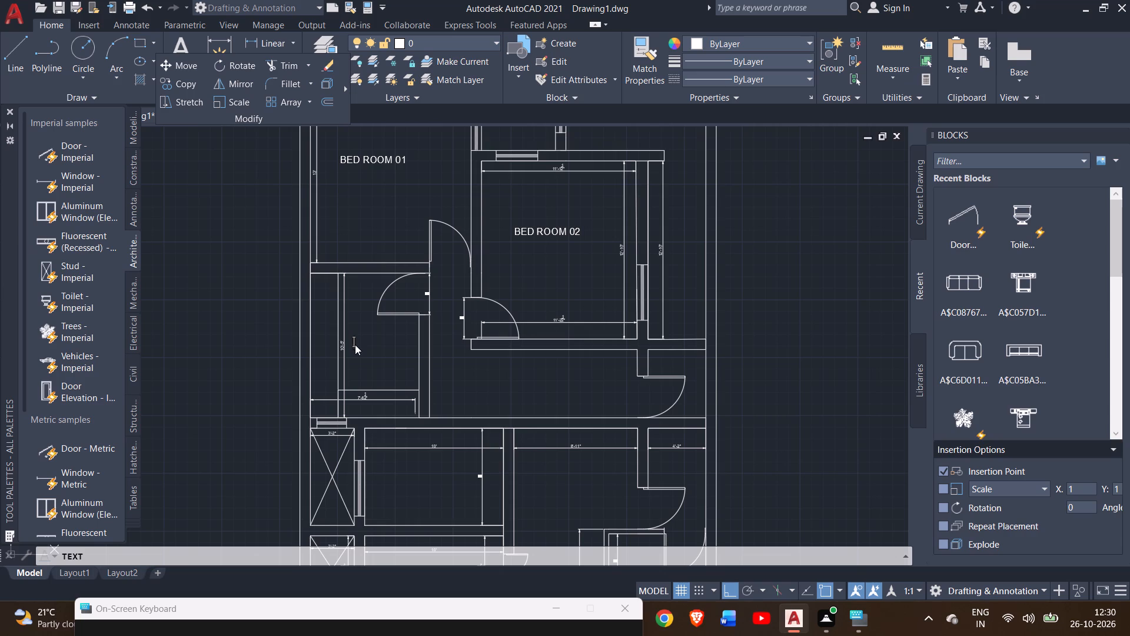
{"action": "type", "text": "KITCHEN"}
Label the 10' by 7' room east of the northern crossed shaft "KITCHEN".
{"action": "scroll", "coordinate": [367, 356], "scroll_direction": "down", "scroll_amount": 1}
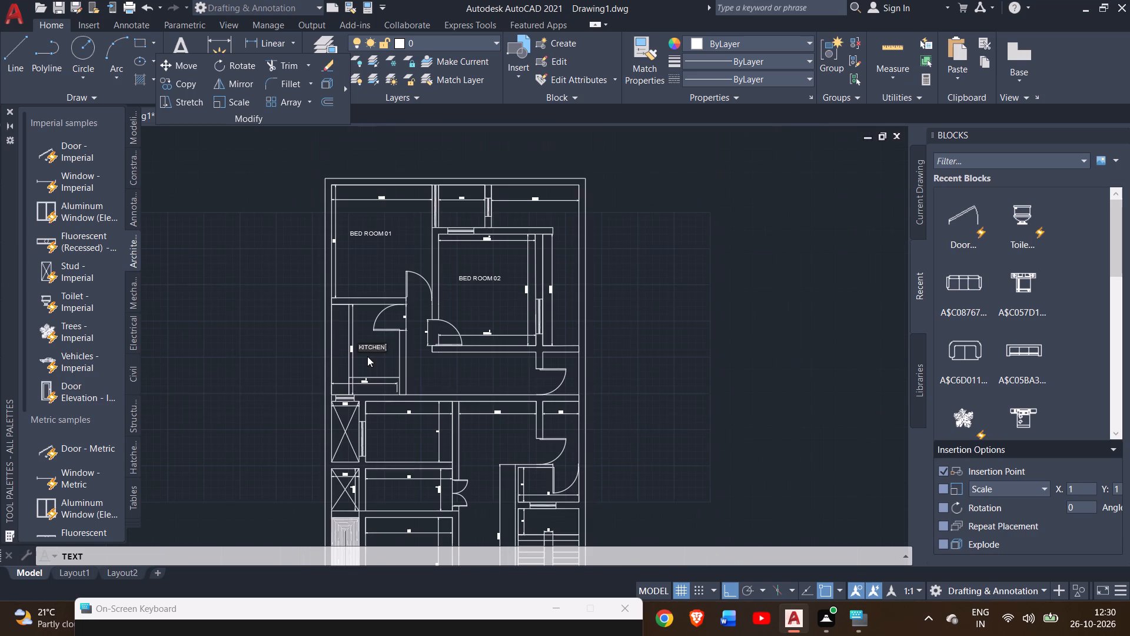
{"action": "middle_click_drag", "start_coordinate": [394, 447], "coordinate": [369, 344]}
{"action": "left_click", "coordinate": [360, 336]}
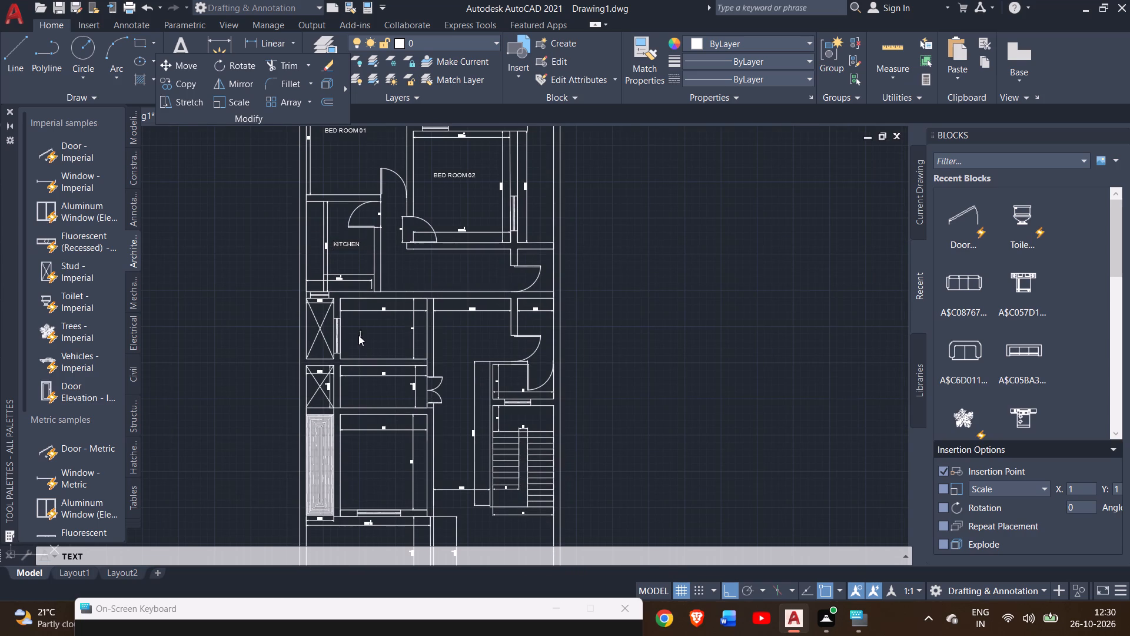
{"action": "scroll", "coordinate": [358, 335], "scroll_direction": "up", "scroll_amount": 2}
{"action": "left_click", "coordinate": [351, 329]}
{"action": "type", "text": "KITCHEN"}
{"action": "key", "text": "Return"}
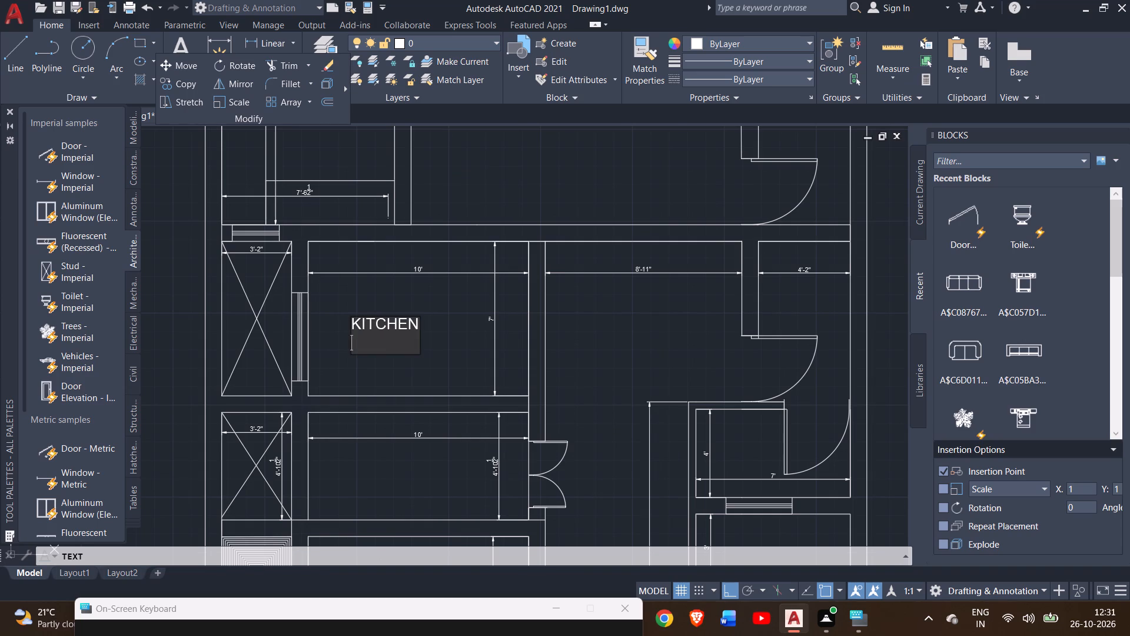
Label the 10'-1" wide space in the plan's northeast corner "TOILET".
{"action": "scroll", "coordinate": [355, 330], "scroll_direction": "down", "scroll_amount": 2}
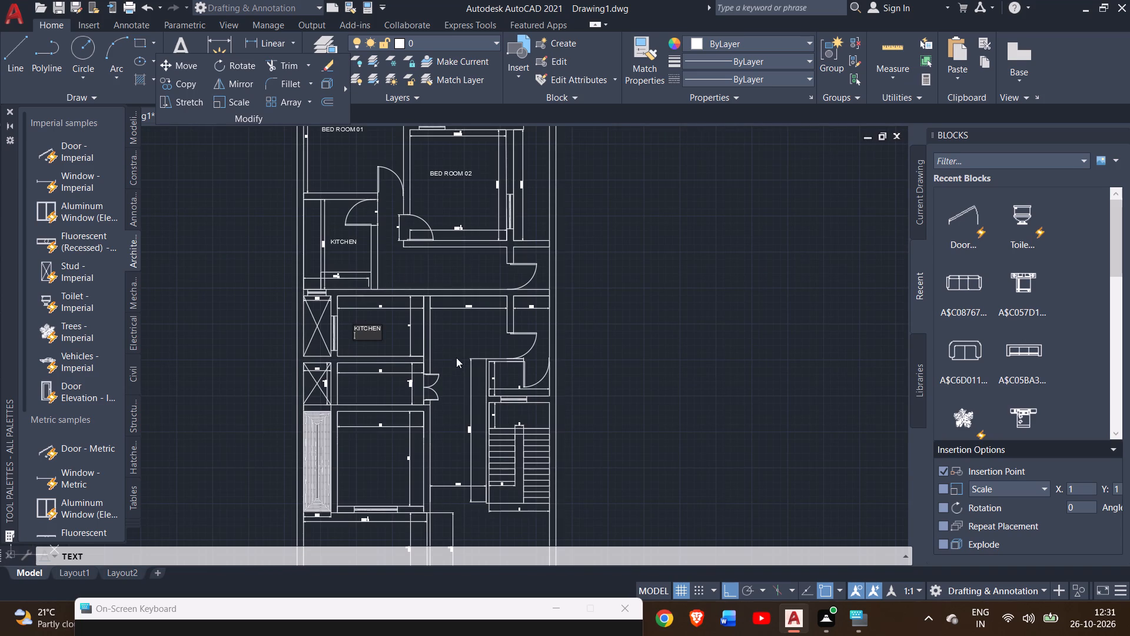
{"action": "scroll", "coordinate": [456, 357], "scroll_direction": "down", "scroll_amount": 1}
{"action": "scroll", "coordinate": [451, 194], "scroll_direction": "up", "scroll_amount": 4}
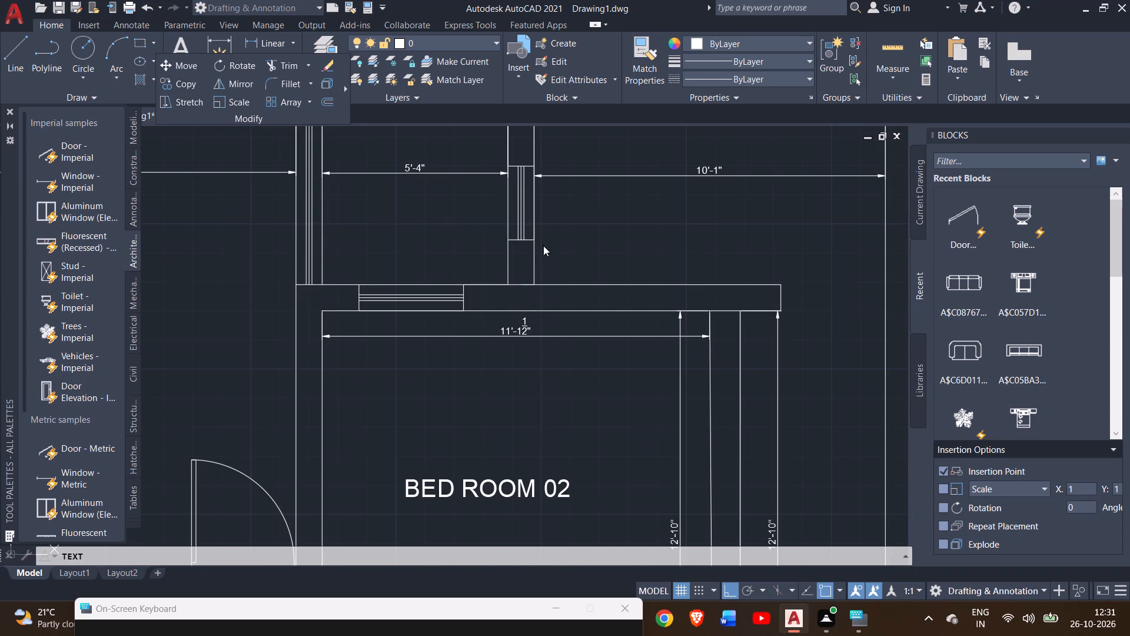
{"action": "scroll", "coordinate": [613, 238], "scroll_direction": "down", "scroll_amount": 1}
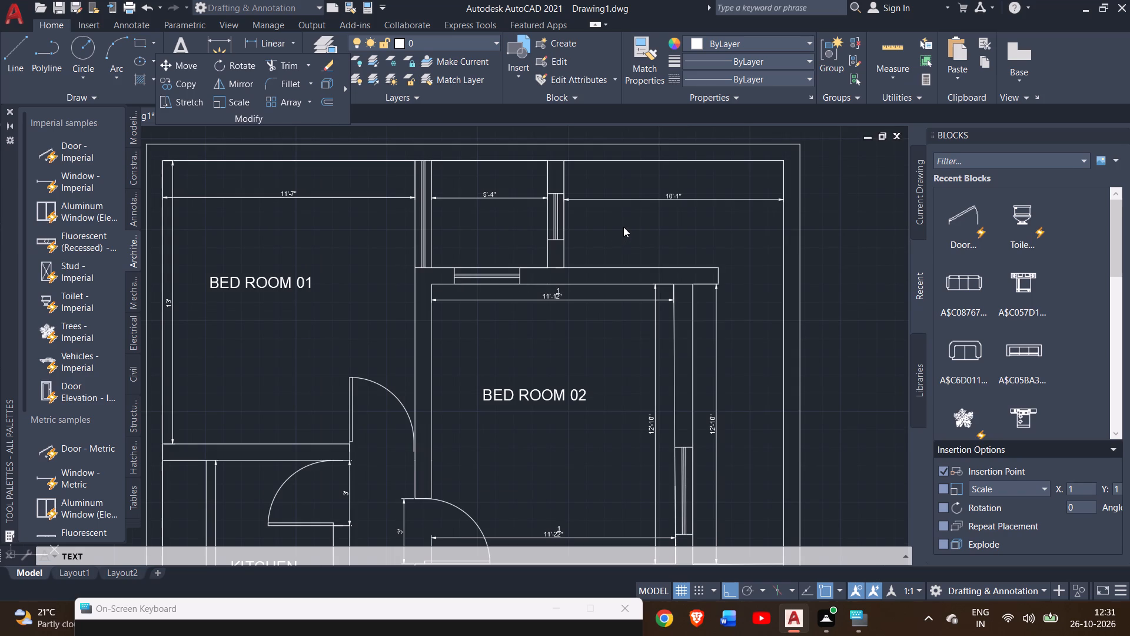
{"action": "scroll", "coordinate": [570, 359], "scroll_direction": "down", "scroll_amount": 1}
{"action": "left_click", "coordinate": [587, 271]}
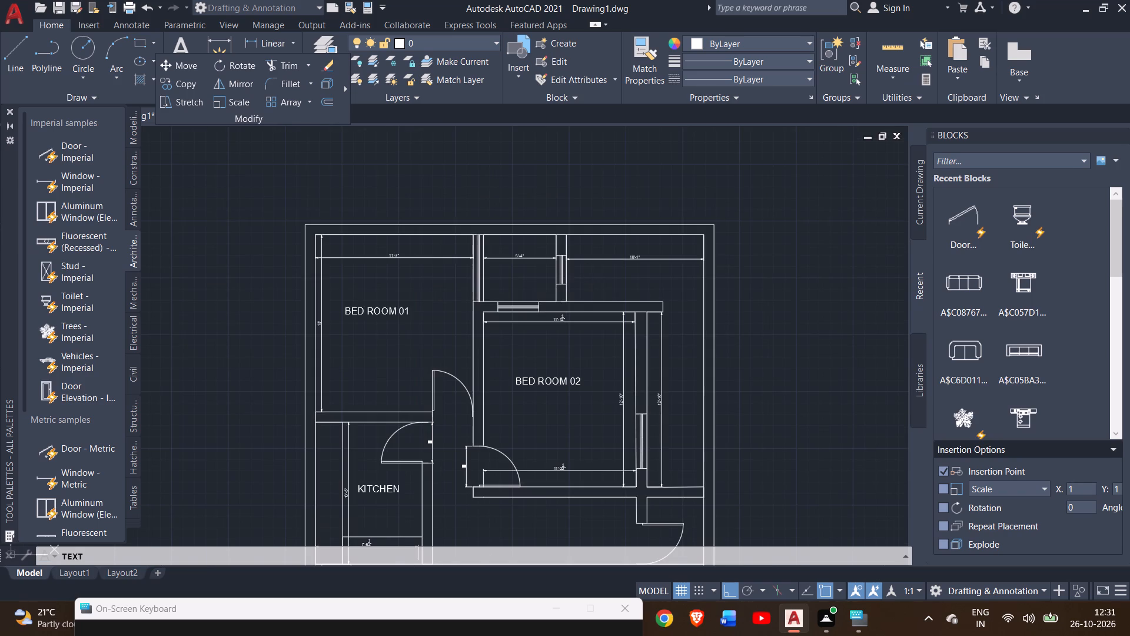
{"action": "scroll", "coordinate": [588, 274], "scroll_direction": "up", "scroll_amount": 2}
{"action": "type", "text": "TOIL"}
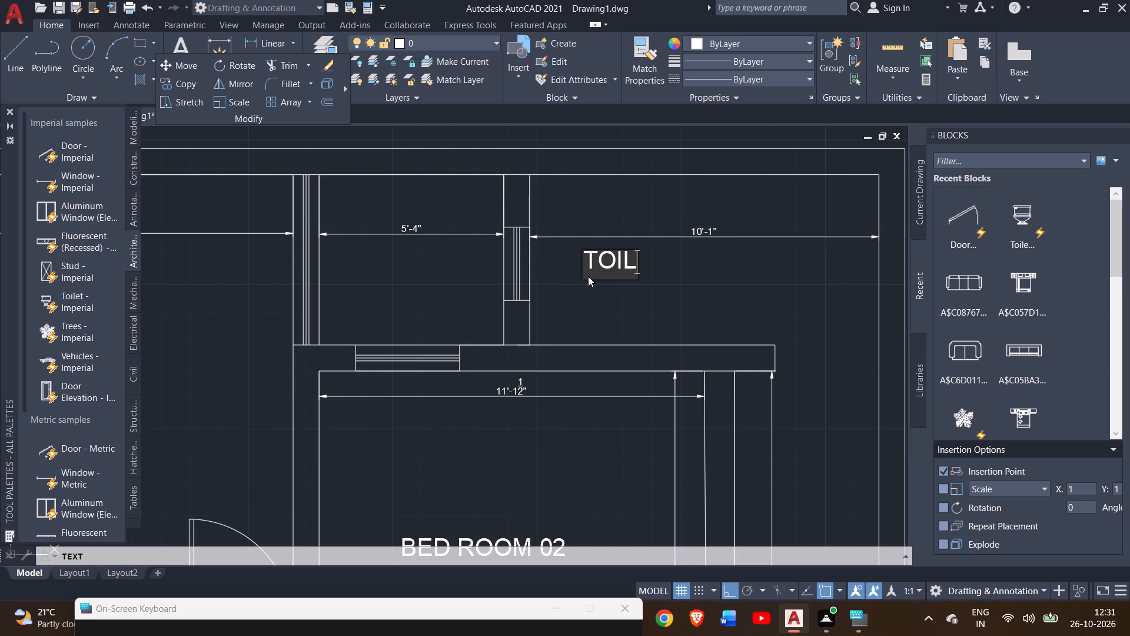
{"action": "type", "text": "ET"}
Label the small space southeast of BED ROOM 02, just north of the door swing, "UTILITY".
{"action": "scroll", "coordinate": [588, 275], "scroll_direction": "down", "scroll_amount": 1}
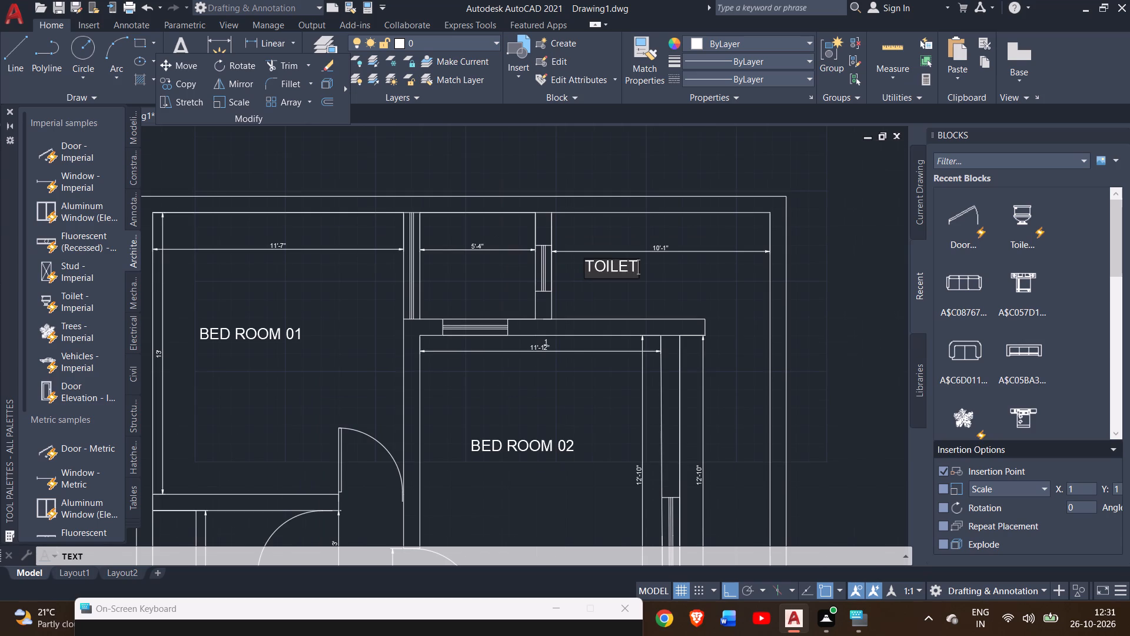
{"action": "scroll", "coordinate": [569, 398], "scroll_direction": "down", "scroll_amount": 1}
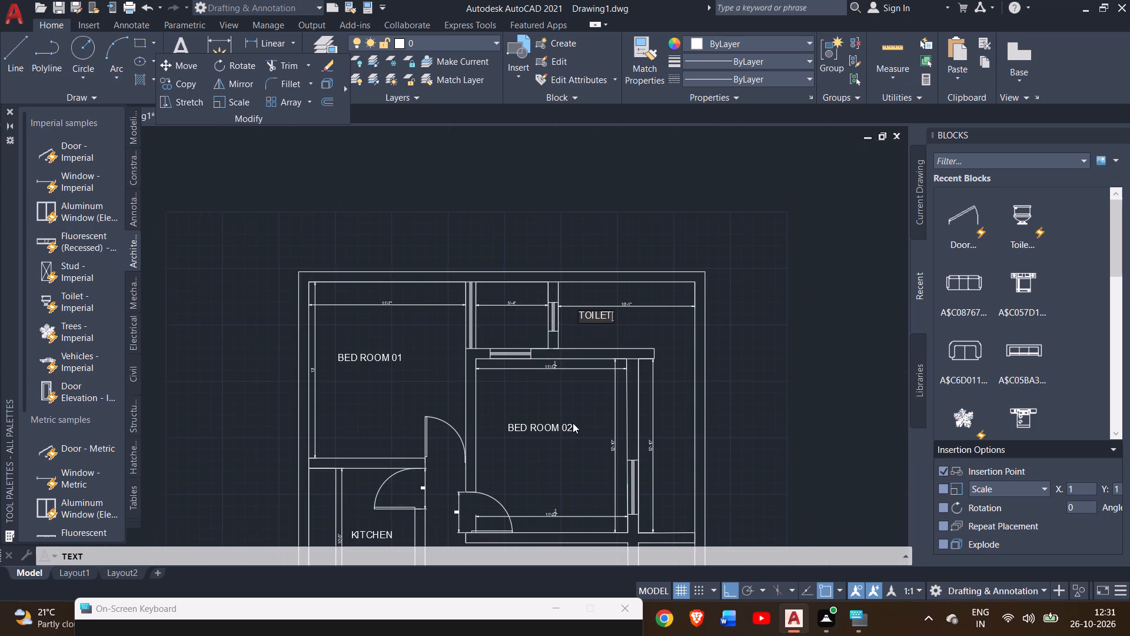
{"action": "middle_click_drag", "start_coordinate": [571, 416], "coordinate": [540, 294]}
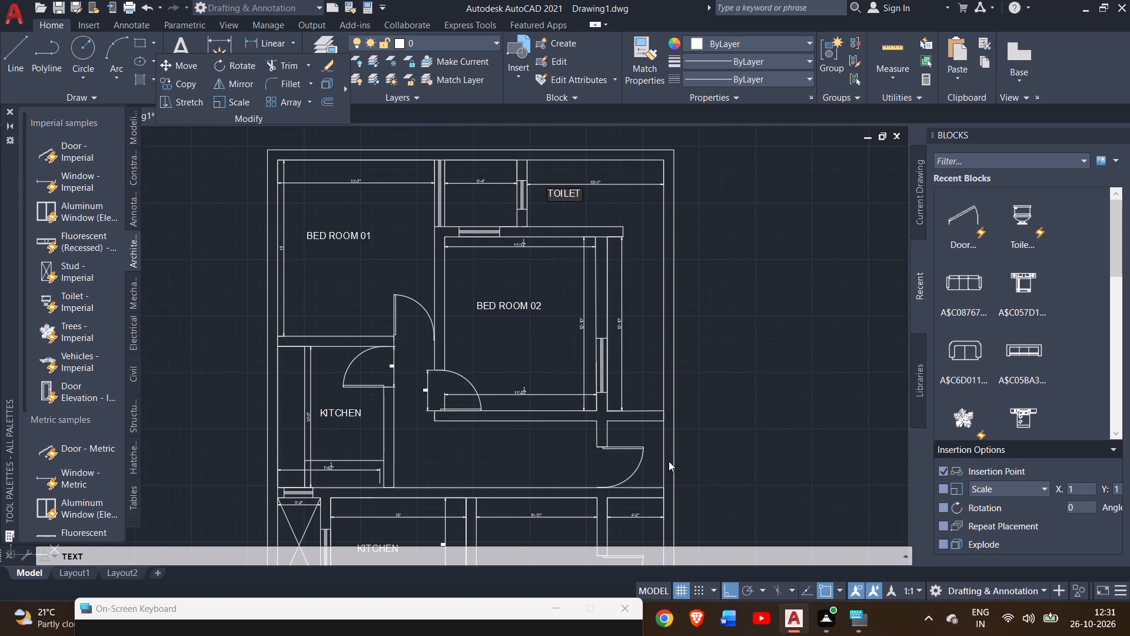
{"action": "middle_click_drag", "start_coordinate": [647, 457], "coordinate": [630, 398]}
{"action": "scroll", "coordinate": [606, 373], "scroll_direction": "up", "scroll_amount": 2}
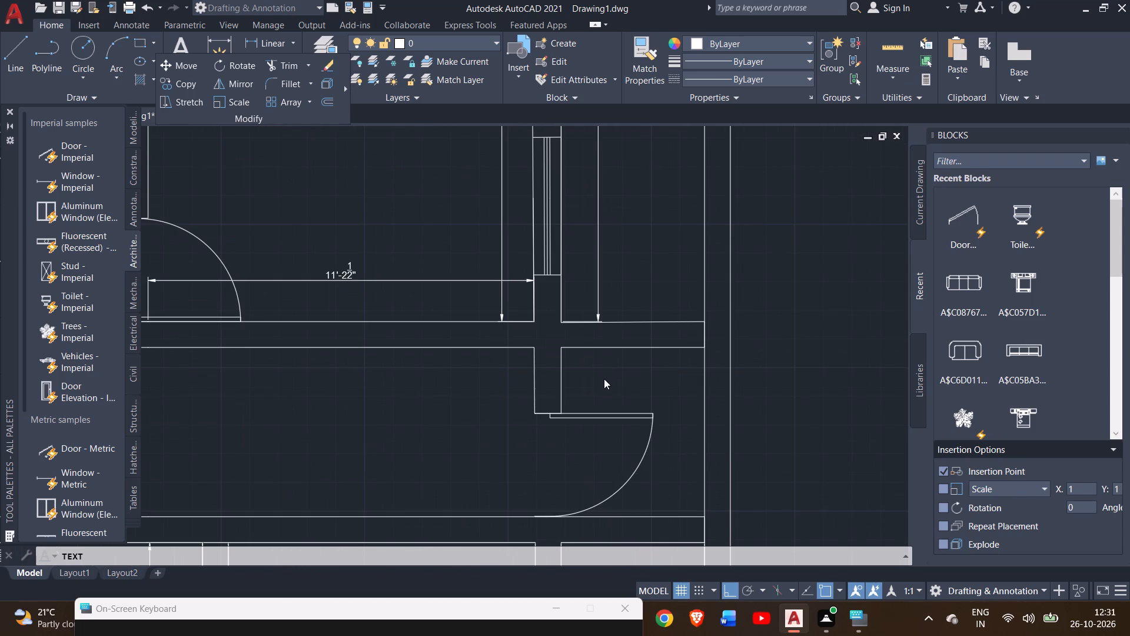
{"action": "left_click", "coordinate": [577, 377]}
{"action": "type", "text": "UTILITY"}
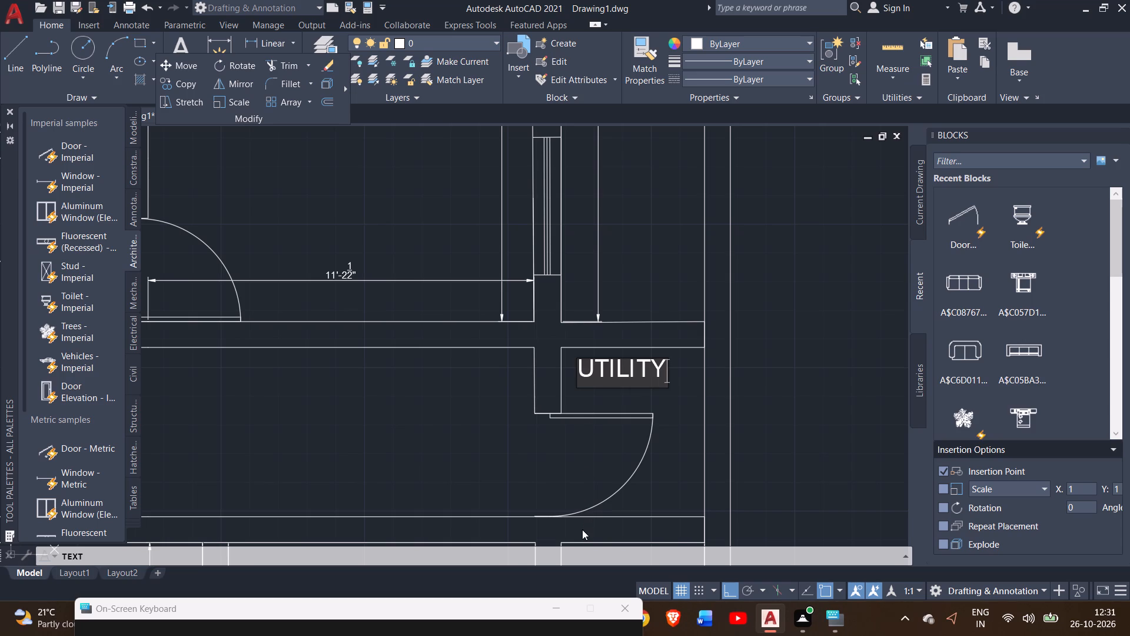
Label the 4'-2" wide space south of the first utility area "UTILITY" as well.
{"action": "middle_click_drag", "start_coordinate": [581, 529], "coordinate": [518, 303]}
{"action": "scroll", "coordinate": [535, 419], "scroll_direction": "down", "scroll_amount": 1}
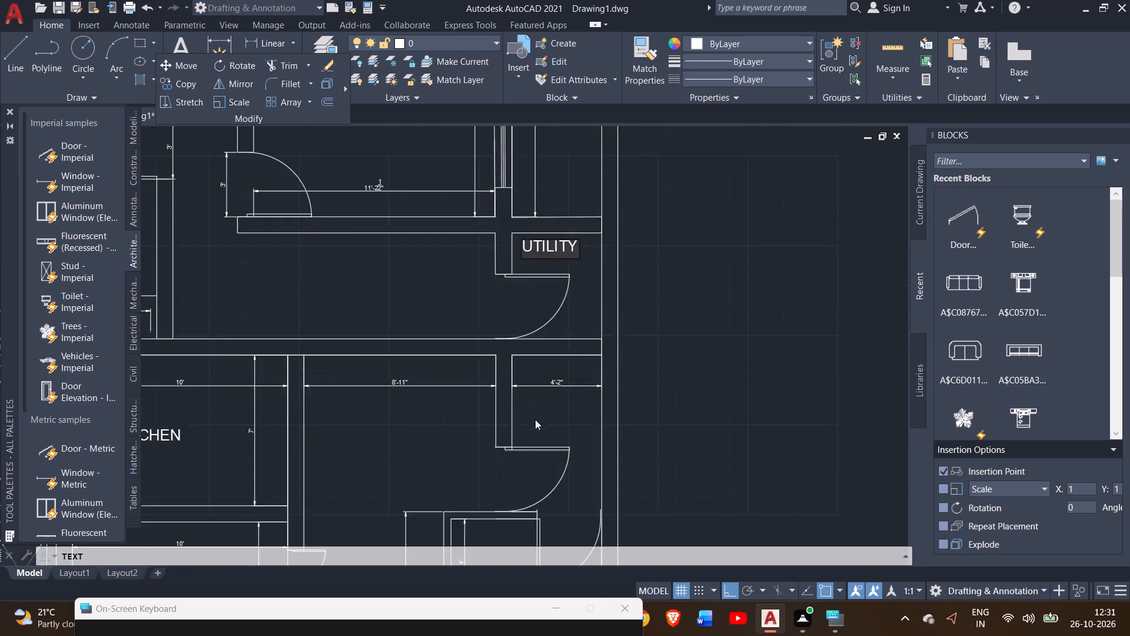
{"action": "scroll", "coordinate": [535, 419], "scroll_direction": "down", "scroll_amount": 1}
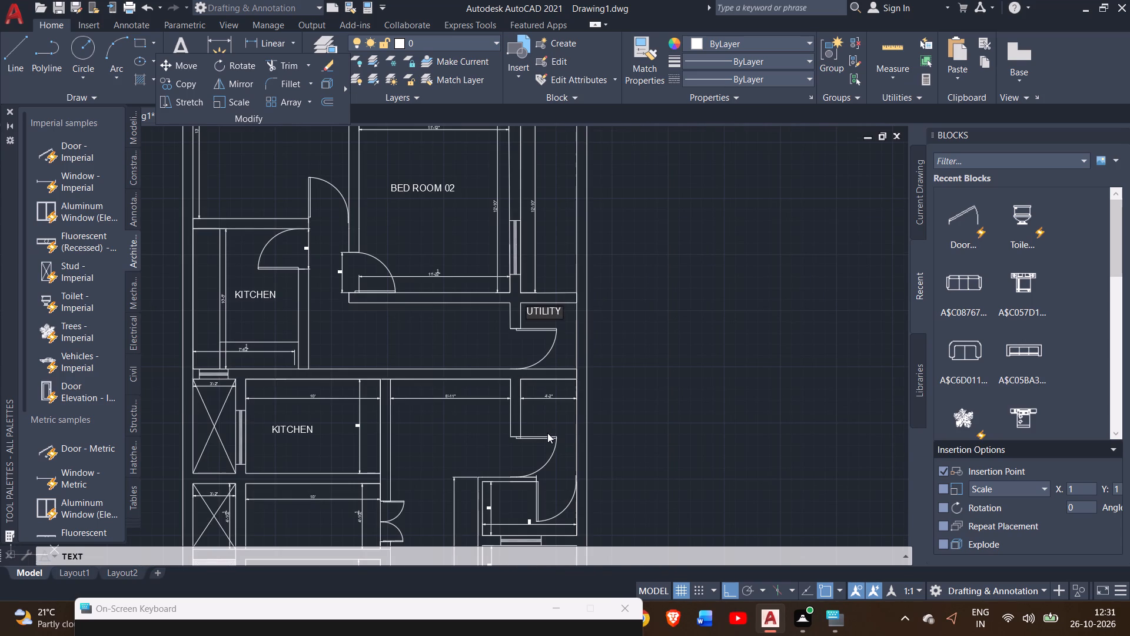
{"action": "left_click", "coordinate": [536, 415]}
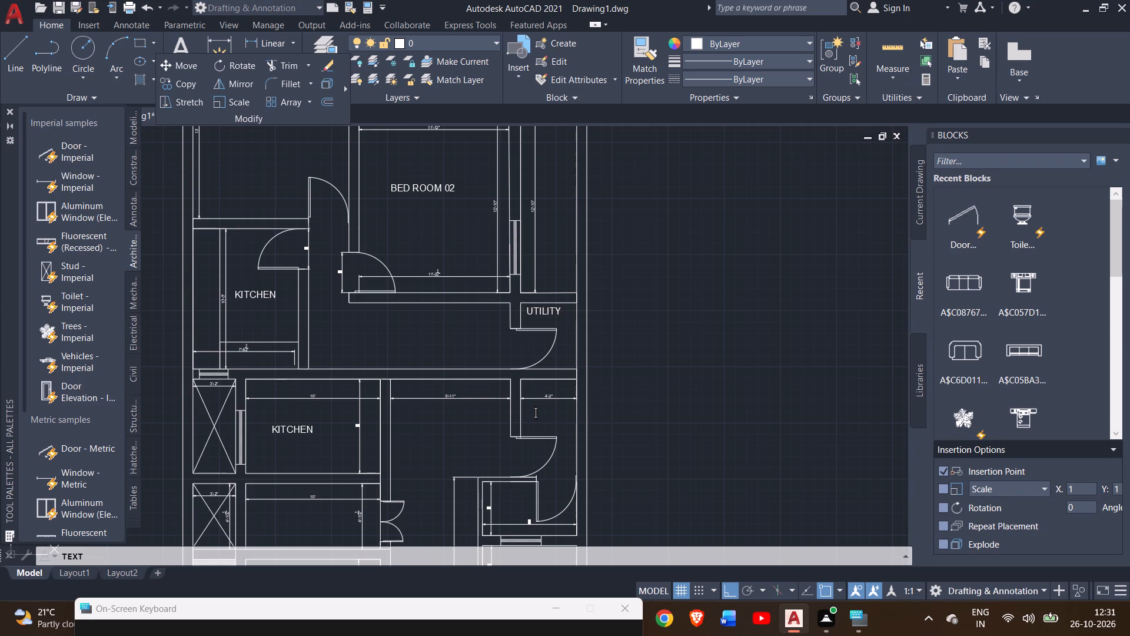
{"action": "scroll", "coordinate": [536, 415], "scroll_direction": "up", "scroll_amount": 2}
{"action": "scroll", "coordinate": [536, 415], "scroll_direction": "down", "scroll_amount": 3}
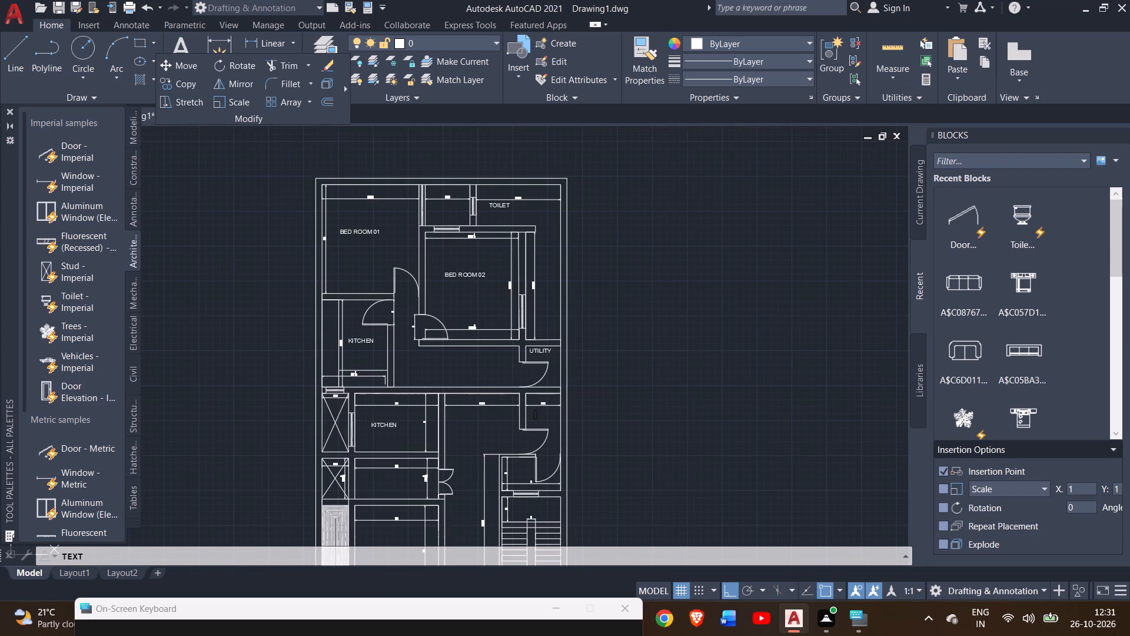
{"action": "scroll", "coordinate": [536, 415], "scroll_direction": "up", "scroll_amount": 2}
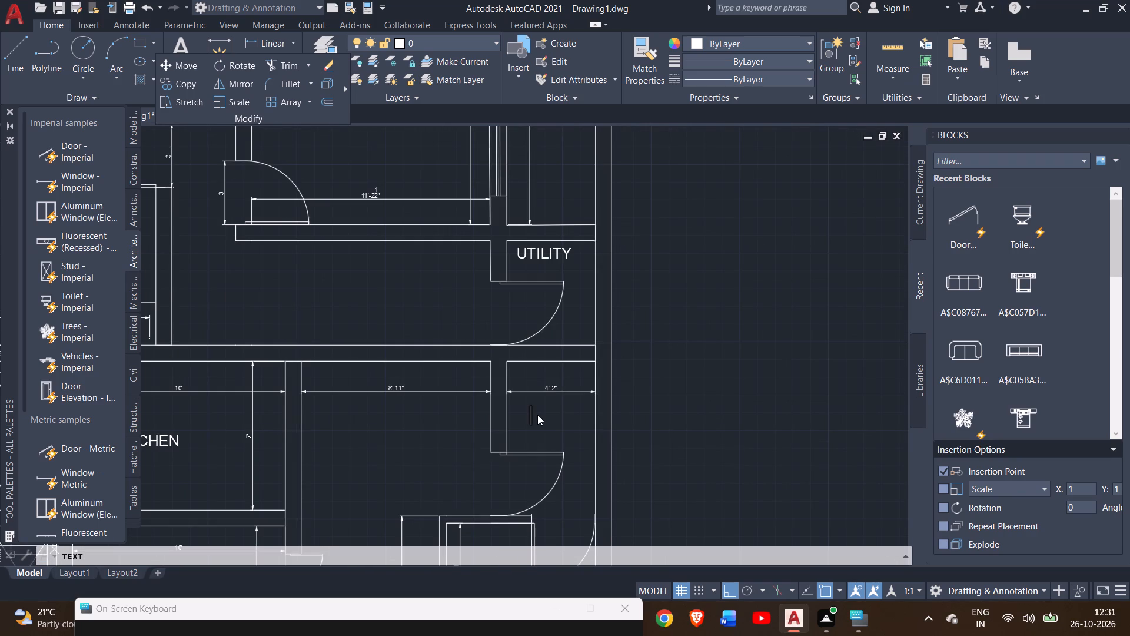
{"action": "type", "text": "UTILITY"}
Add a two-line label reading "BATH" and "4'X7'" in the small room north of the staircase.
{"action": "scroll", "coordinate": [555, 424], "scroll_direction": "down", "scroll_amount": 2}
{"action": "middle_click_drag", "start_coordinate": [551, 429], "coordinate": [524, 331]}
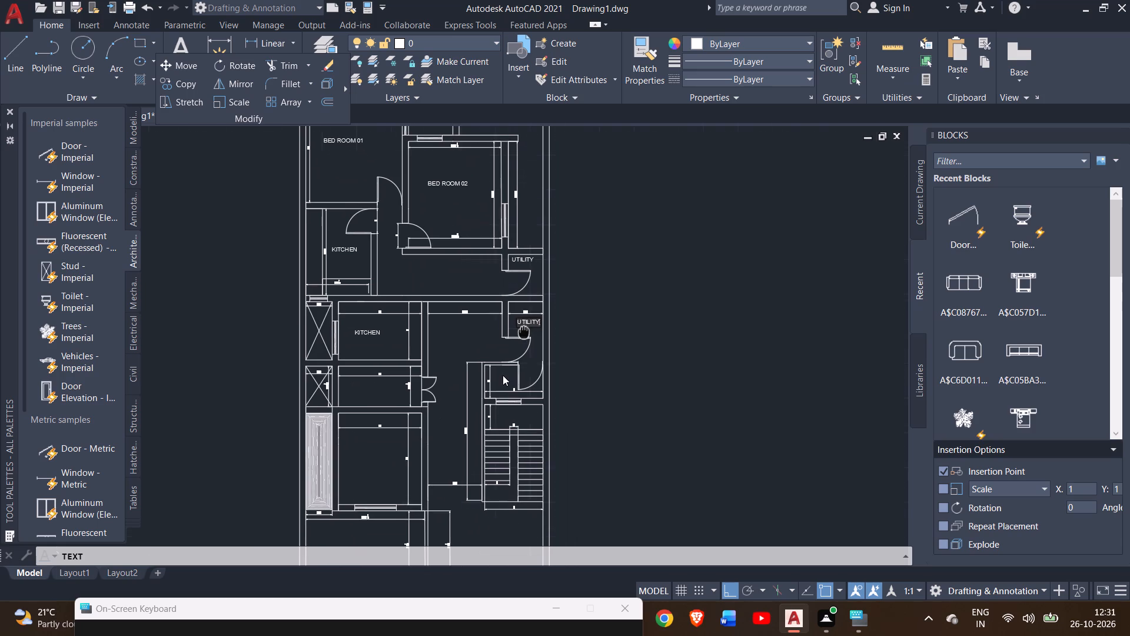
{"action": "scroll", "coordinate": [503, 372], "scroll_direction": "up", "scroll_amount": 3}
{"action": "left_click", "coordinate": [466, 382]}
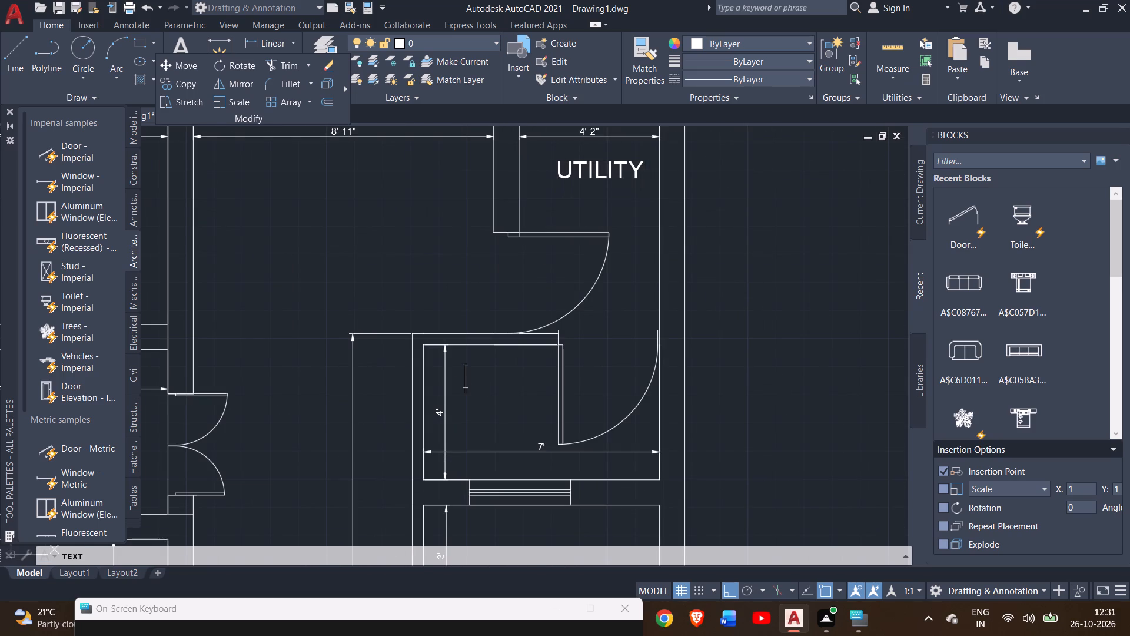
{"action": "type", "text": "BATH"}
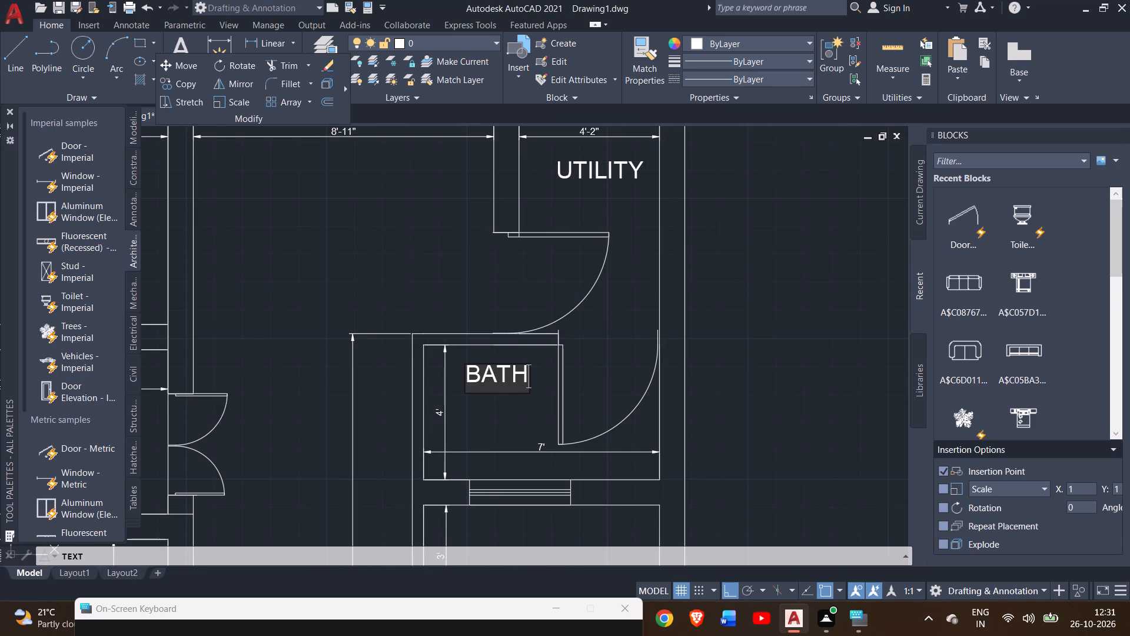
{"action": "key", "text": "Return"}
{"action": "type", "text": "4'"}
{"action": "key", "text": "x"}
{"action": "key", "text": "7"}
{"action": "key", "text": "apostrophe"}
Label the open 13'-10" wide area south of the staircase, in the plan's southeast corner, "TERRACE".
{"action": "scroll", "coordinate": [484, 390], "scroll_direction": "down", "scroll_amount": 3}
{"action": "scroll", "coordinate": [485, 427], "scroll_direction": "up", "scroll_amount": 3}
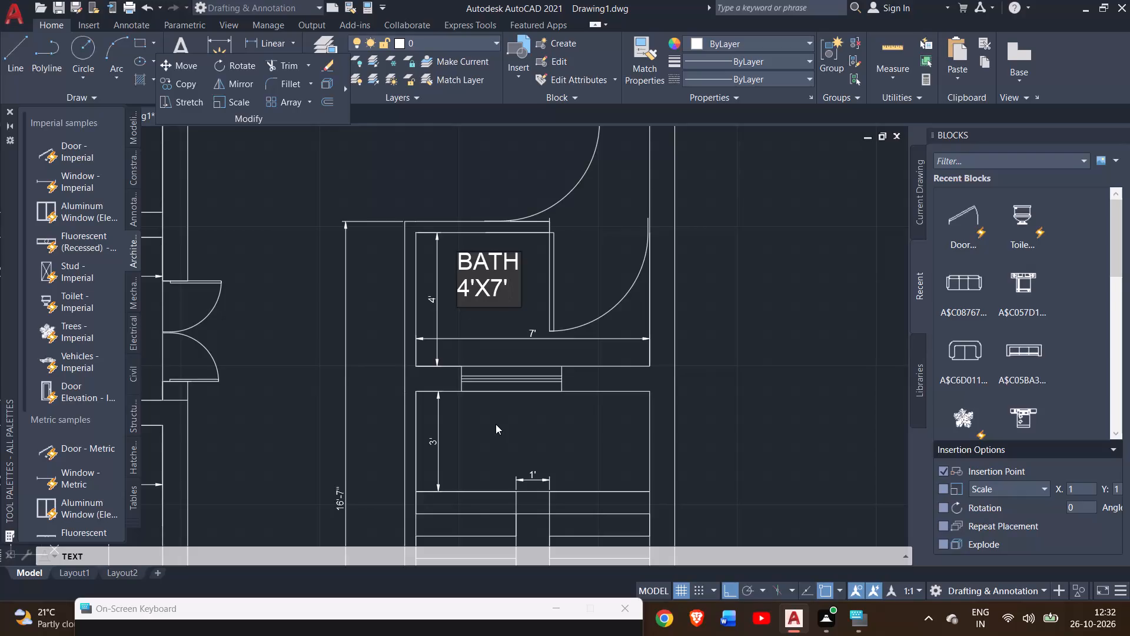
{"action": "scroll", "coordinate": [502, 409], "scroll_direction": "down", "scroll_amount": 4}
{"action": "scroll", "coordinate": [501, 497], "scroll_direction": "up", "scroll_amount": 2}
{"action": "middle_click_drag", "start_coordinate": [464, 496], "coordinate": [463, 496]}
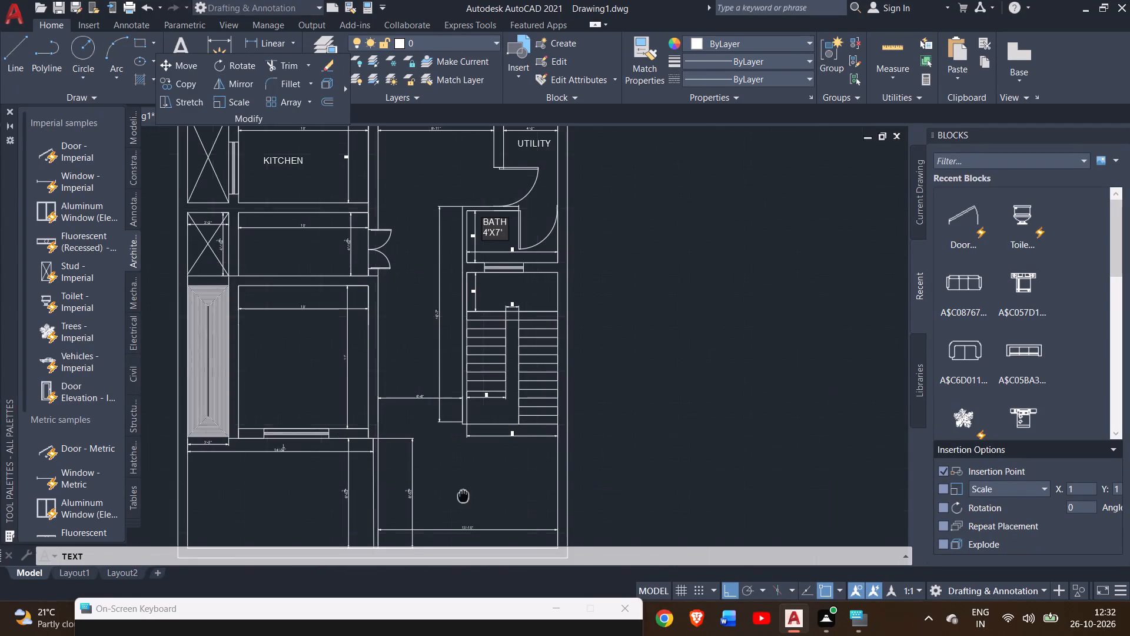
{"action": "middle_click_drag", "start_coordinate": [463, 496], "coordinate": [463, 385]}
{"action": "left_click", "coordinate": [451, 383]}
{"action": "scroll", "coordinate": [451, 380], "scroll_direction": "up", "scroll_amount": 3}
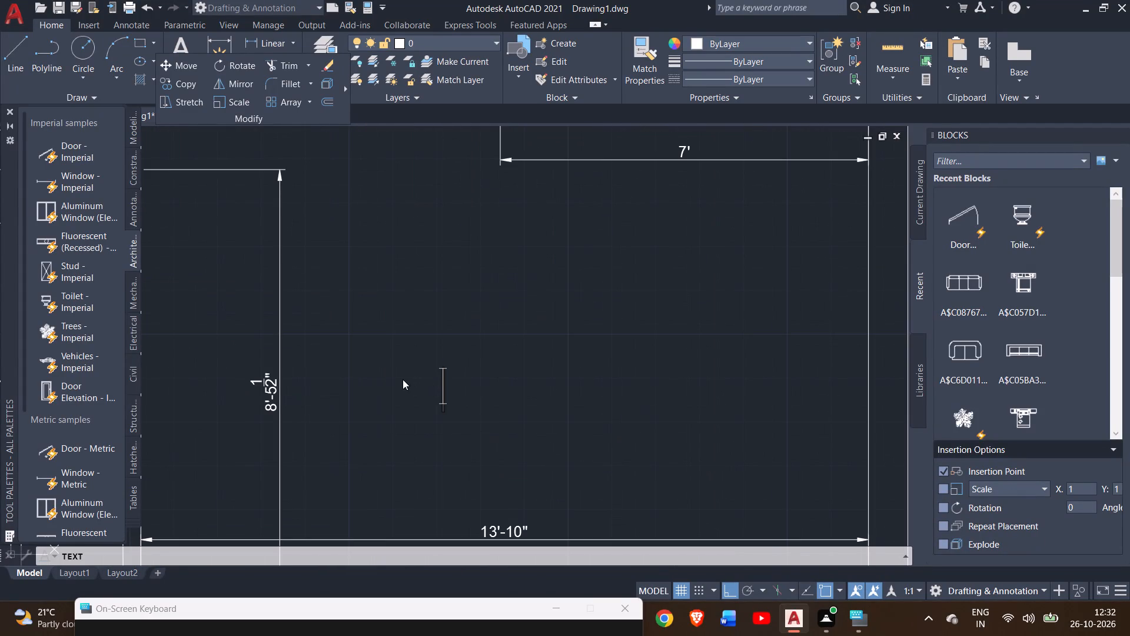
{"action": "left_click", "coordinate": [401, 377]}
{"action": "type", "text": "TERRACE"}
{"action": "scroll", "coordinate": [388, 367], "scroll_direction": "down", "scroll_amount": 2}
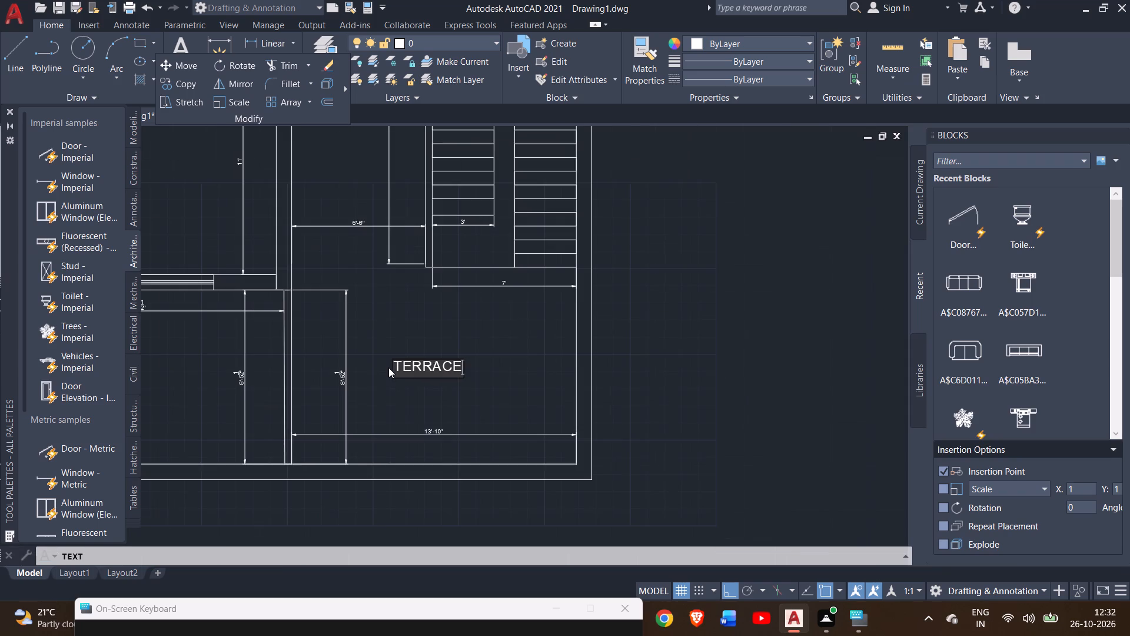
Label the open area in the plan's southwest corner, west of the terrace, "LAWN AREA".
{"action": "middle_click_drag", "start_coordinate": [350, 405], "coordinate": [468, 371]}
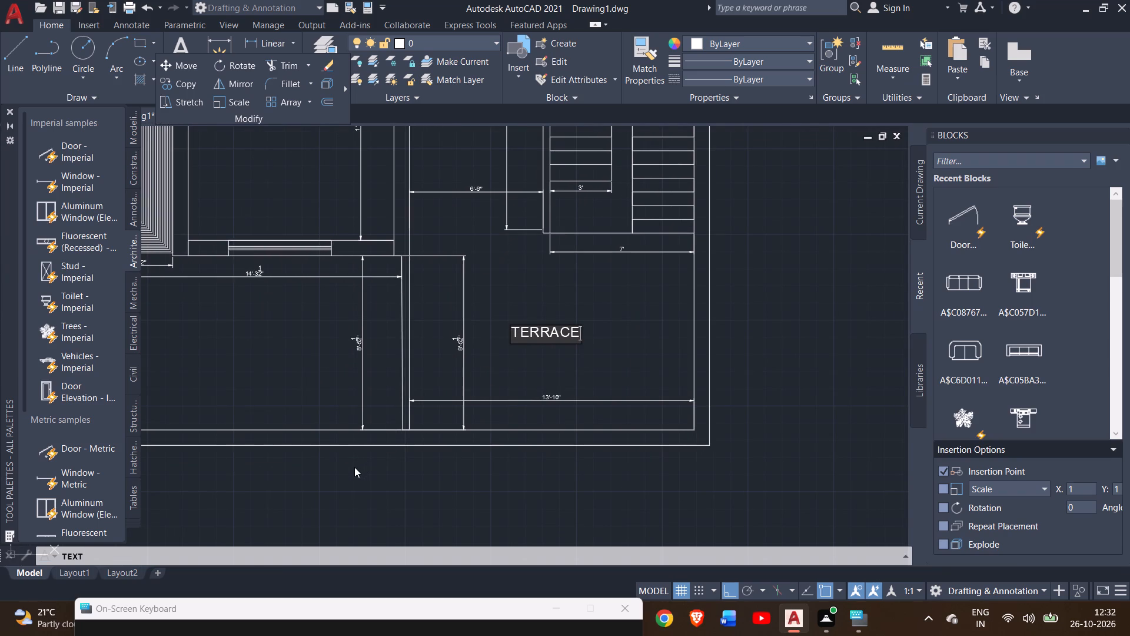
{"action": "middle_click_drag", "start_coordinate": [202, 356], "coordinate": [305, 353]}
{"action": "left_click", "coordinate": [265, 337]}
{"action": "type", "text": "LAWN A"}
{"action": "key", "text": "r"}
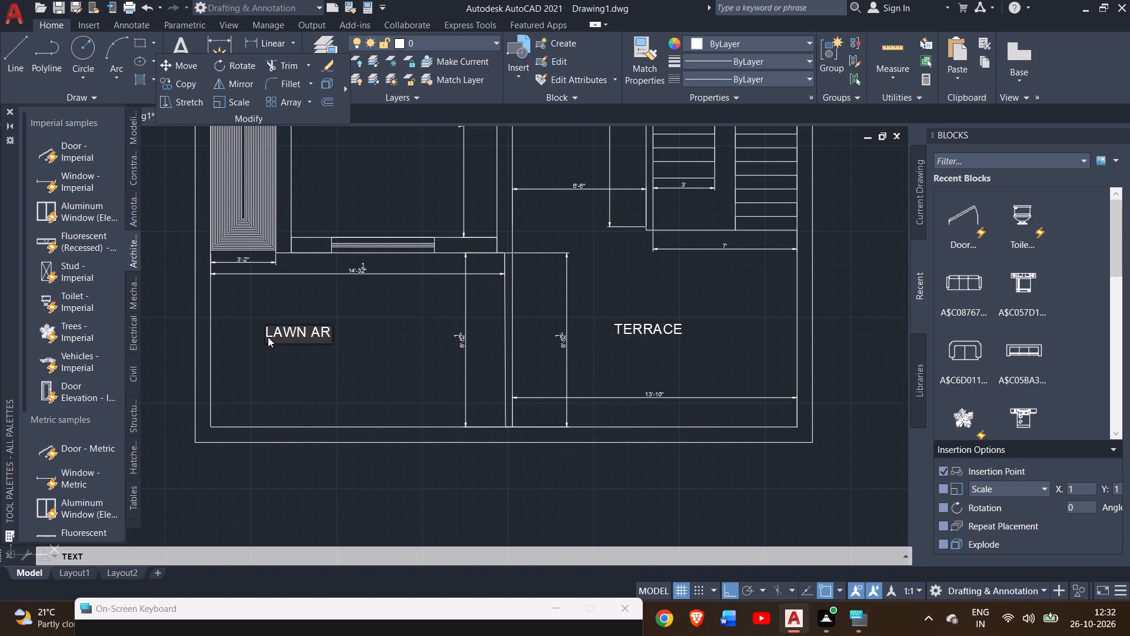
{"action": "type", "text": "EA"}
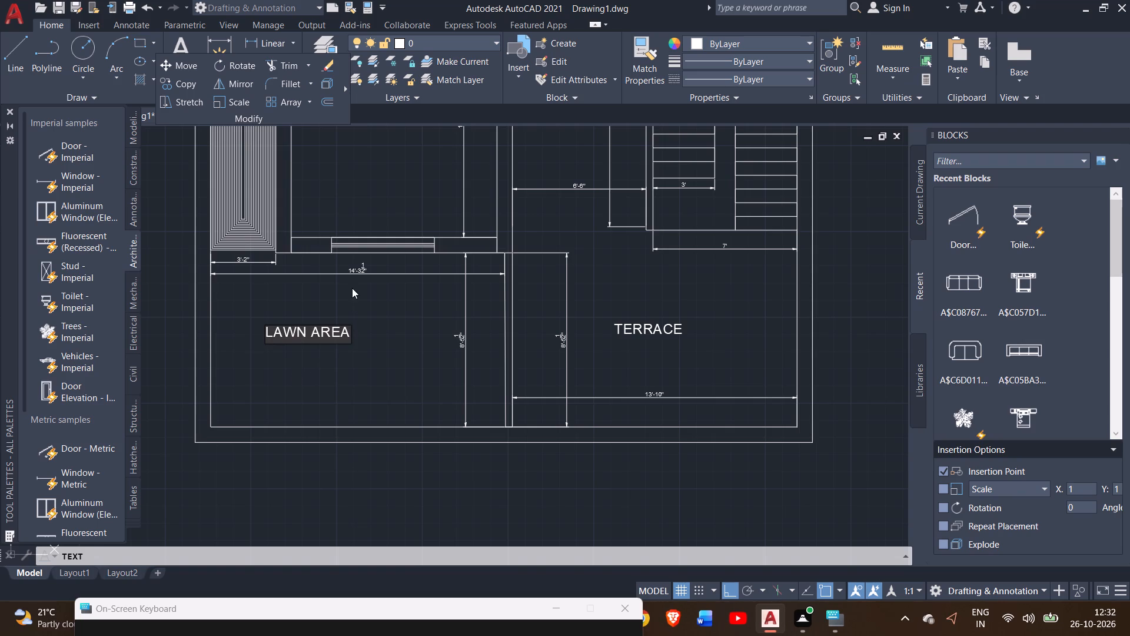
Label the 10' by 11' room north of the lawn area "BED ROOM 03".
{"action": "middle_click_drag", "start_coordinate": [352, 290], "coordinate": [394, 404]}
{"action": "left_click", "coordinate": [368, 240]}
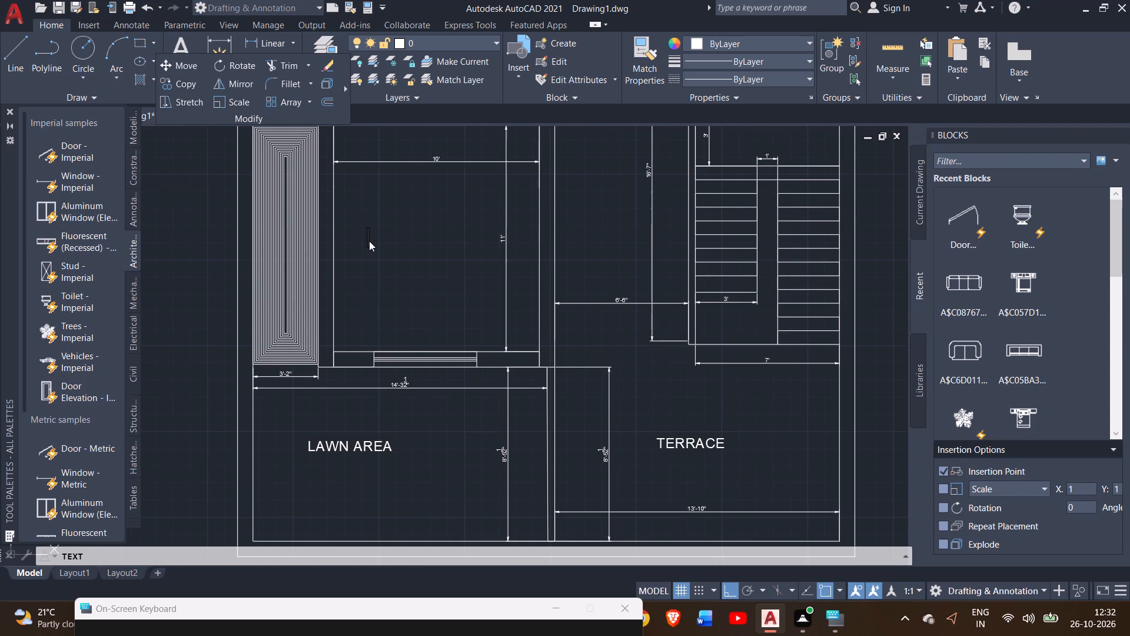
{"action": "type", "text": "BED T"}
{"action": "key", "text": "BackSpace"}
{"action": "type", "text": "ROOM"}
{"action": "key", "text": "space"}
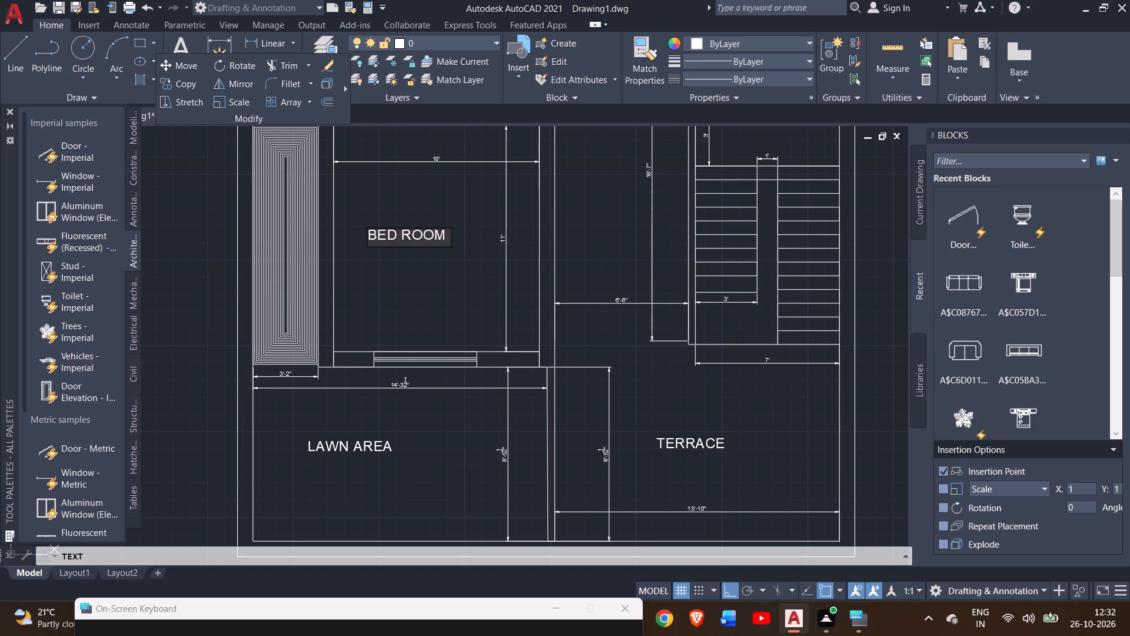
{"action": "type", "text": "03"}
Label the passage between BED ROOM 03 and the staircase "VERANDAH".
{"action": "scroll", "coordinate": [374, 266], "scroll_direction": "down", "scroll_amount": 2}
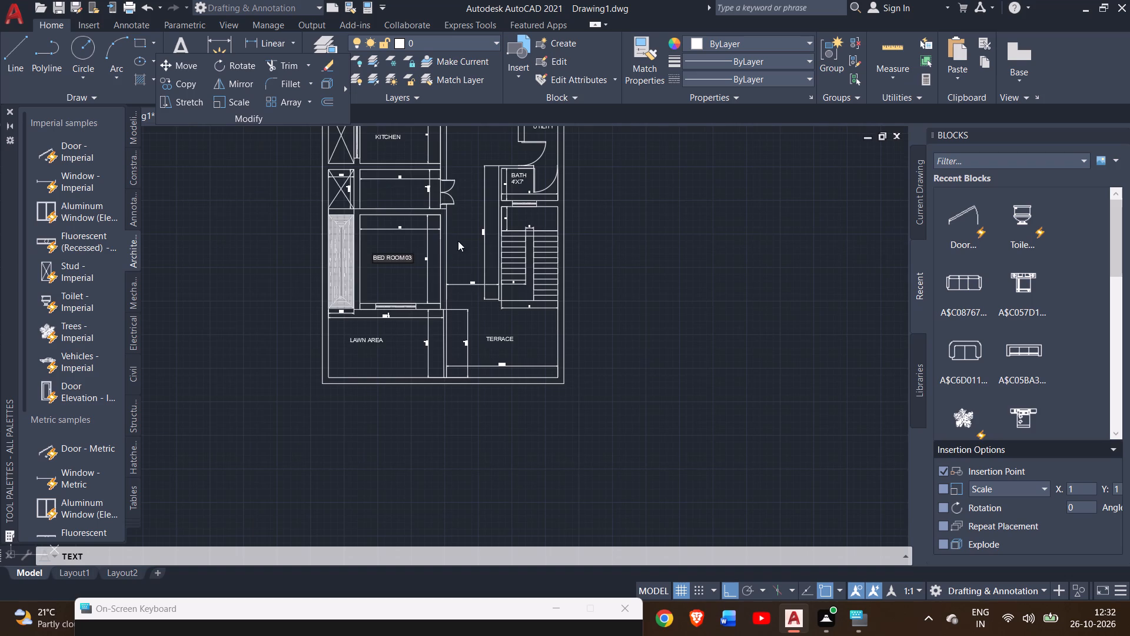
{"action": "middle_click_drag", "start_coordinate": [458, 231], "coordinate": [476, 343]}
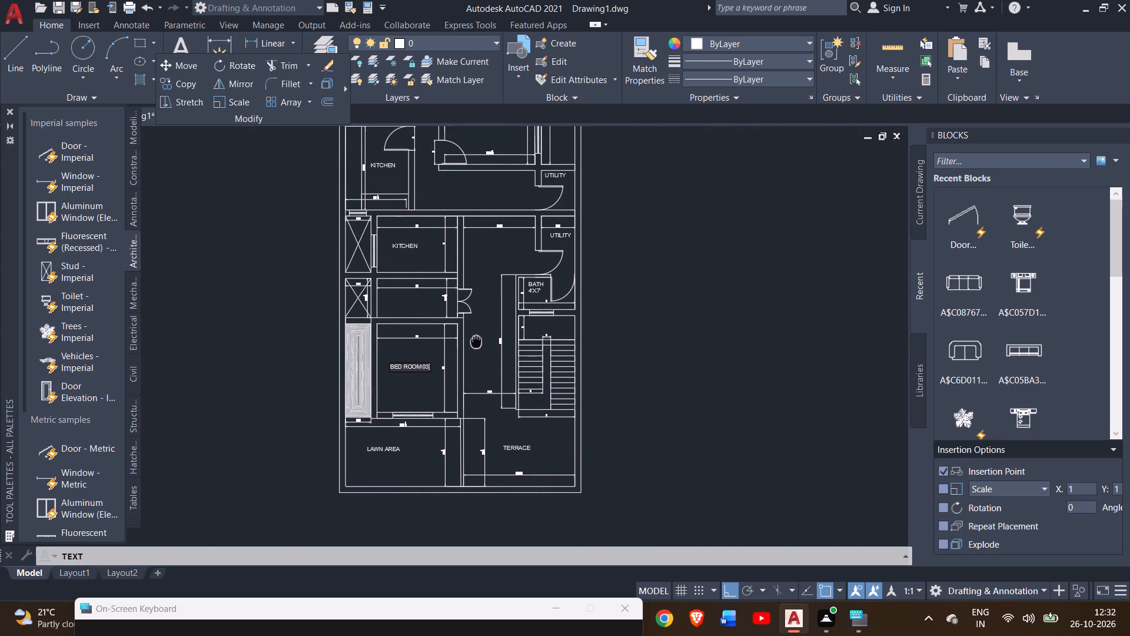
{"action": "middle_click_drag", "start_coordinate": [476, 343], "coordinate": [482, 381]}
{"action": "scroll", "coordinate": [480, 360], "scroll_direction": "up", "scroll_amount": 2}
{"action": "left_click", "coordinate": [470, 403]}
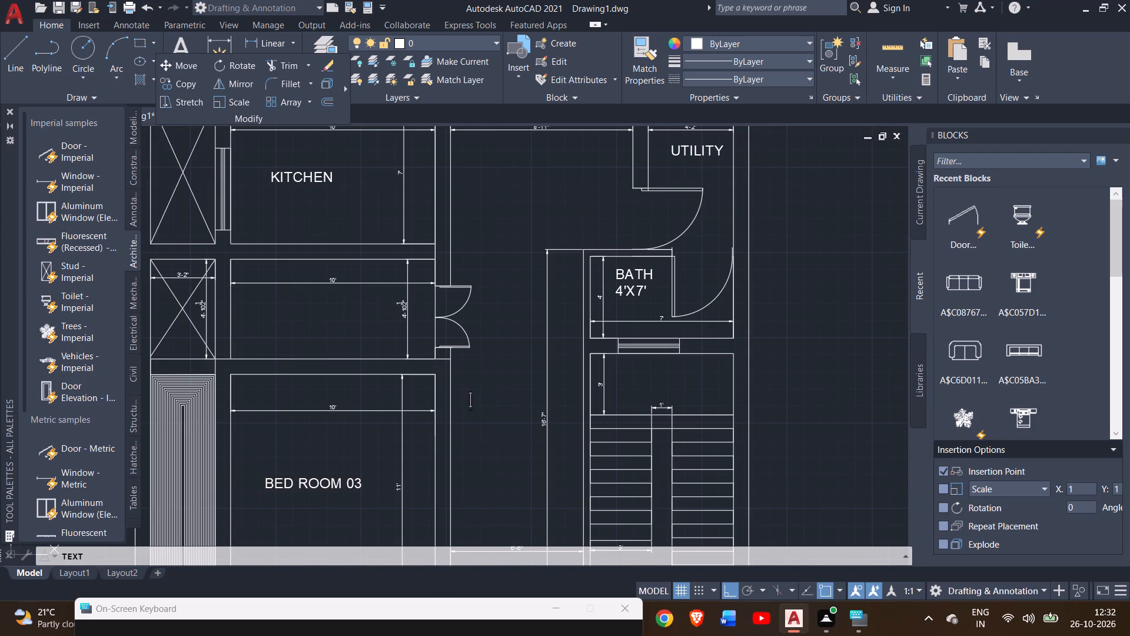
{"action": "type", "text": "VERA"}
{"action": "type", "text": "NDA"}
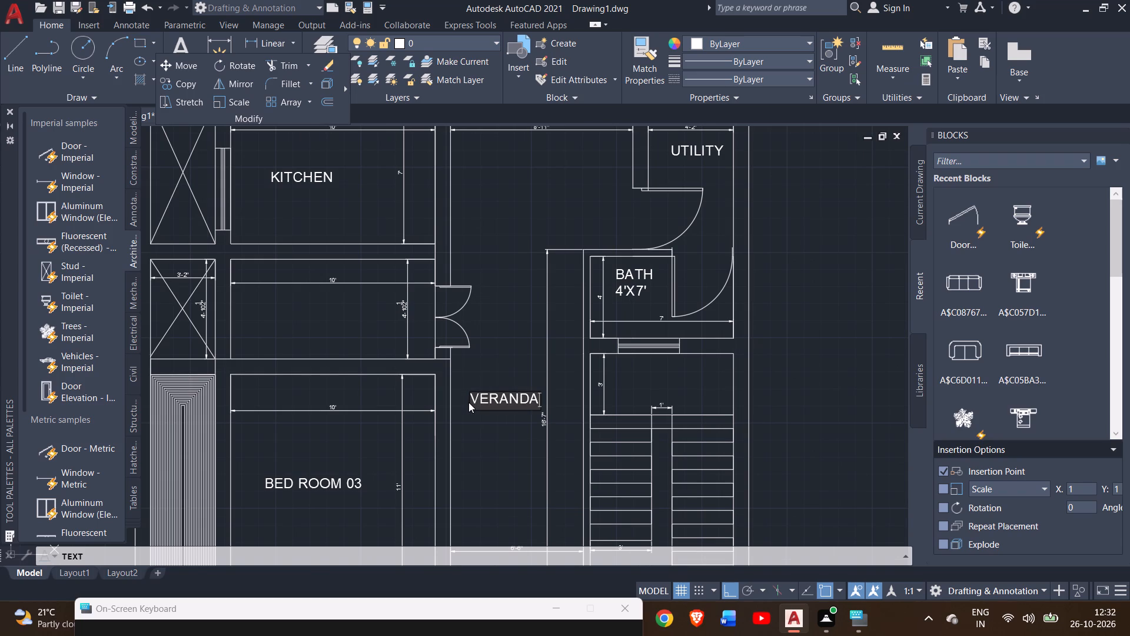
{"action": "key", "text": "h"}
Check the whole floor plan for rooms and areas that still lack a label, including the hatched strip beside BED ROOM 03.
{"action": "scroll", "coordinate": [478, 424], "scroll_direction": "down", "scroll_amount": 2}
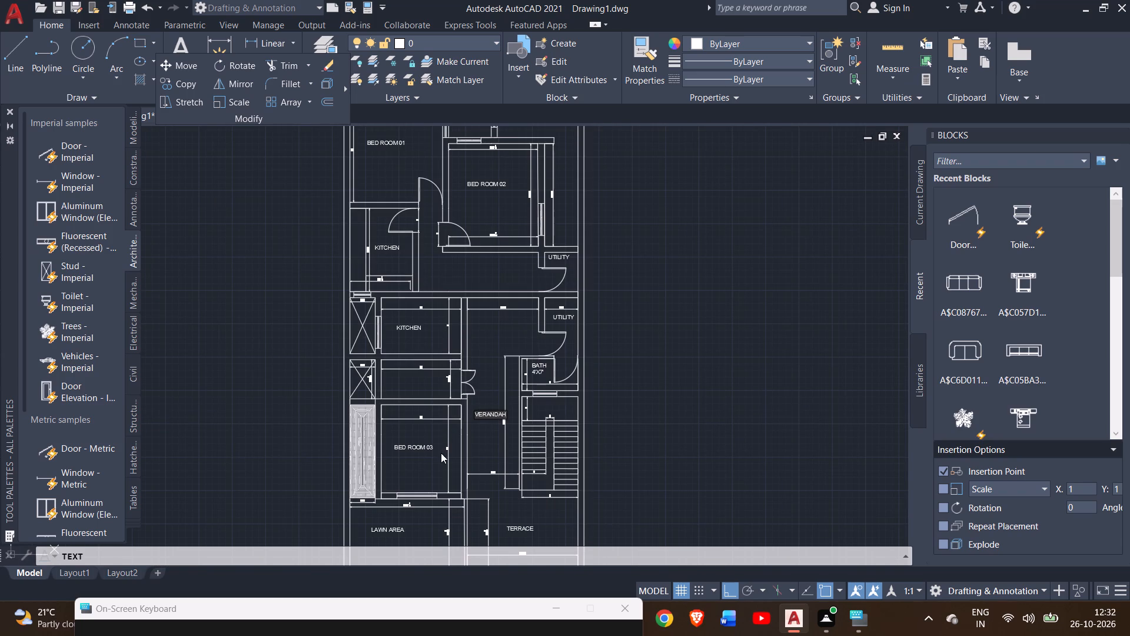
{"action": "middle_click_drag", "start_coordinate": [441, 419], "coordinate": [451, 477]}
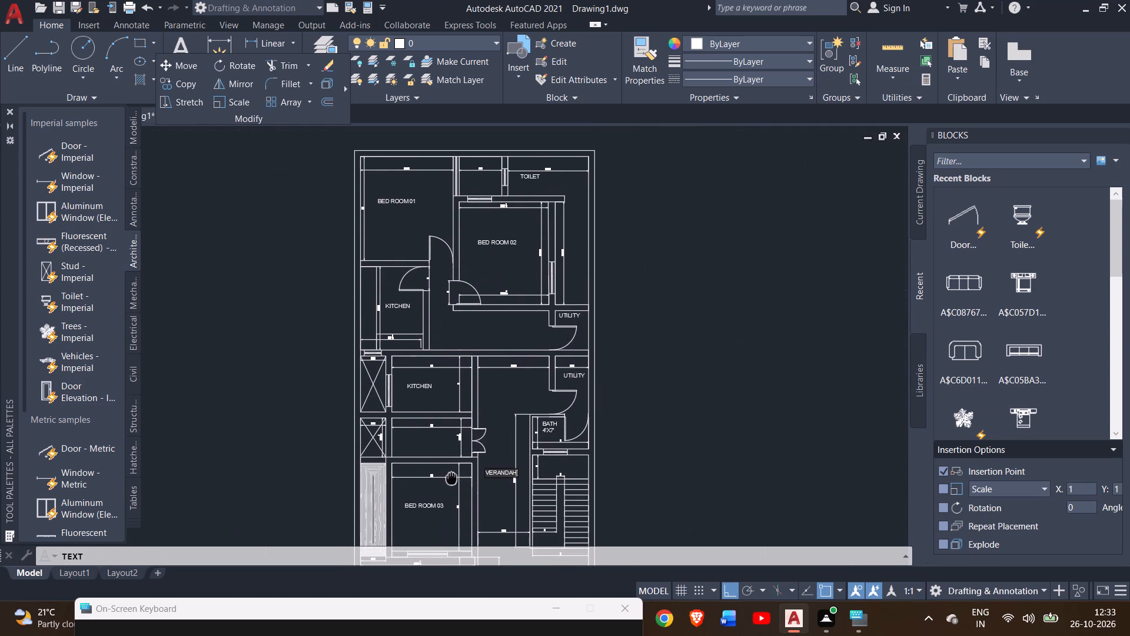
{"action": "middle_click_drag", "start_coordinate": [451, 477], "coordinate": [436, 310]}
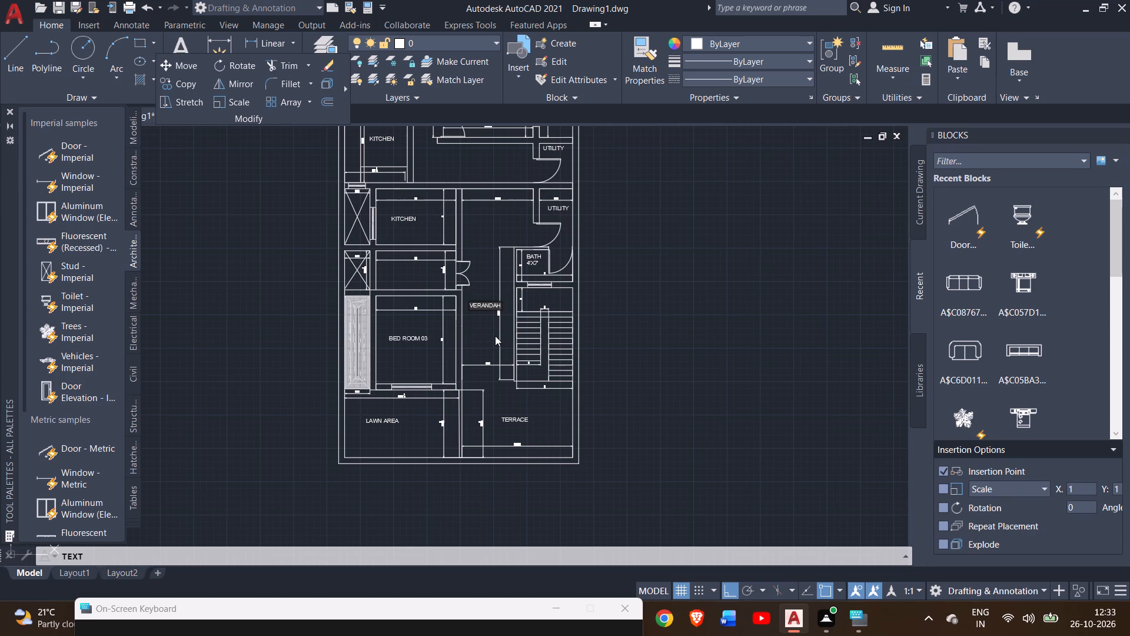
{"action": "scroll", "coordinate": [419, 326], "scroll_direction": "up", "scroll_amount": 2}
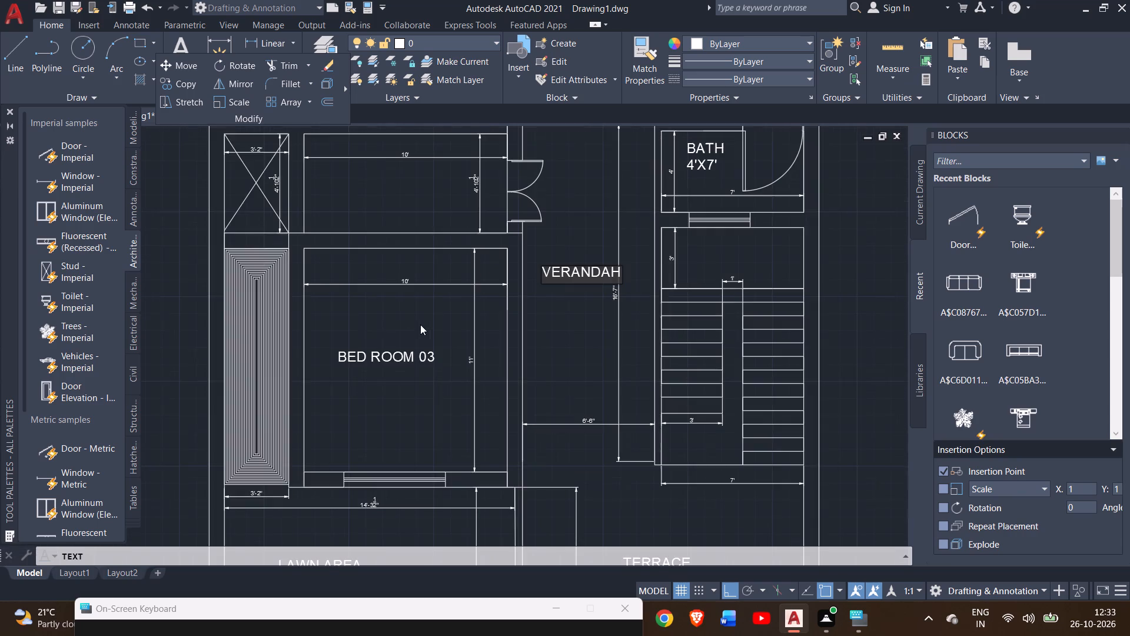
{"action": "scroll", "coordinate": [422, 316], "scroll_direction": "down", "scroll_amount": 2}
{"action": "scroll", "coordinate": [401, 338], "scroll_direction": "up", "scroll_amount": 3}
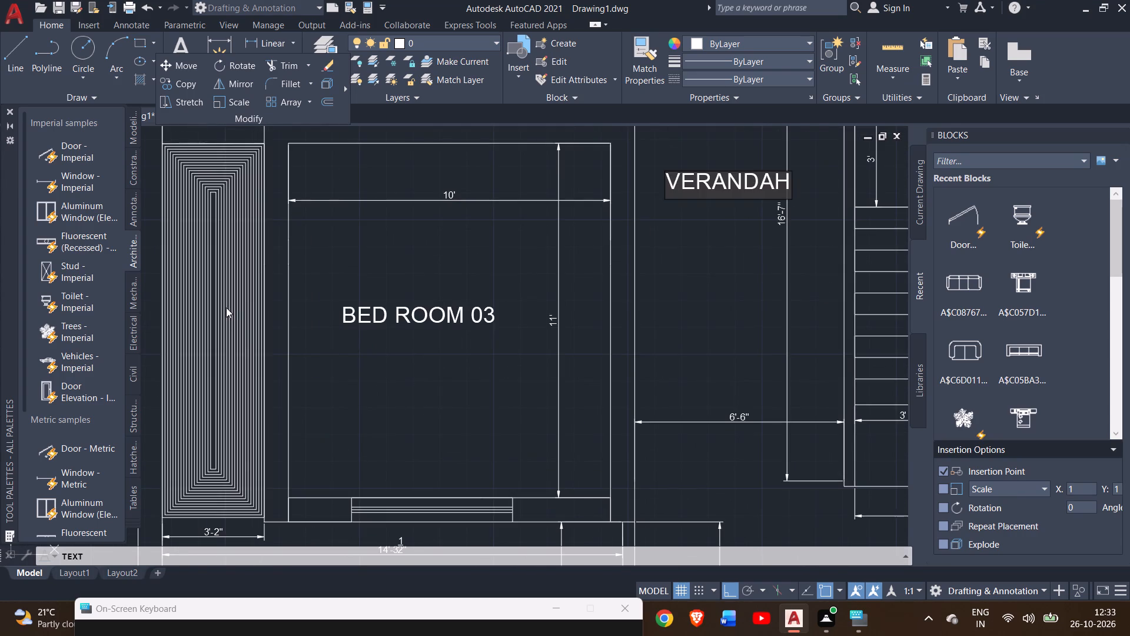
{"action": "scroll", "coordinate": [226, 307], "scroll_direction": "up", "scroll_amount": 2}
{"action": "scroll", "coordinate": [227, 308], "scroll_direction": "down", "scroll_amount": 5}
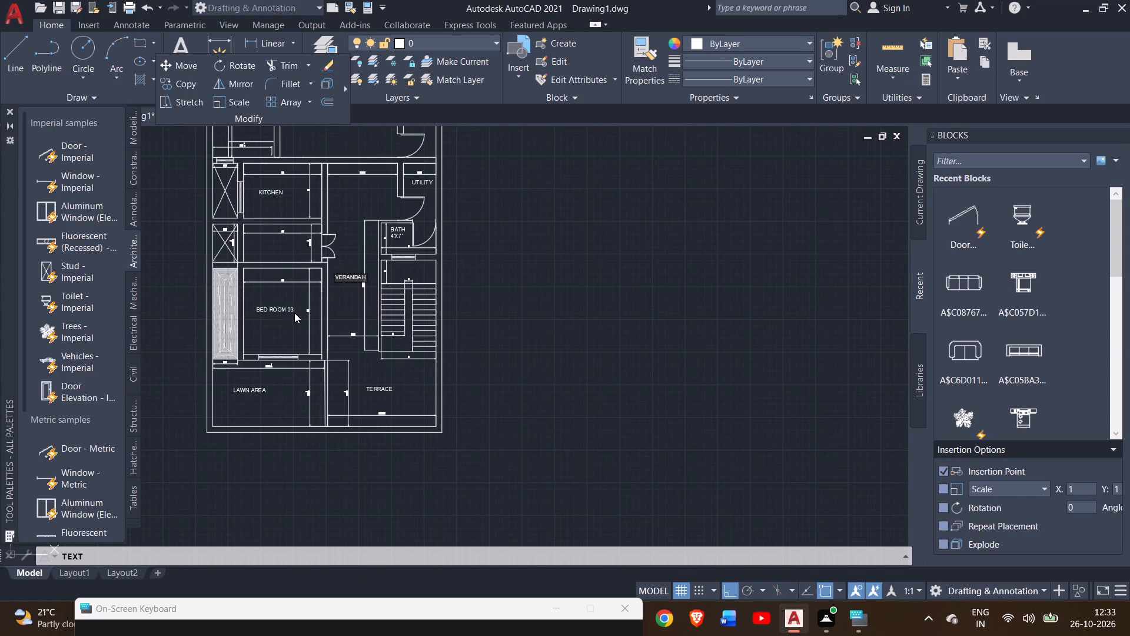
{"action": "scroll", "coordinate": [295, 312], "scroll_direction": "down", "scroll_amount": 2}
{"action": "middle_click_drag", "start_coordinate": [382, 307], "coordinate": [450, 341]}
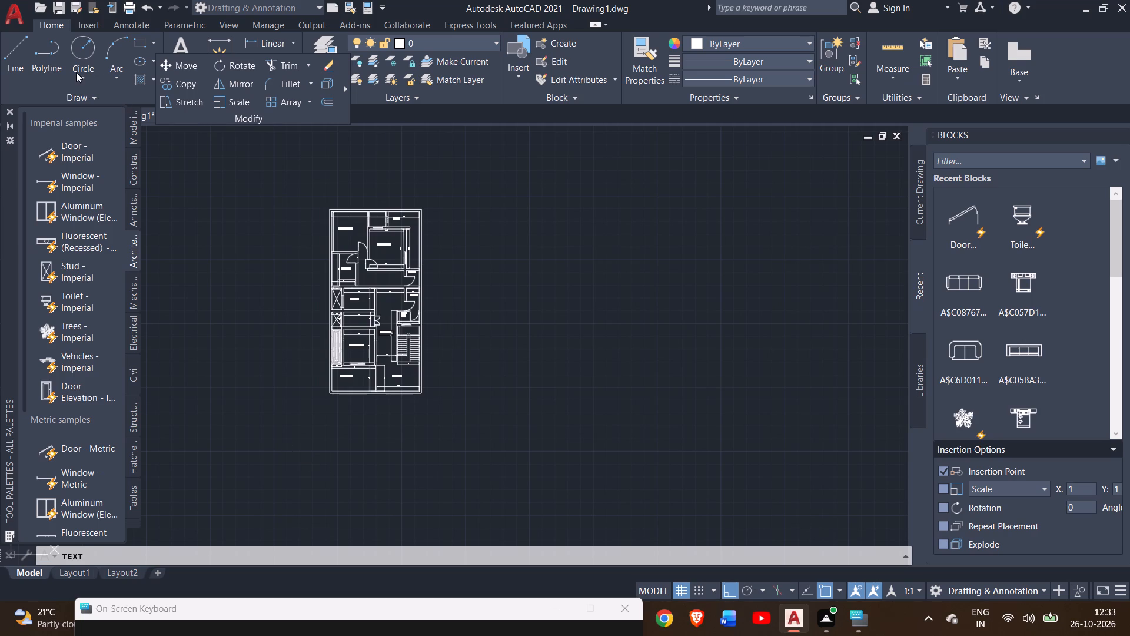
Finish the room labelling and end the text command.
{"action": "left_click", "coordinate": [211, 45]}
{"action": "scroll", "coordinate": [321, 188], "scroll_direction": "up", "scroll_amount": 2}
{"action": "triple_click", "coordinate": [215, 41]}
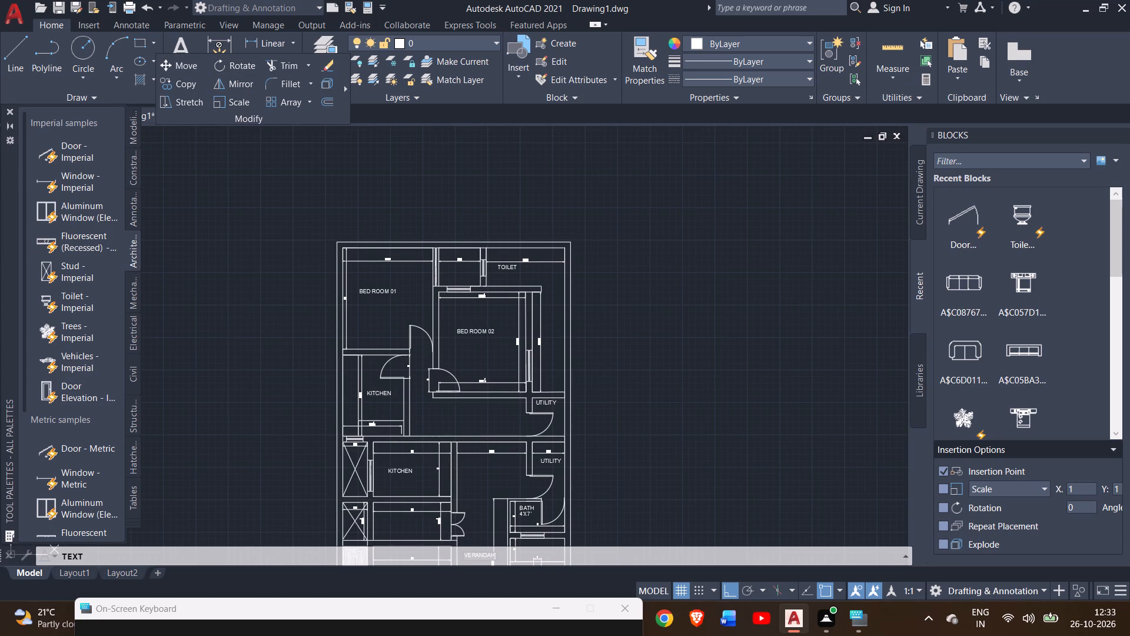
{"action": "right_click", "coordinate": [260, 194]}
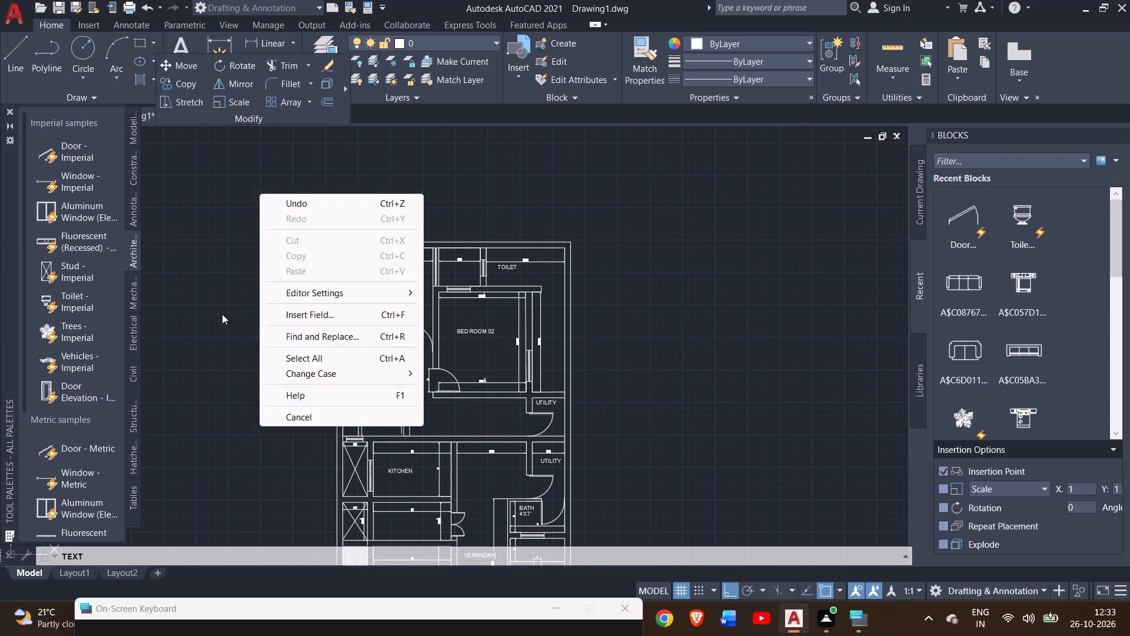
{"action": "triple_click", "coordinate": [222, 314]}
{"action": "left_click", "coordinate": [221, 381]}
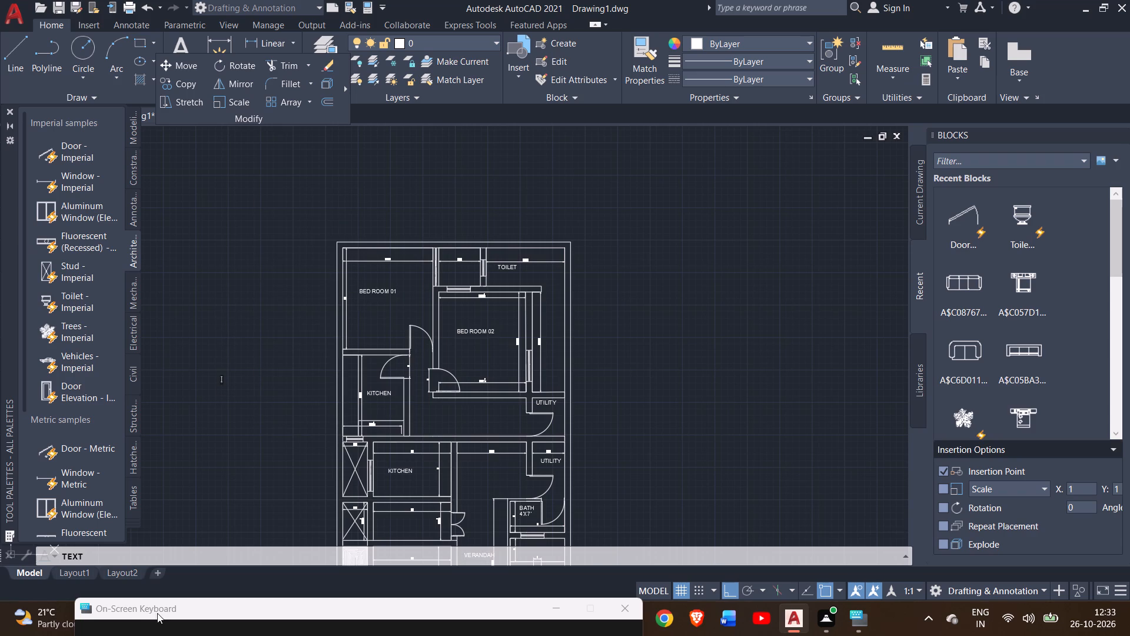
{"action": "key", "text": "Escape"}
{"action": "key", "text": "Escape"}
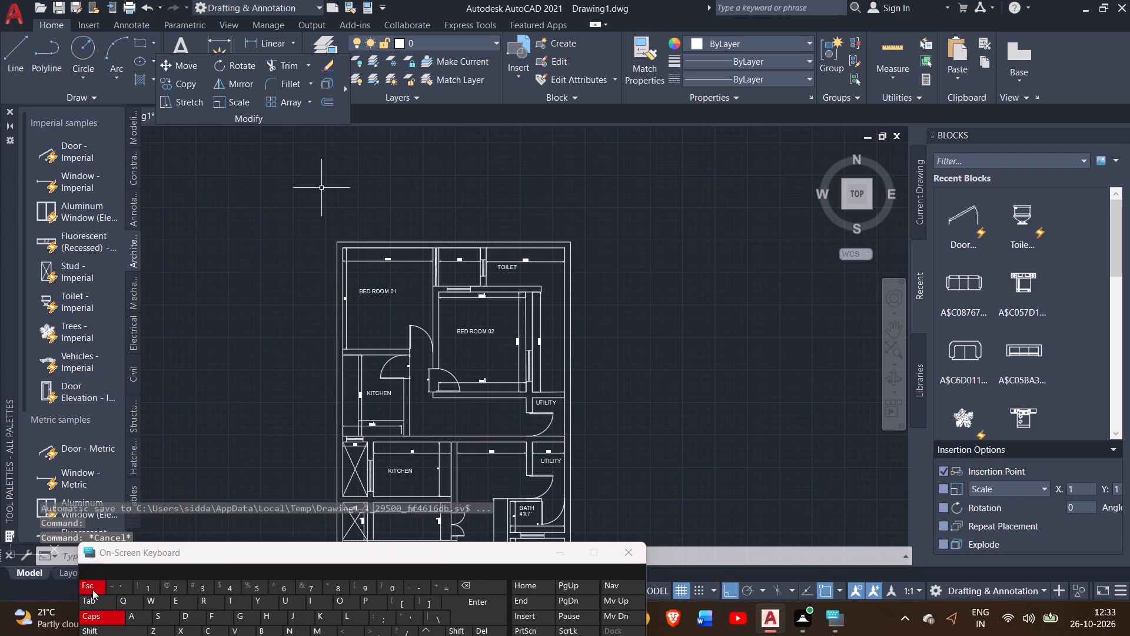
{"action": "key", "text": "Escape"}
{"action": "key", "text": "Escape"}
{"action": "key", "text": "Escape"}
{"action": "key", "text": "Escape"}
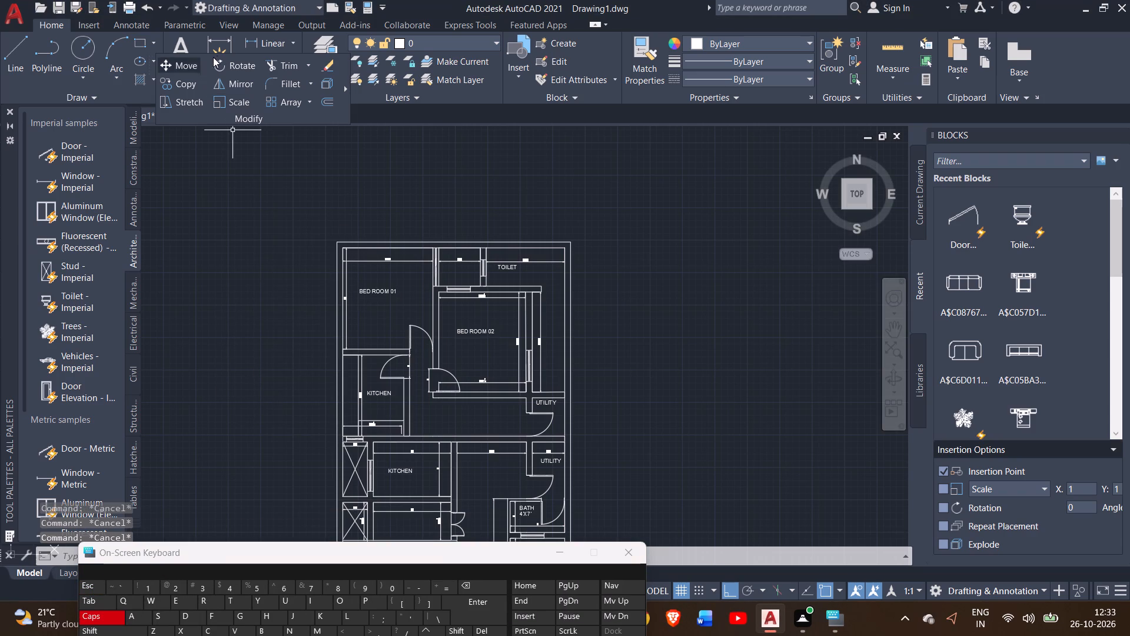
Dimension the overall length of the house between the outer northeast and southeast corners, placing it outside the east wall.
{"action": "left_click", "coordinate": [217, 42]}
{"action": "middle_click_drag", "start_coordinate": [338, 226], "coordinate": [327, 169]}
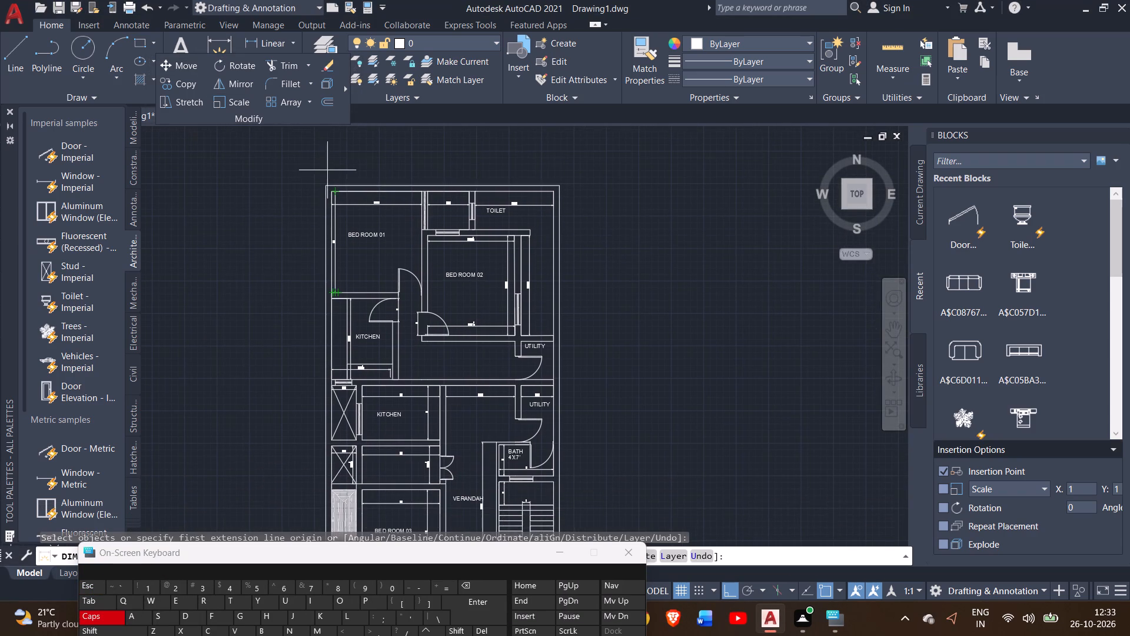
{"action": "left_click", "coordinate": [557, 188]}
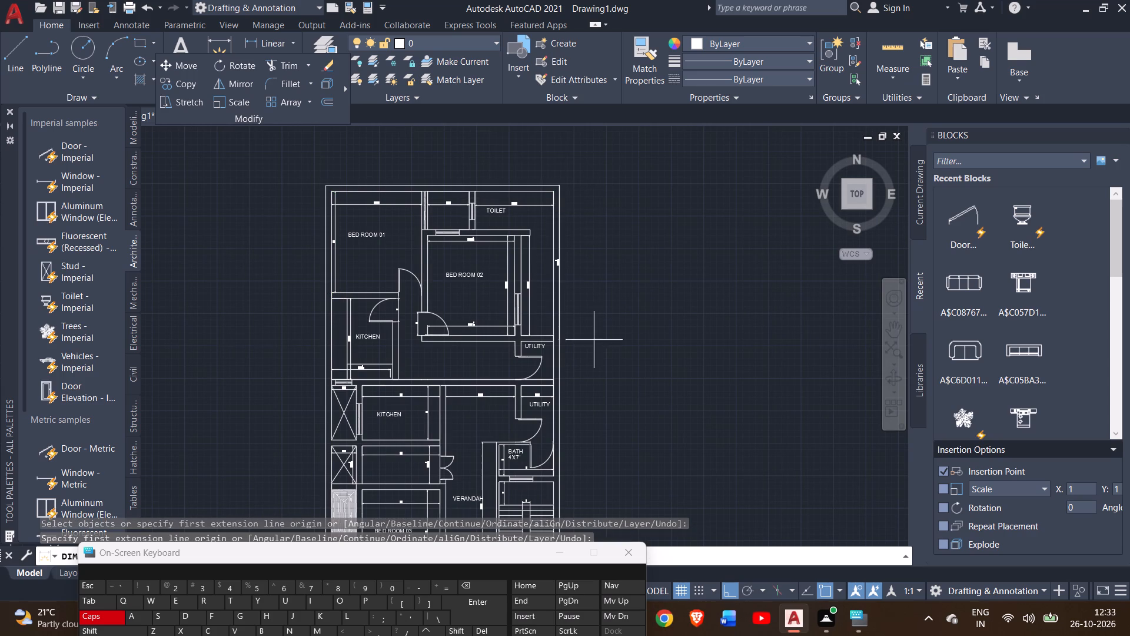
{"action": "middle_click_drag", "start_coordinate": [586, 342], "coordinate": [507, 164]}
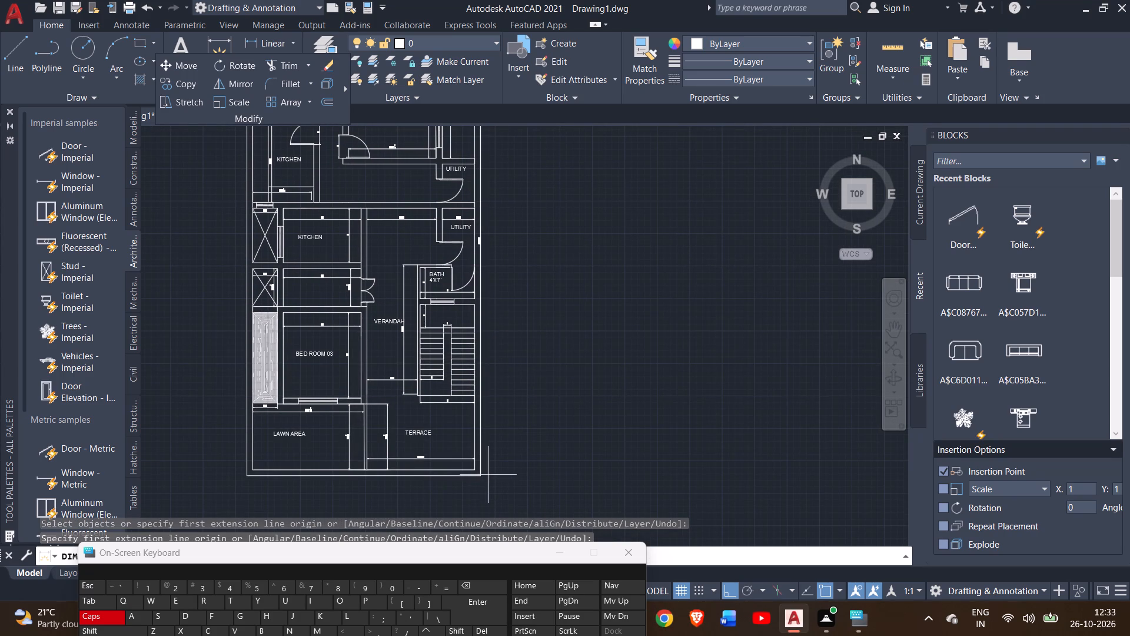
{"action": "left_click", "coordinate": [482, 476]}
{"action": "left_click", "coordinate": [538, 463]}
Dimension the overall width of the house between the outer northwest and northeast corners, placing it above the north wall.
{"action": "middle_click_drag", "start_coordinate": [510, 307], "coordinate": [529, 389]}
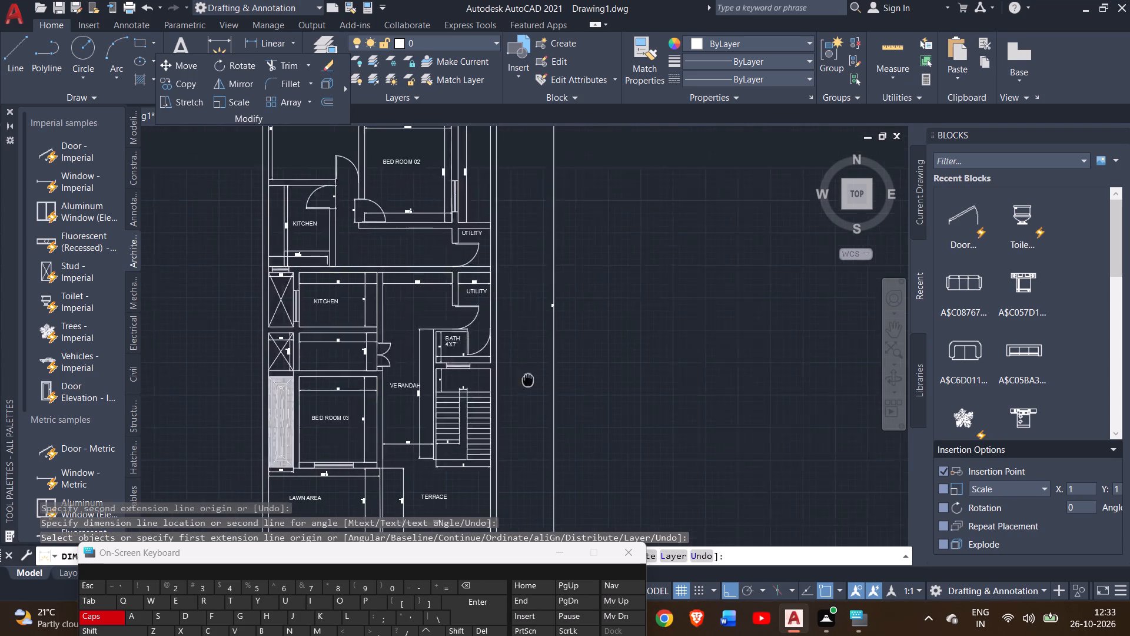
{"action": "middle_click_drag", "start_coordinate": [529, 389], "coordinate": [547, 528]}
{"action": "left_click", "coordinate": [282, 226]}
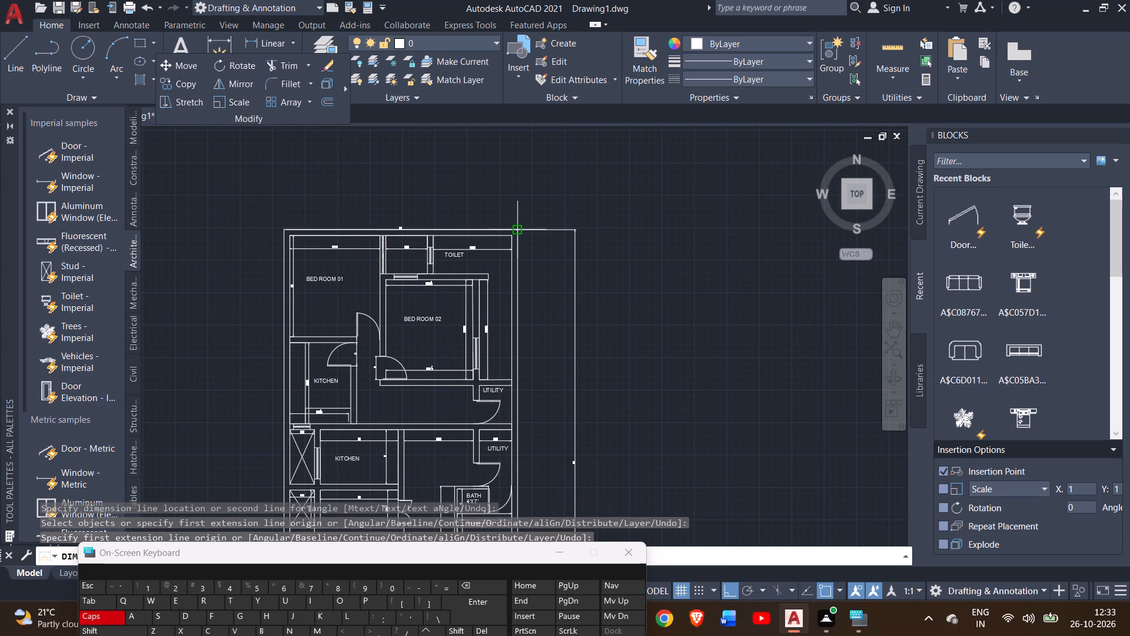
{"action": "left_click", "coordinate": [518, 229]}
{"action": "left_click", "coordinate": [514, 207]}
Dimension the thickness of the outer north wall at the northwest corner of BED ROOM 01, placing it just outside the west wall.
{"action": "scroll", "coordinate": [303, 271], "scroll_direction": "up", "scroll_amount": 1}
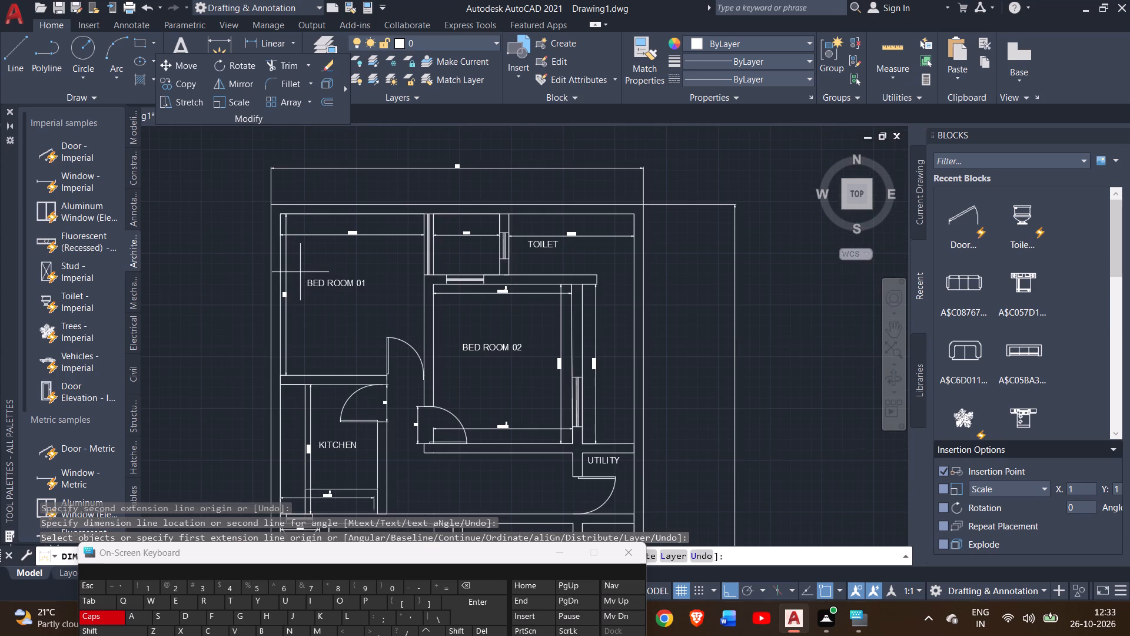
{"action": "scroll", "coordinate": [265, 194], "scroll_direction": "up", "scroll_amount": 3}
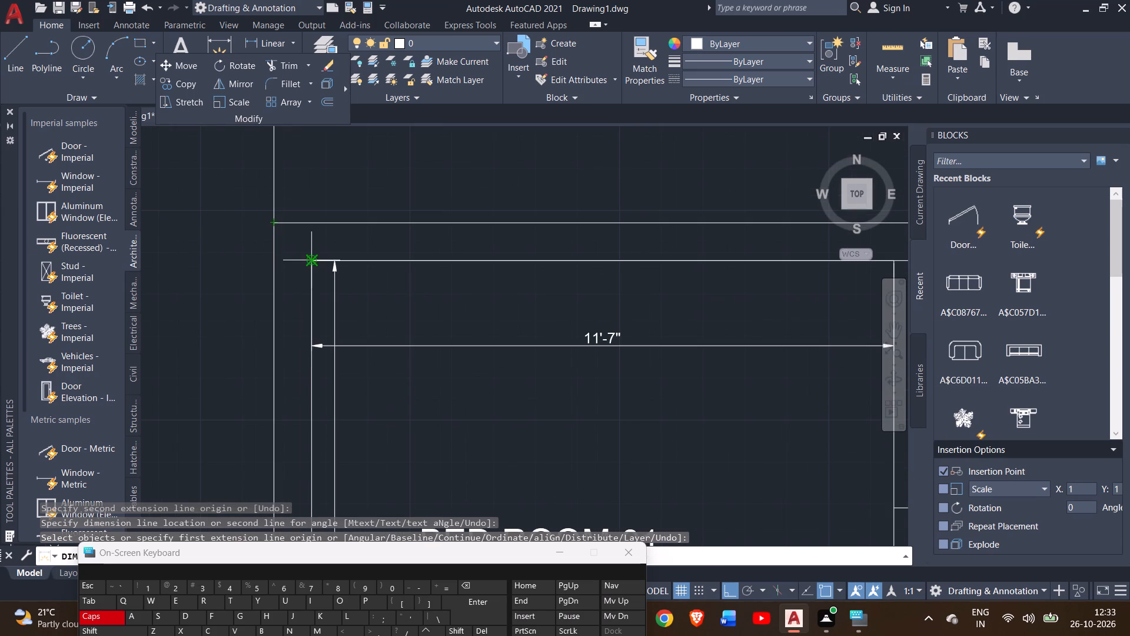
{"action": "left_click", "coordinate": [275, 221]}
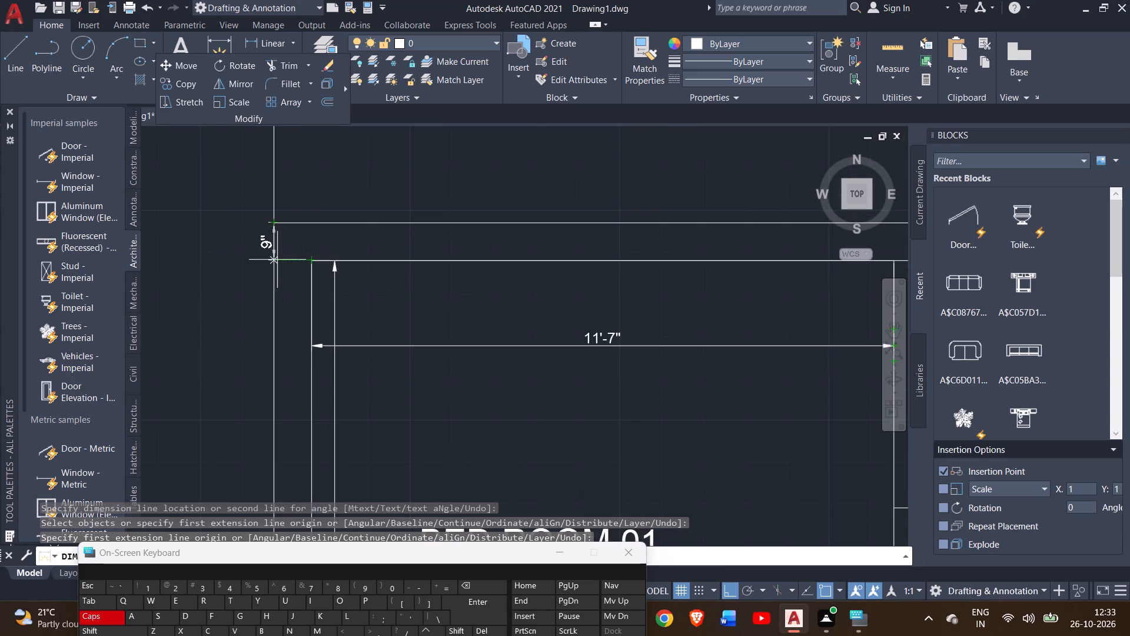
{"action": "left_click", "coordinate": [272, 260]}
{"action": "left_click", "coordinate": [268, 260]}
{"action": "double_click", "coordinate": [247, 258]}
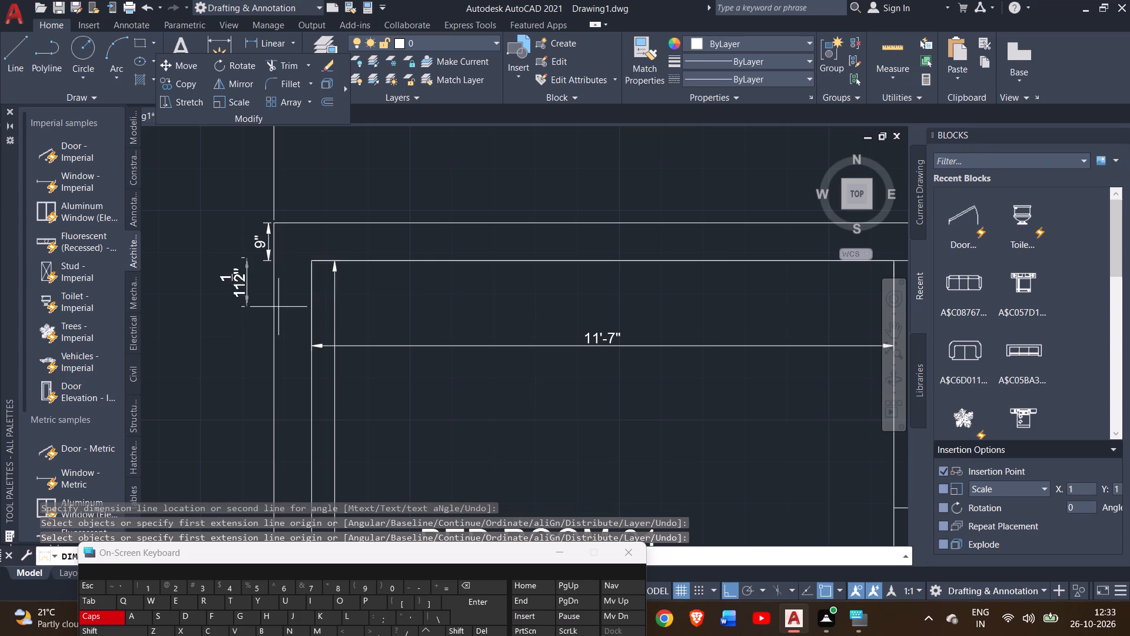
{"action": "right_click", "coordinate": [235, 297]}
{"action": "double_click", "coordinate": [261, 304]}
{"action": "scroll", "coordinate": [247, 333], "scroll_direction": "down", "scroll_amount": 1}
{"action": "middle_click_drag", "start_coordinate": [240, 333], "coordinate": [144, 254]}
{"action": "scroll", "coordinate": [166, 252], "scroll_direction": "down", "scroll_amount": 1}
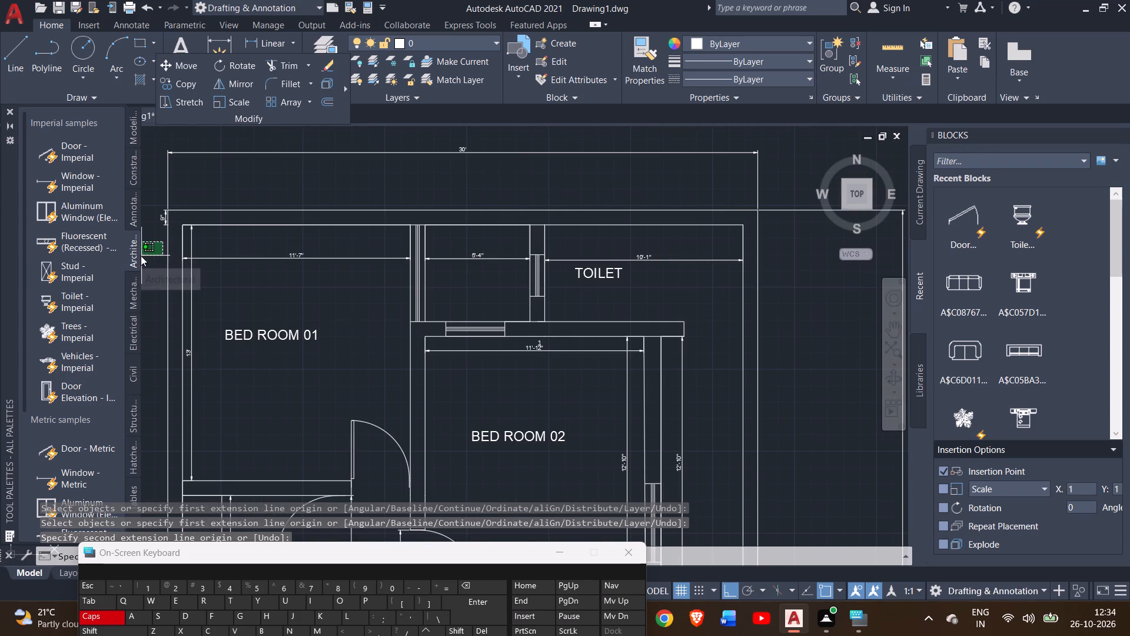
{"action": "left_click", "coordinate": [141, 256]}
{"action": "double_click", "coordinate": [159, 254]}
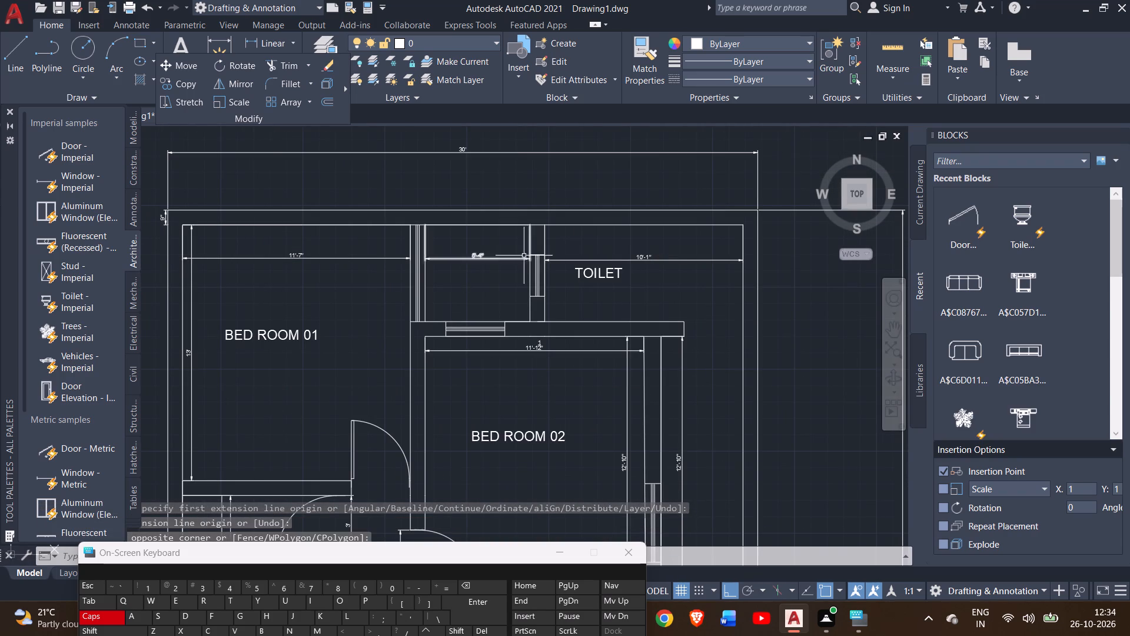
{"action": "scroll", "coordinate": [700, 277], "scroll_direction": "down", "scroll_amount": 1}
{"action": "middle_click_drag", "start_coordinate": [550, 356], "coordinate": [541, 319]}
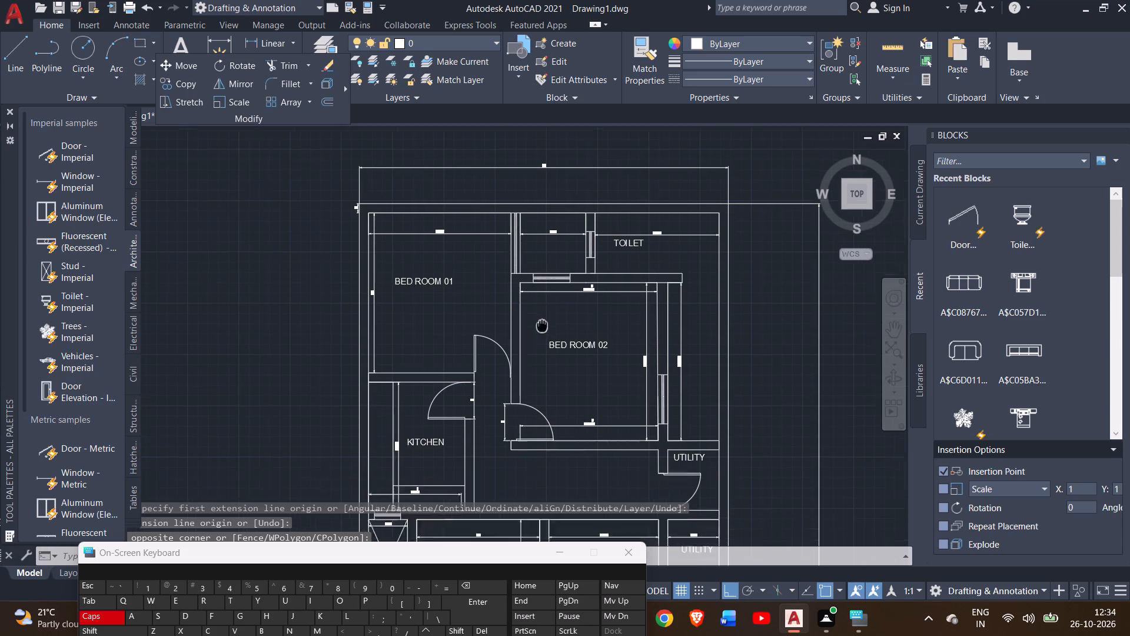
Dimension the short horizontal gap beside the KITCHEN counter line, placing it within the wall below BED ROOM 01, and end the dimension command.
{"action": "middle_click_drag", "start_coordinate": [541, 319], "coordinate": [533, 264]}
{"action": "middle_click_drag", "start_coordinate": [428, 399], "coordinate": [430, 280]}
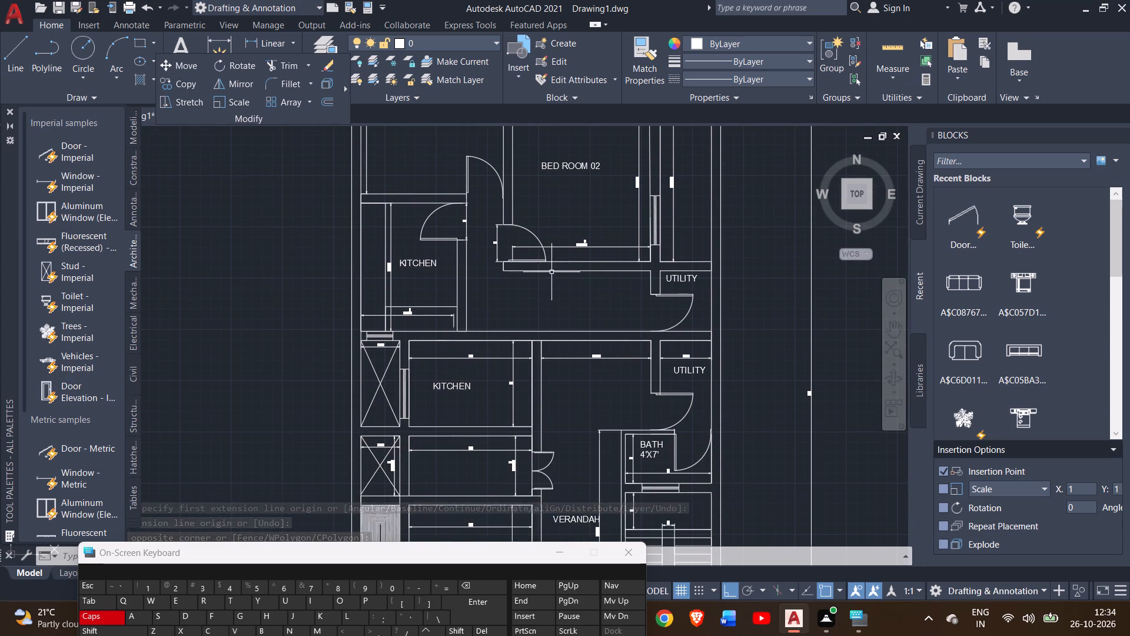
{"action": "scroll", "coordinate": [551, 271], "scroll_direction": "up", "scroll_amount": 2}
{"action": "scroll", "coordinate": [530, 310], "scroll_direction": "down", "scroll_amount": 1}
{"action": "scroll", "coordinate": [429, 392], "scroll_direction": "down", "scroll_amount": 2}
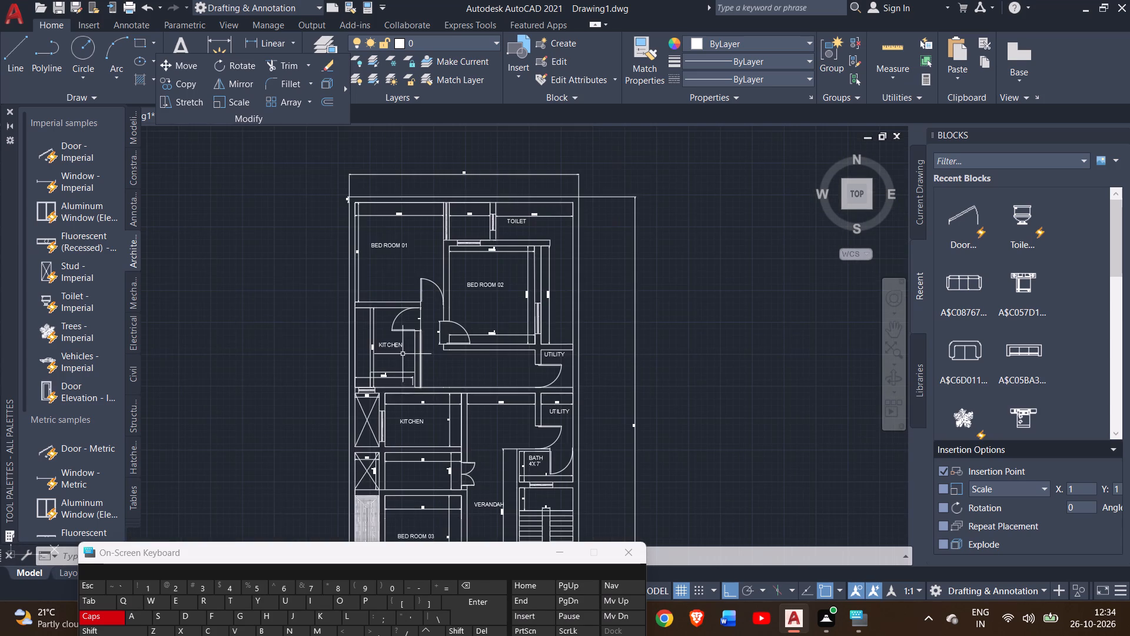
{"action": "scroll", "coordinate": [338, 285], "scroll_direction": "up", "scroll_amount": 3}
{"action": "scroll", "coordinate": [428, 347], "scroll_direction": "down", "scroll_amount": 1}
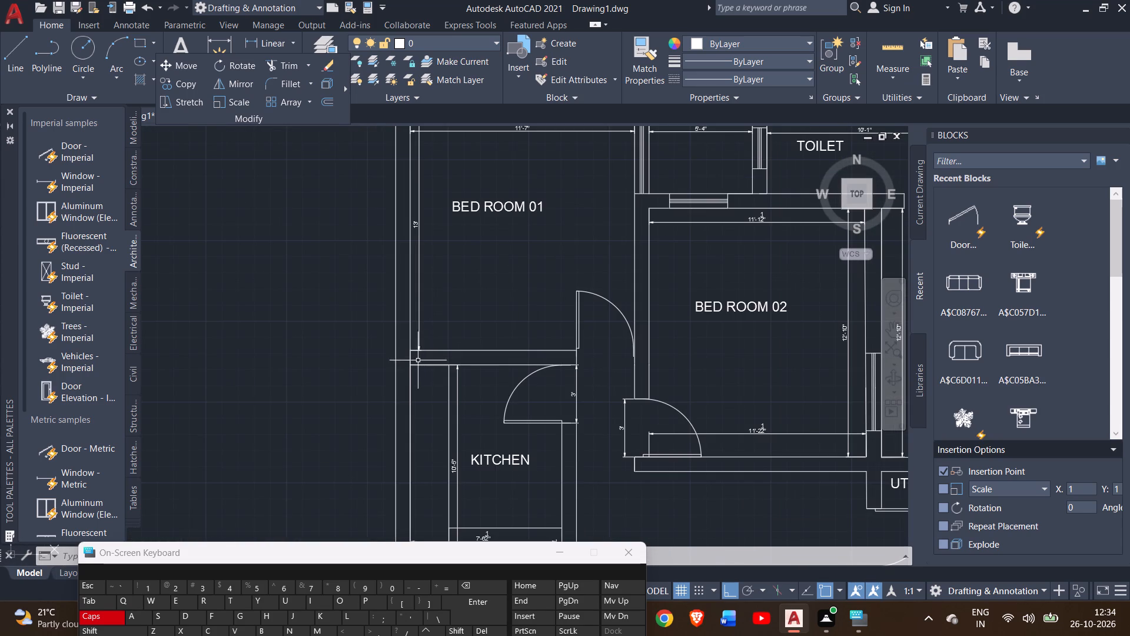
{"action": "double_click", "coordinate": [217, 46]}
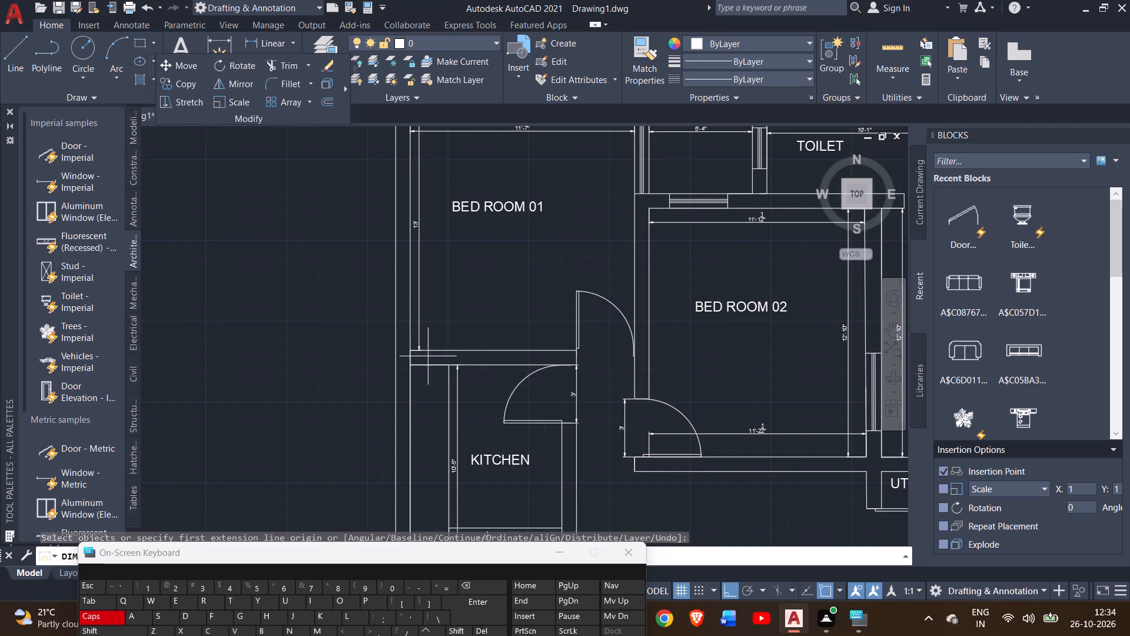
{"action": "scroll", "coordinate": [456, 378], "scroll_direction": "up", "scroll_amount": 3}
{"action": "left_click", "coordinate": [420, 329]}
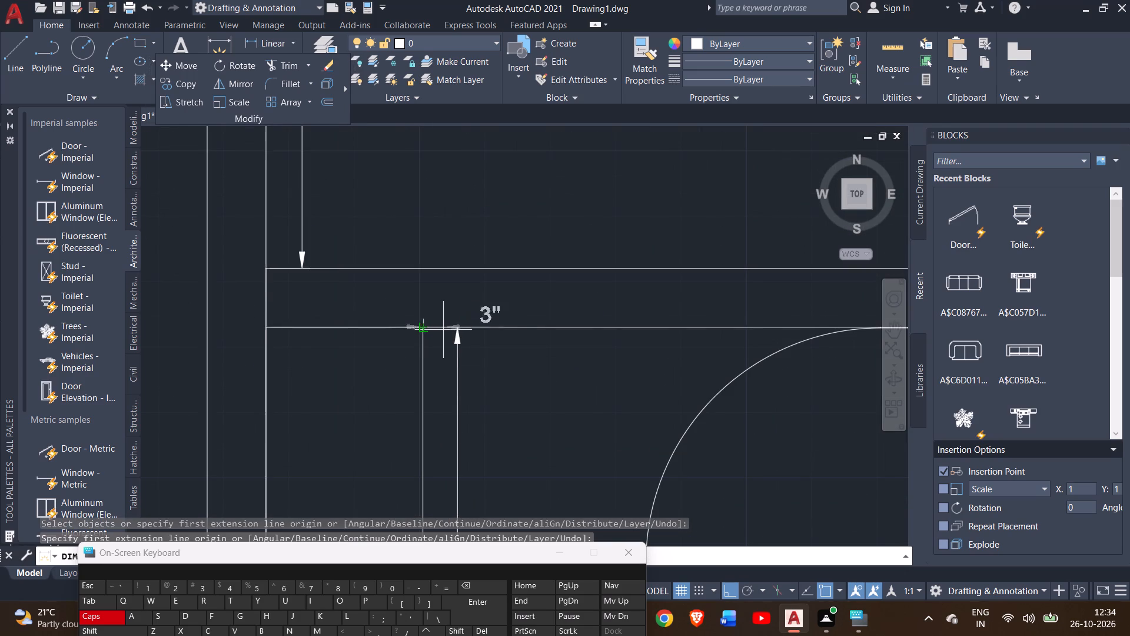
{"action": "scroll", "coordinate": [461, 329], "scroll_direction": "up", "scroll_amount": 2}
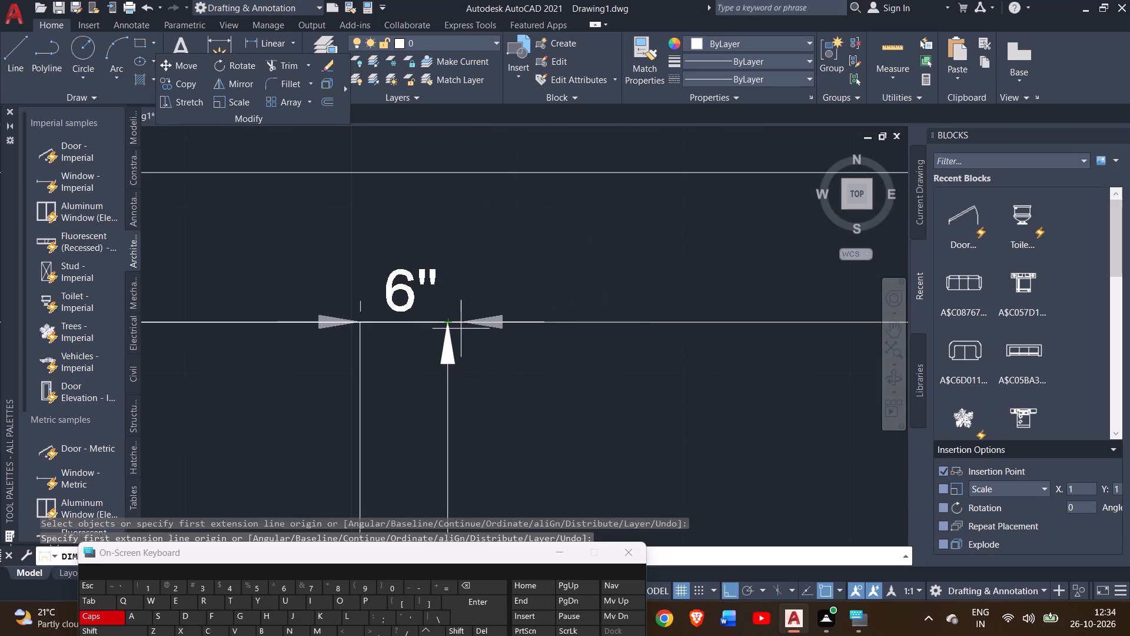
{"action": "double_click", "coordinate": [461, 329]}
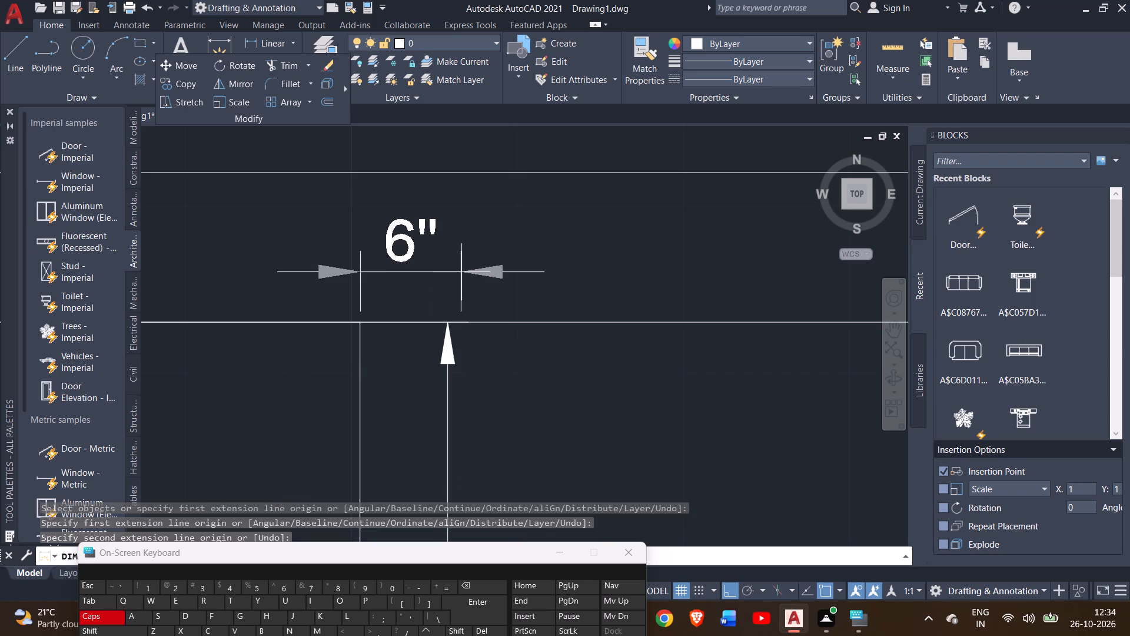
{"action": "double_click", "coordinate": [461, 272]}
{"action": "scroll", "coordinate": [483, 375], "scroll_direction": "down", "scroll_amount": 5}
{"action": "scroll", "coordinate": [531, 387], "scroll_direction": "down", "scroll_amount": 2}
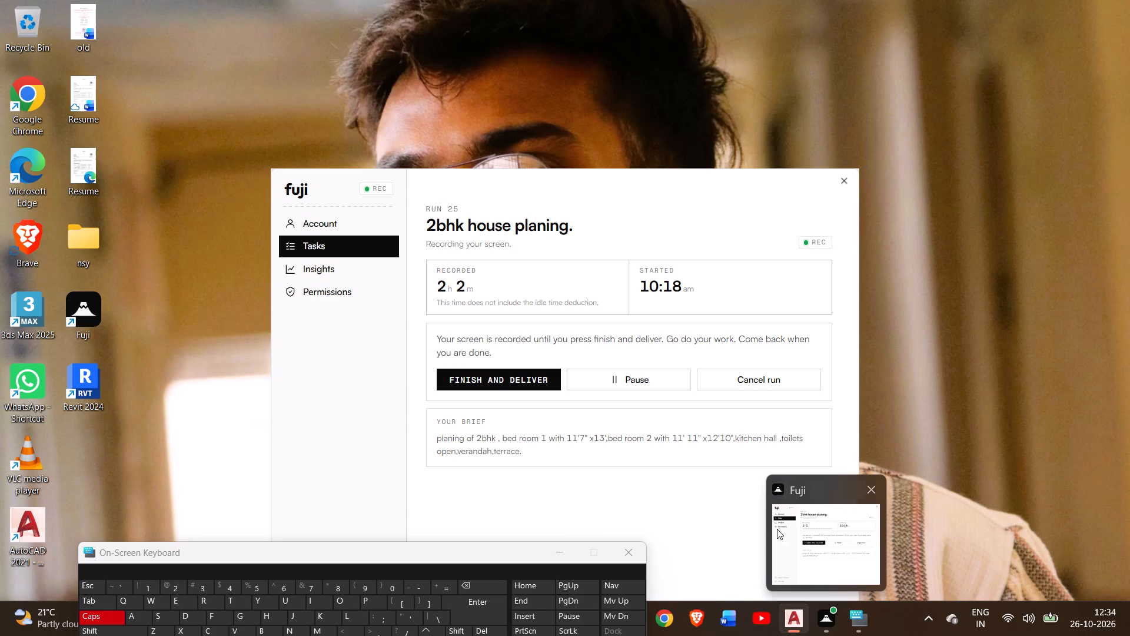
{"action": "scroll", "coordinate": [473, 367], "scroll_direction": "down", "scroll_amount": 1}
{"action": "middle_click_drag", "start_coordinate": [457, 353], "coordinate": [410, 293]}
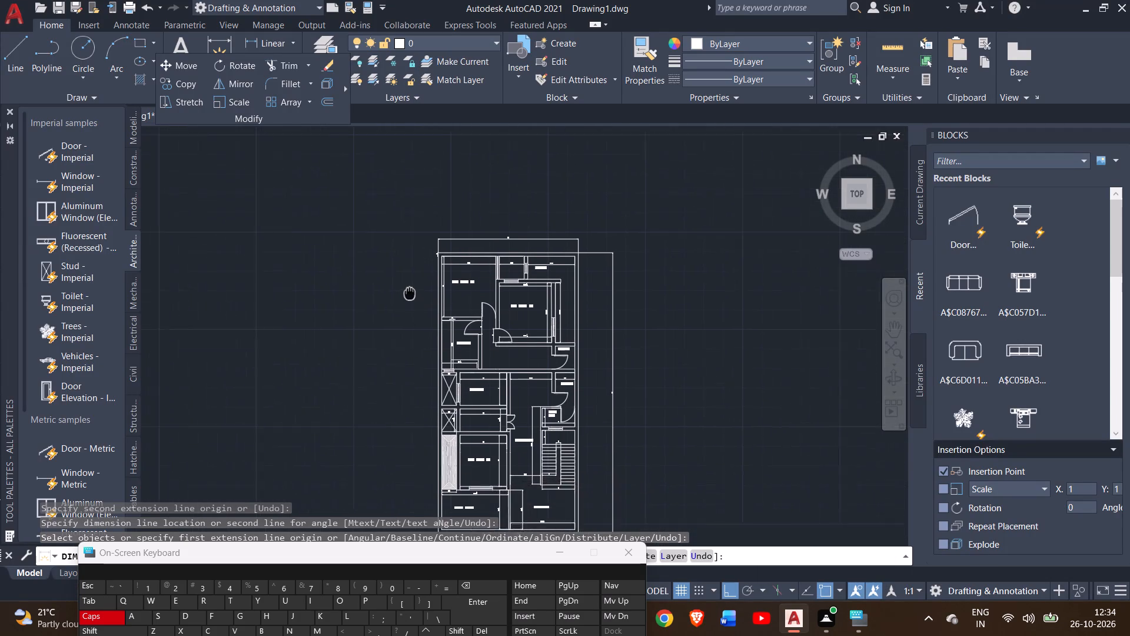
{"action": "middle_click_drag", "start_coordinate": [410, 293], "coordinate": [395, 269]}
{"action": "right_click", "coordinate": [316, 261]}
{"action": "left_click", "coordinate": [338, 266]}
{"action": "double_click", "coordinate": [338, 266]}
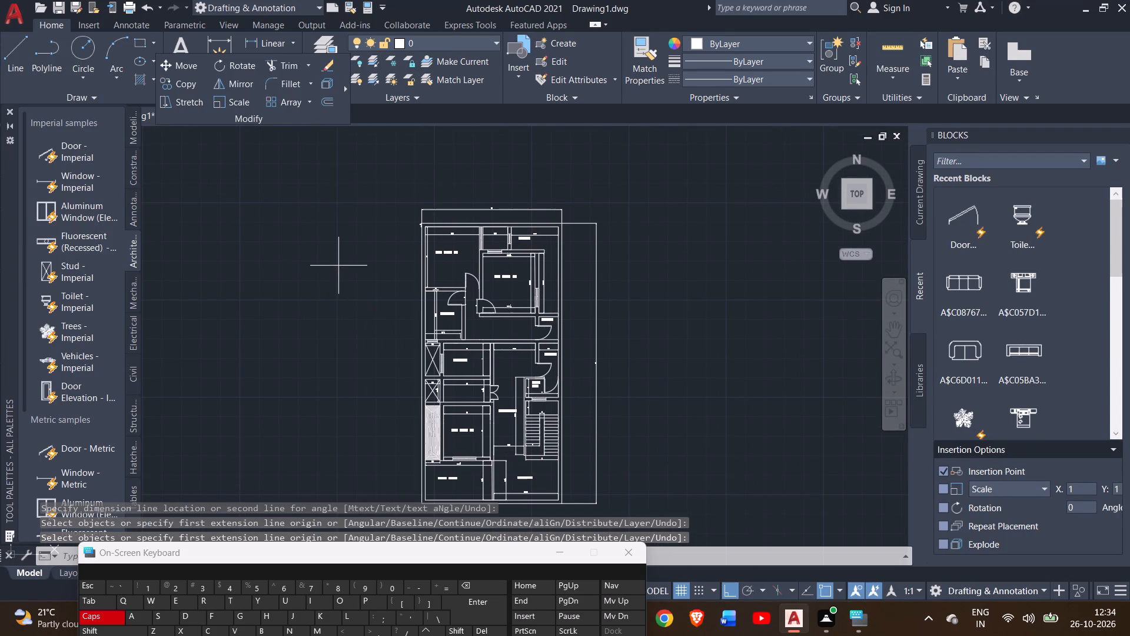
{"action": "right_click", "coordinate": [338, 264]}
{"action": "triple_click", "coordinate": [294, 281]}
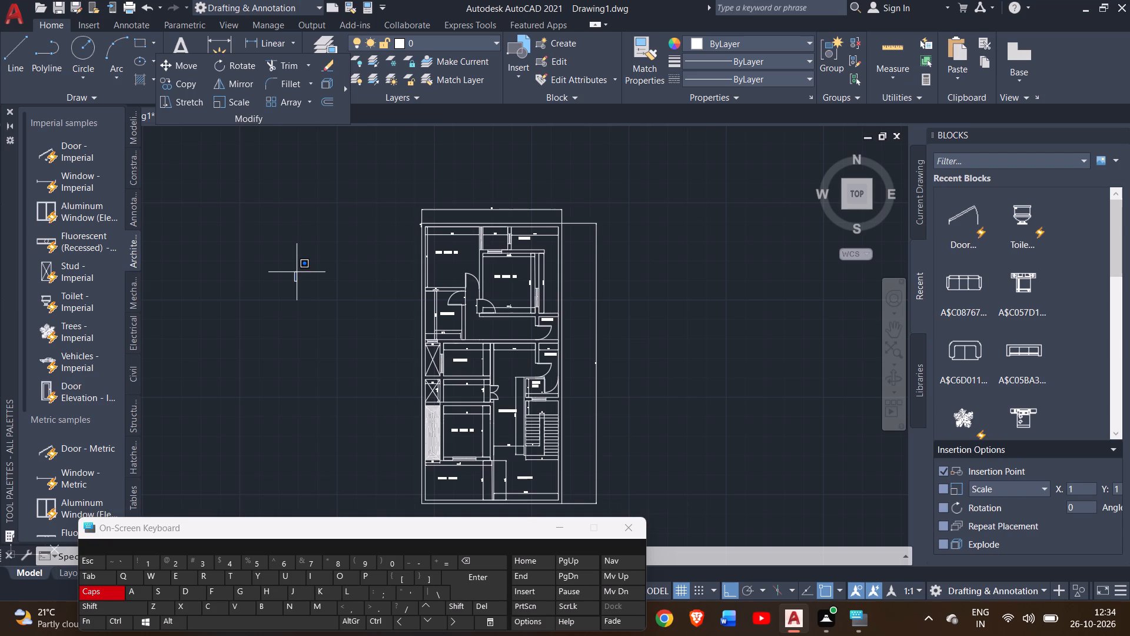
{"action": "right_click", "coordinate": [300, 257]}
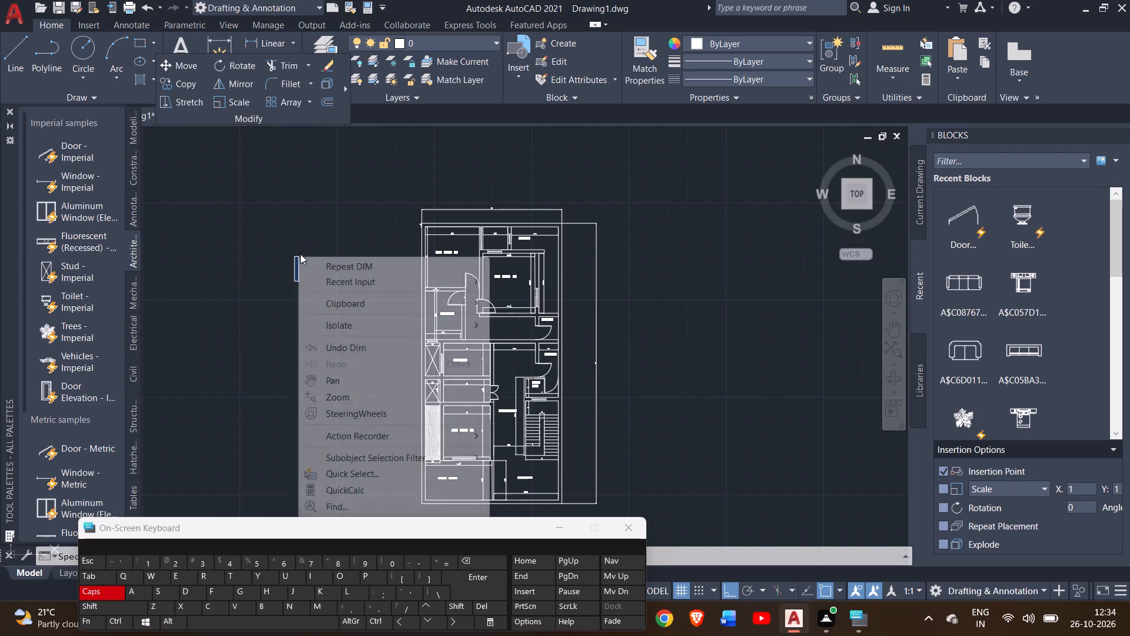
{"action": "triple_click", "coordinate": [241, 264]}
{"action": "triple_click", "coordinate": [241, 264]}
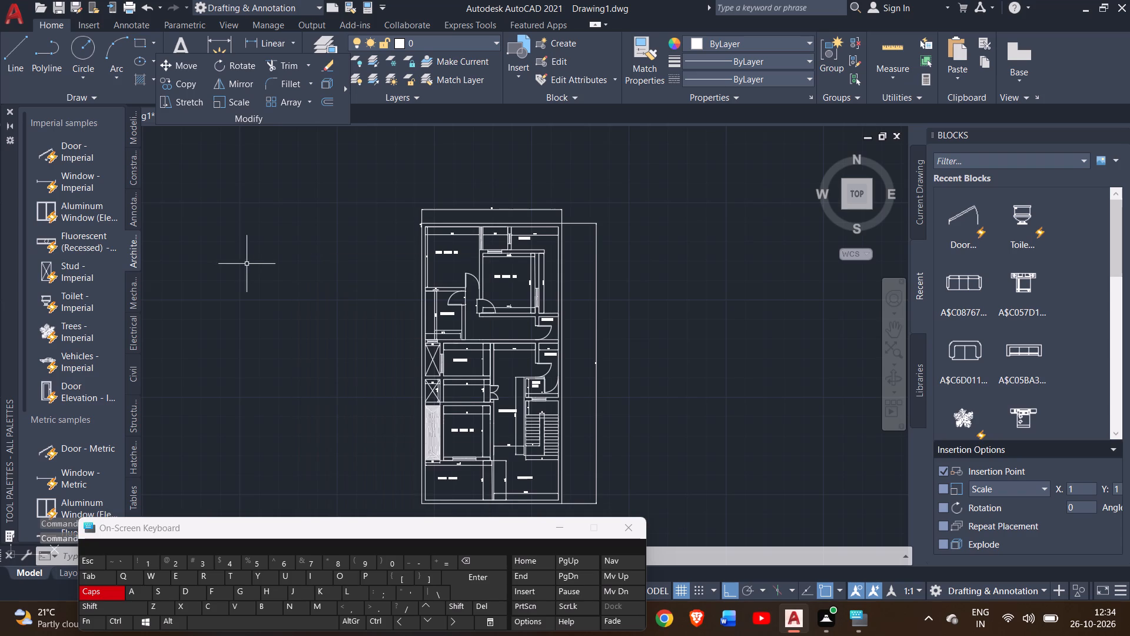
Set up a plot with the DWG To PDF.pc3 plotter and a Window plot area enclosing the whole floor plan and its dimensions.
{"action": "middle_click_drag", "start_coordinate": [300, 265], "coordinate": [279, 213]}
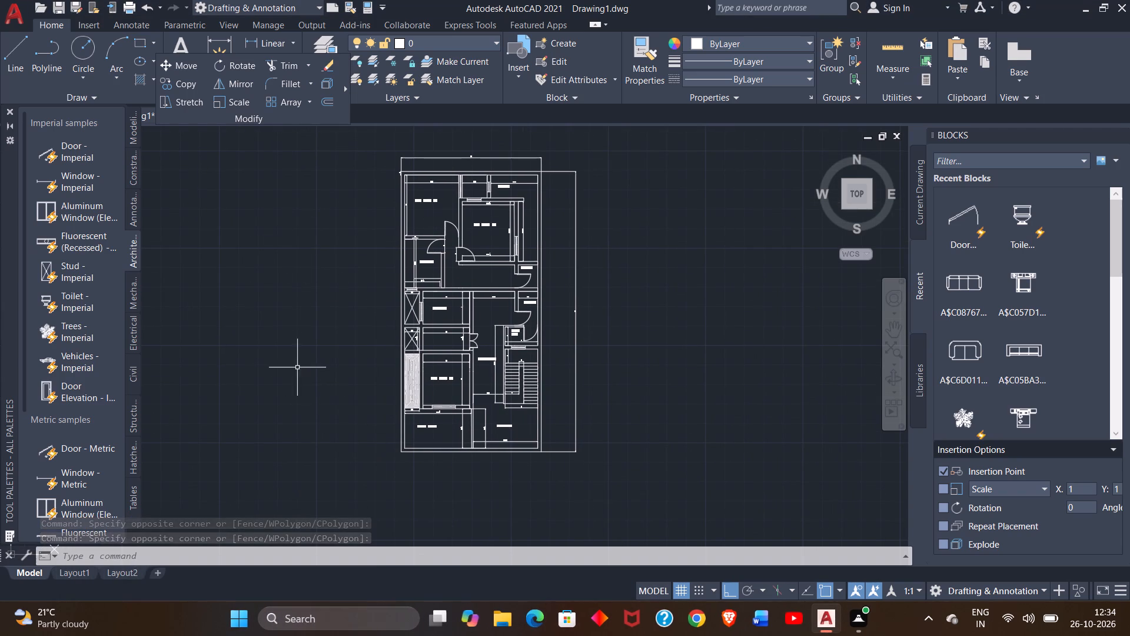
{"action": "middle_click_drag", "start_coordinate": [295, 366], "coordinate": [305, 393]}
{"action": "scroll", "coordinate": [308, 369], "scroll_direction": "down", "scroll_amount": 1}
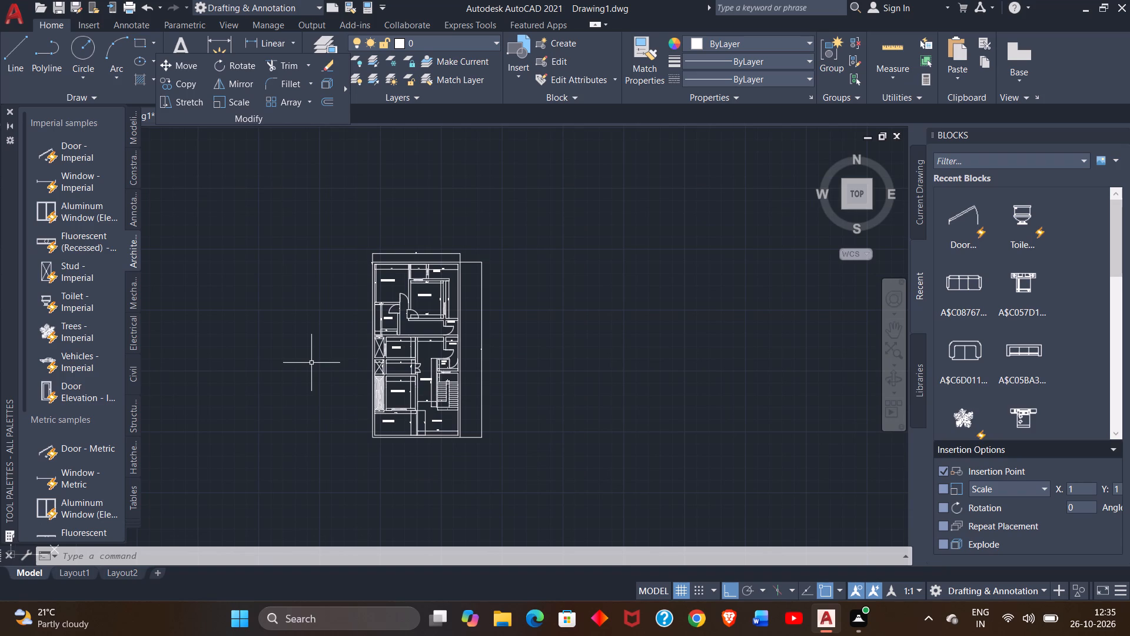
{"action": "key", "text": "ctrl+p"}
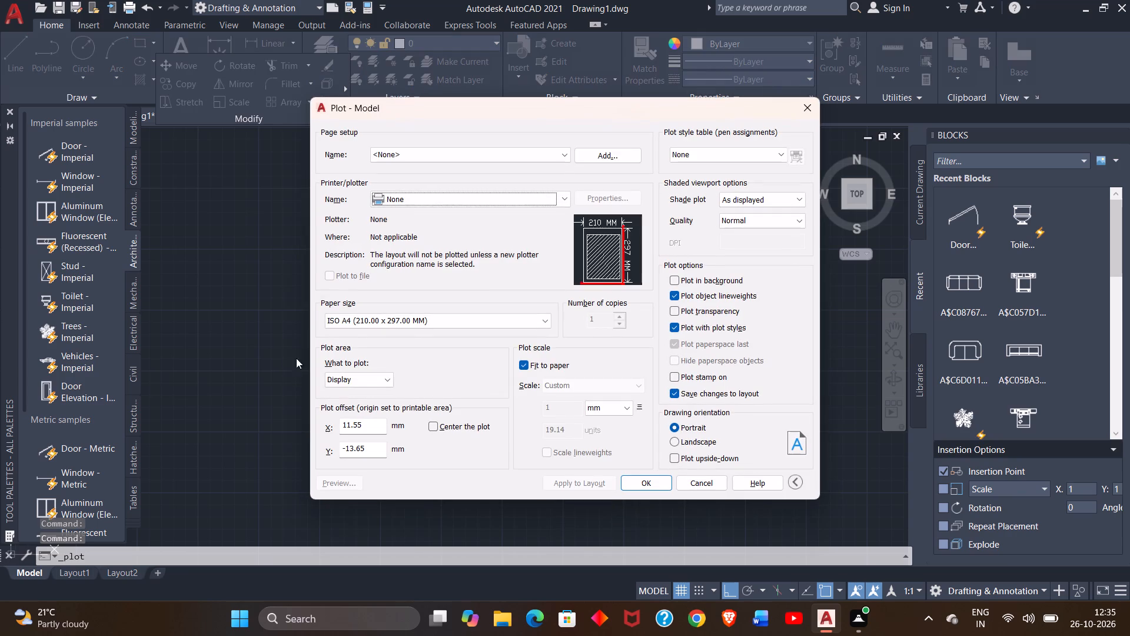
{"action": "left_click", "coordinate": [419, 200]}
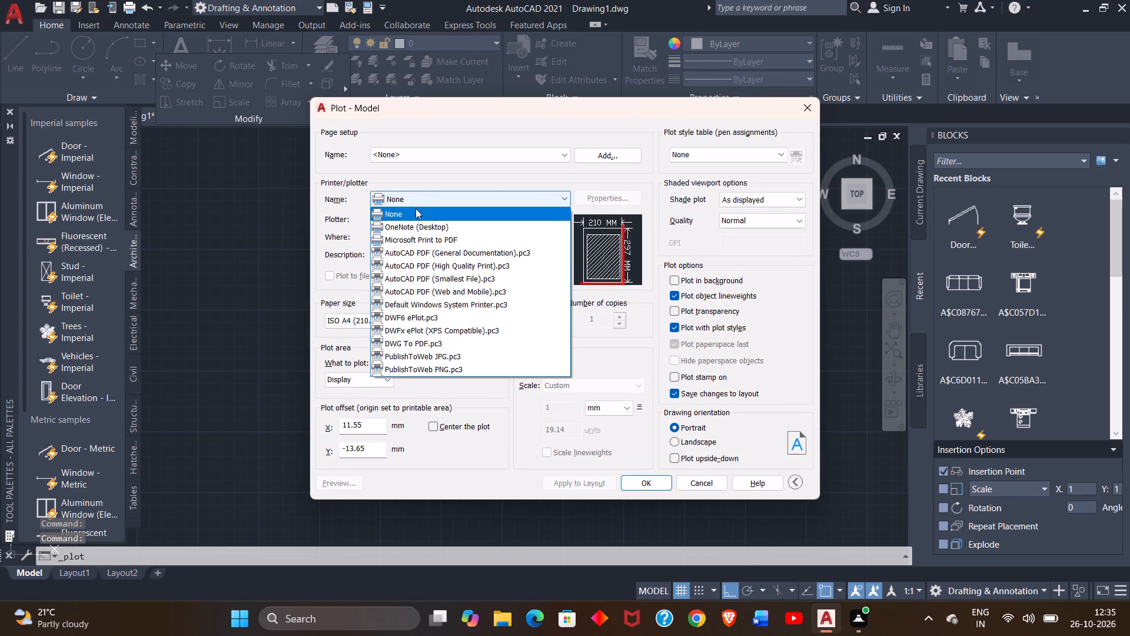
{"action": "left_click", "coordinate": [415, 341]}
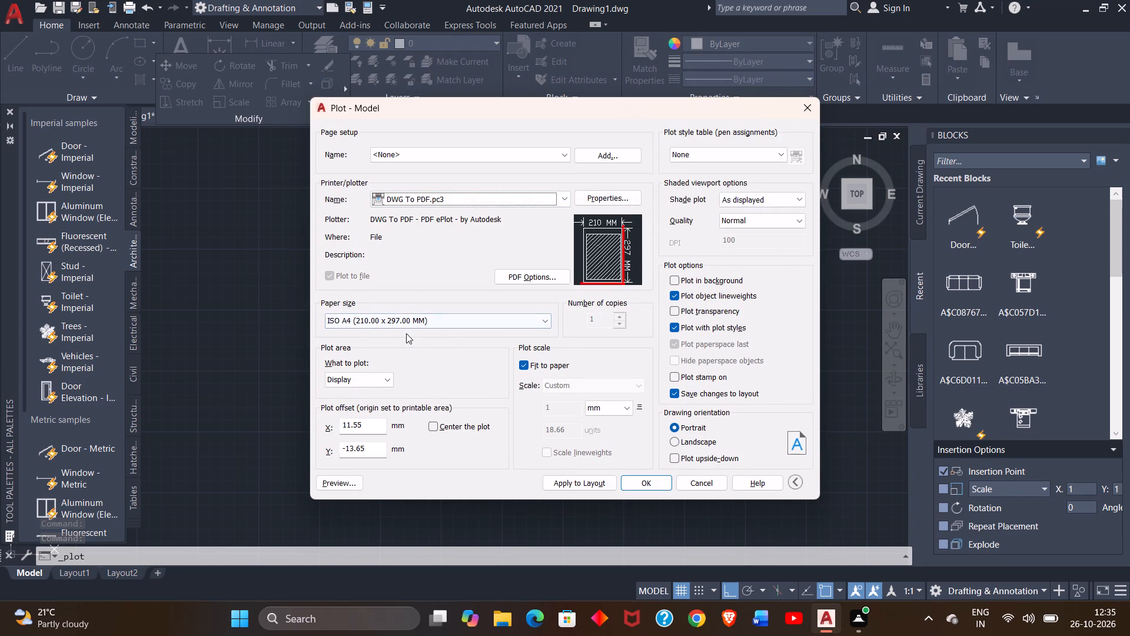
{"action": "left_click", "coordinate": [380, 383]}
{"action": "left_click", "coordinate": [378, 423]}
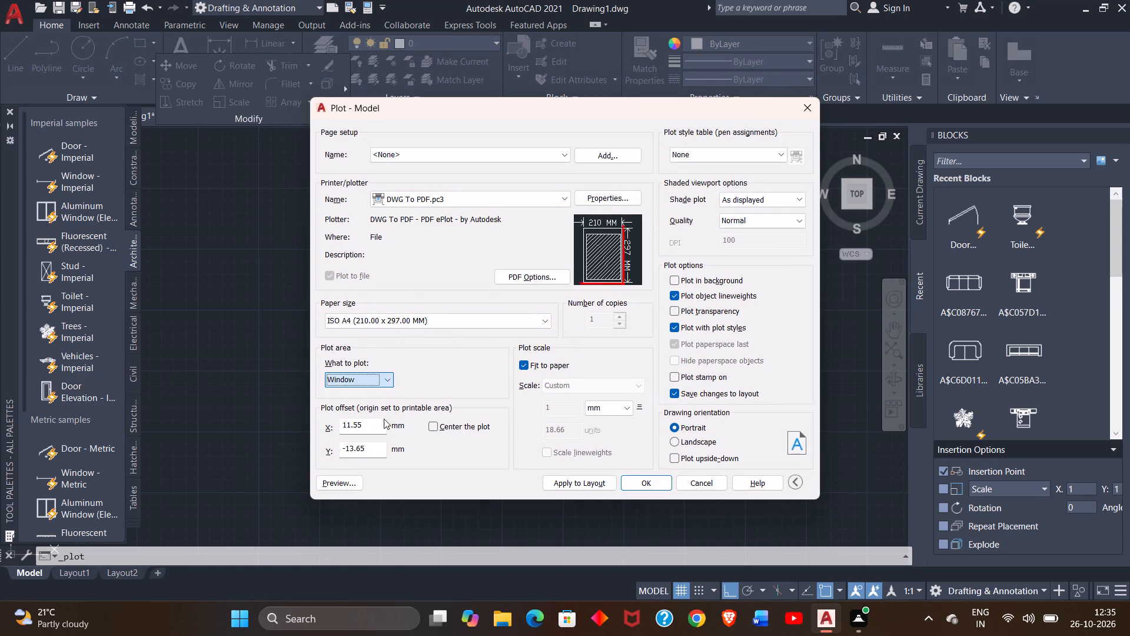
{"action": "left_click_drag", "start_coordinate": [347, 235], "coordinate": [364, 269]}
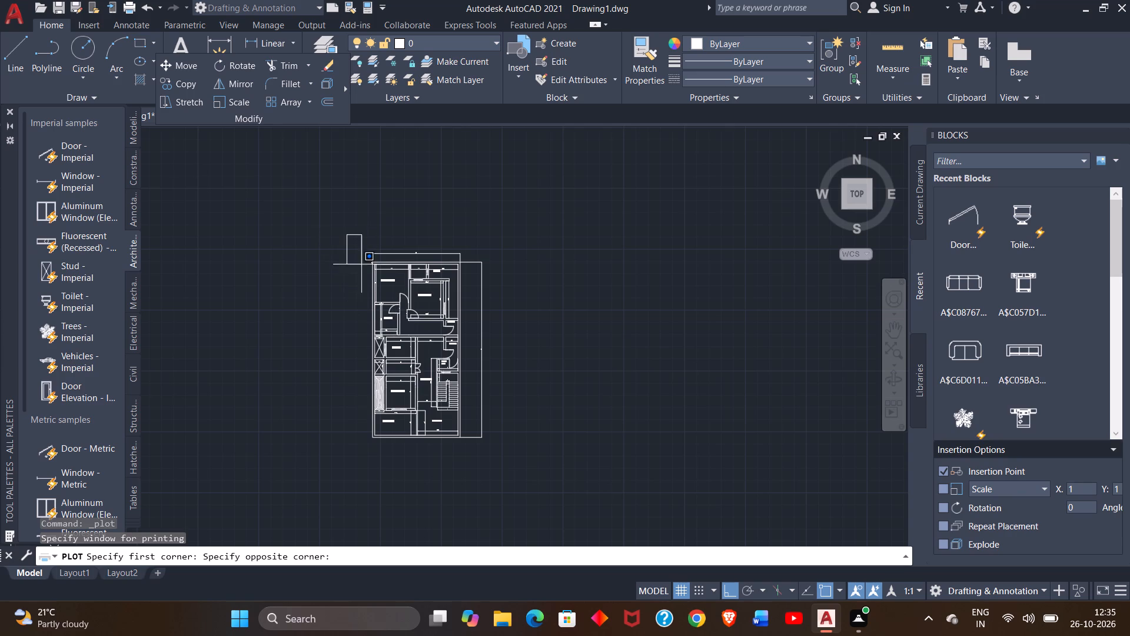
{"action": "left_click_drag", "start_coordinate": [364, 269], "coordinate": [500, 465]}
{"action": "left_click", "coordinate": [503, 462]}
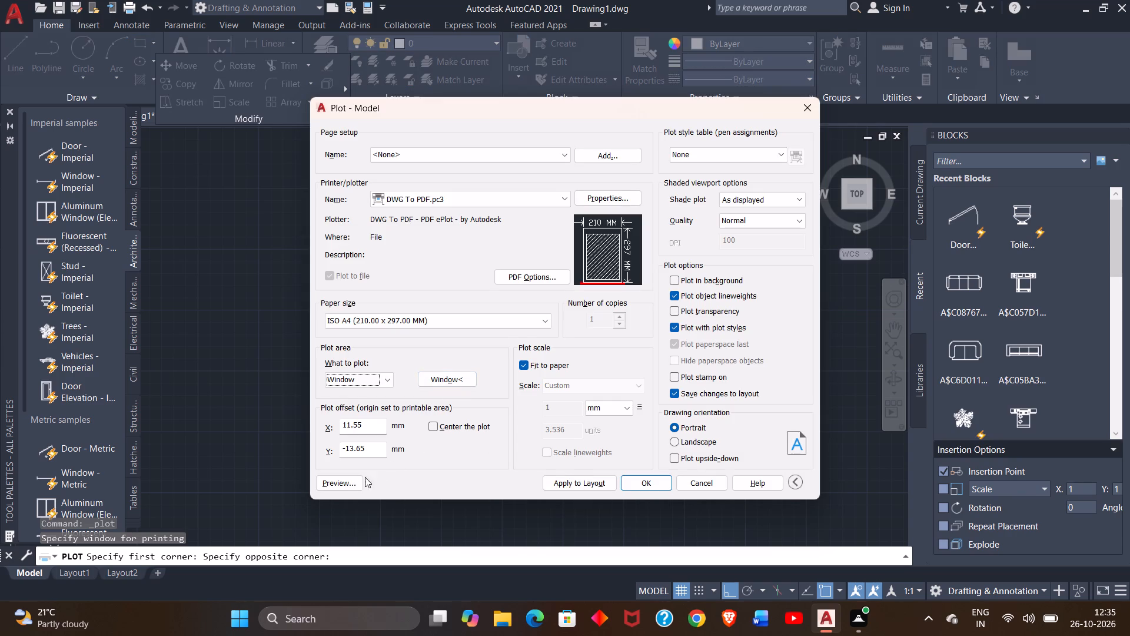
Preview the plotted sheet, check the floor plan on it, and return to the plot settings.
{"action": "left_click", "coordinate": [341, 483]}
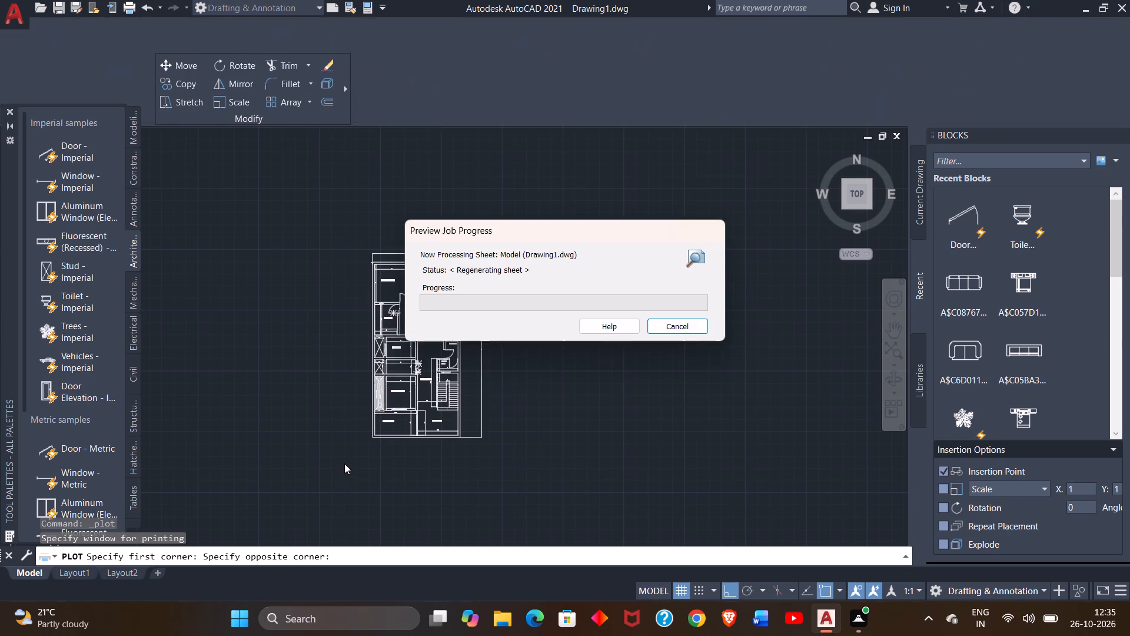
{"action": "scroll", "coordinate": [553, 281], "scroll_direction": "up", "scroll_amount": 3}
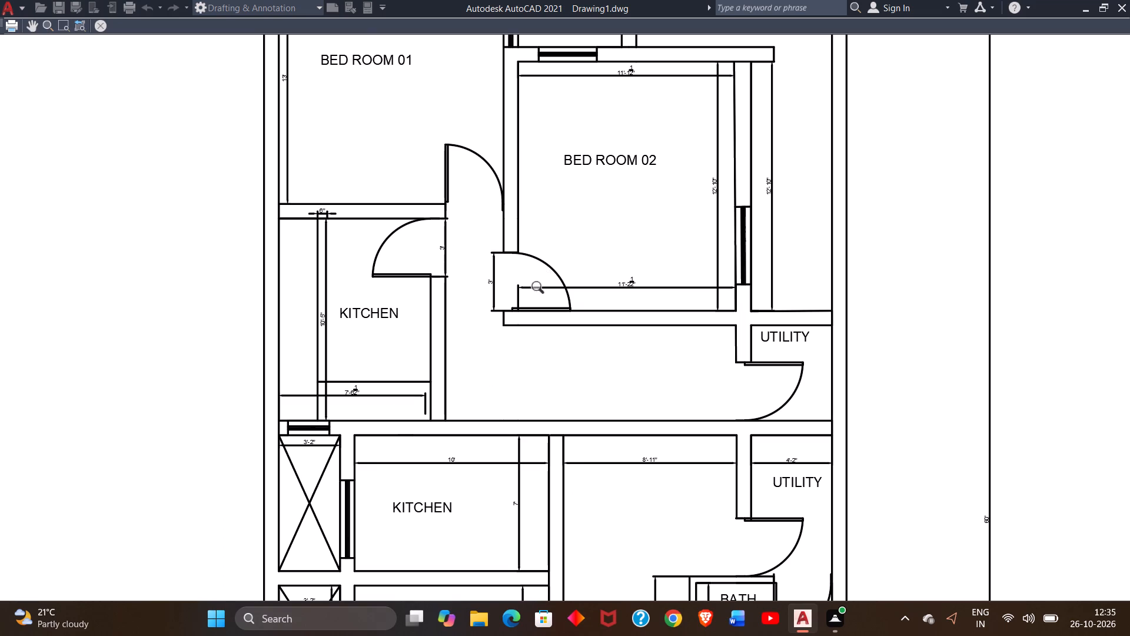
{"action": "scroll", "coordinate": [517, 301], "scroll_direction": "down", "scroll_amount": 3}
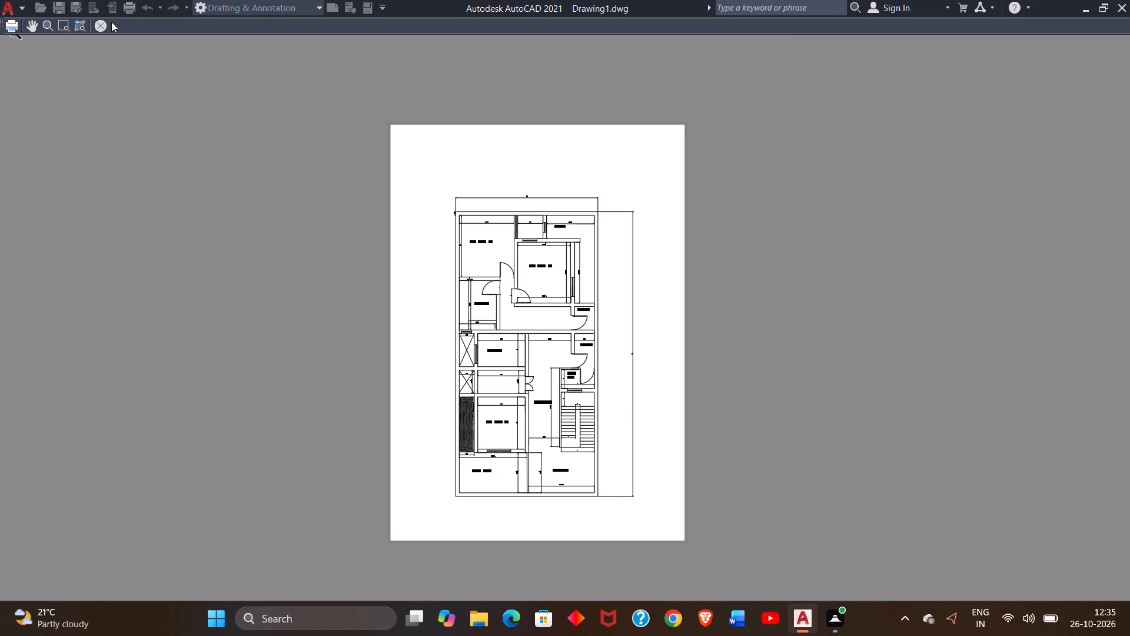
{"action": "left_click", "coordinate": [102, 25]}
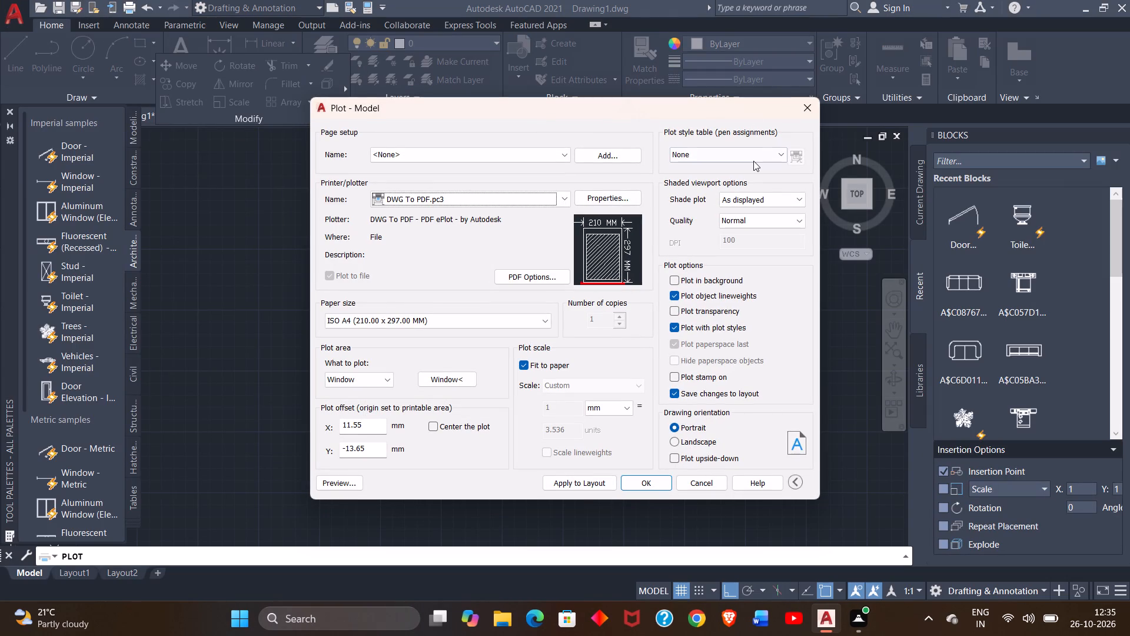
Set the plot style table to acad.ctb and assign it to all layouts.
{"action": "left_click", "coordinate": [753, 159]}
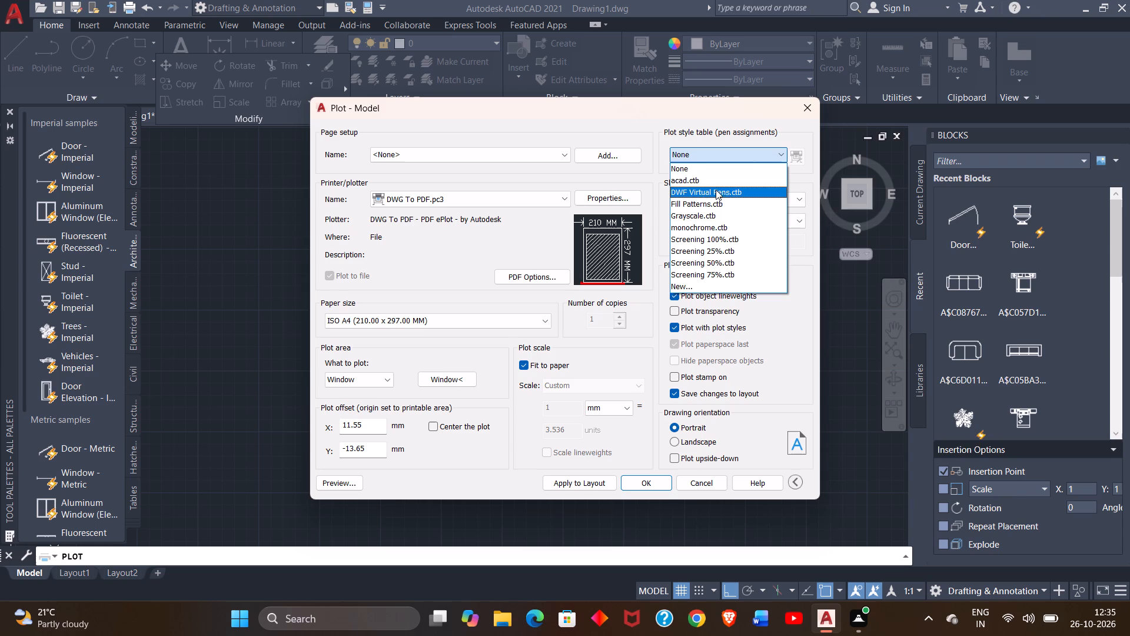
{"action": "left_click", "coordinate": [710, 181]}
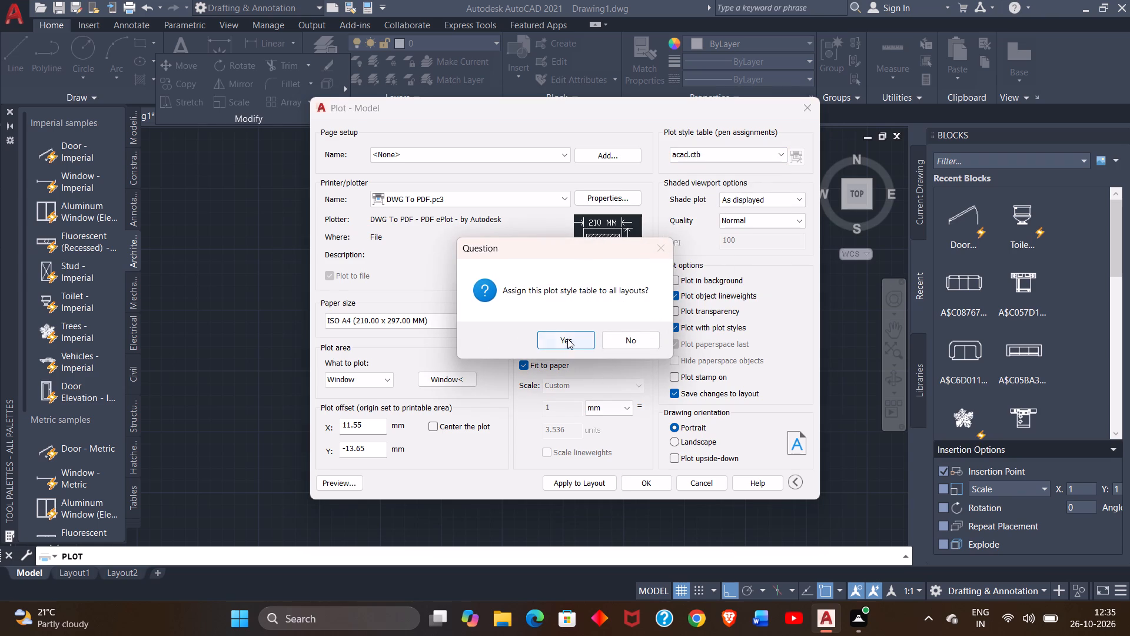
{"action": "left_click", "coordinate": [566, 338]}
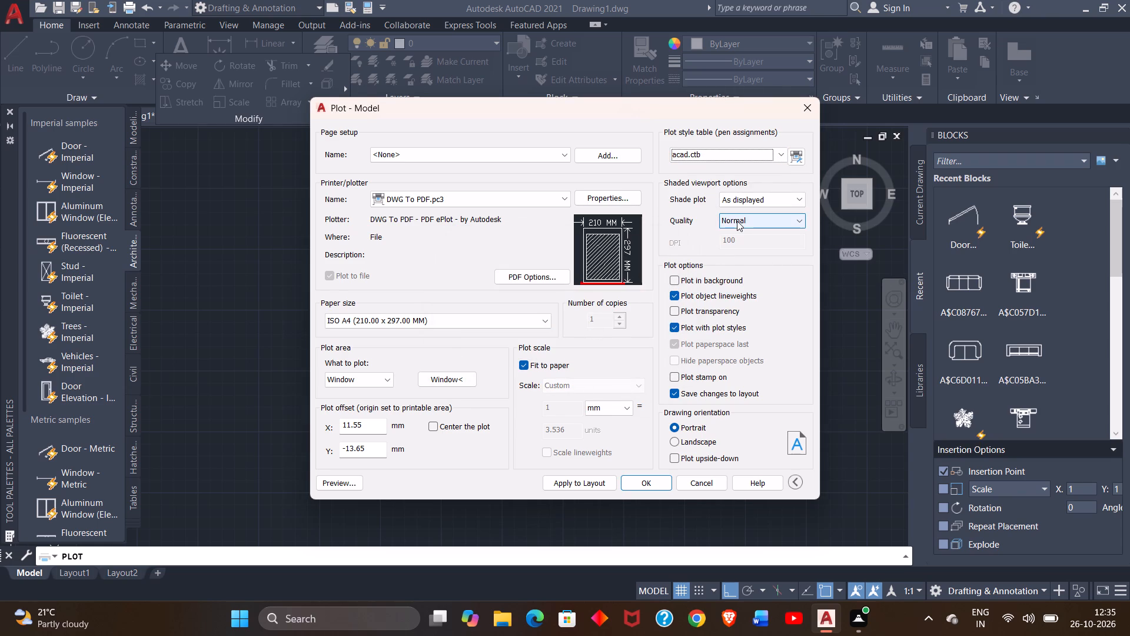
Preview the sheet again with the acad.ctb plot style and return to the plot settings.
{"action": "left_click", "coordinate": [644, 483]}
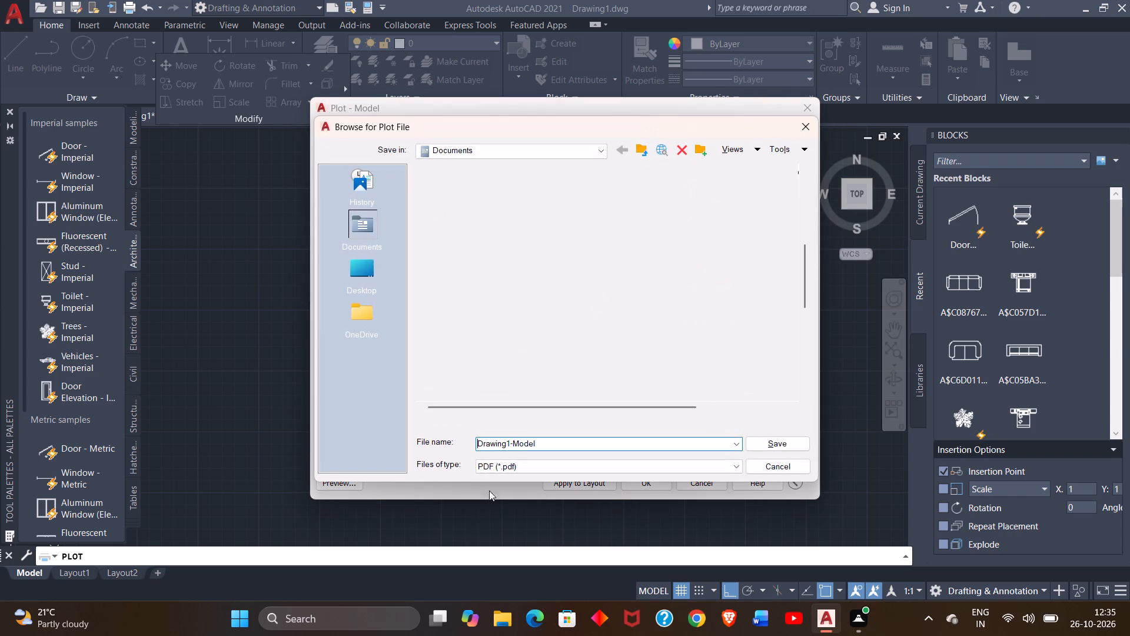
{"action": "left_click", "coordinate": [812, 127]}
{"action": "double_click", "coordinate": [334, 479]}
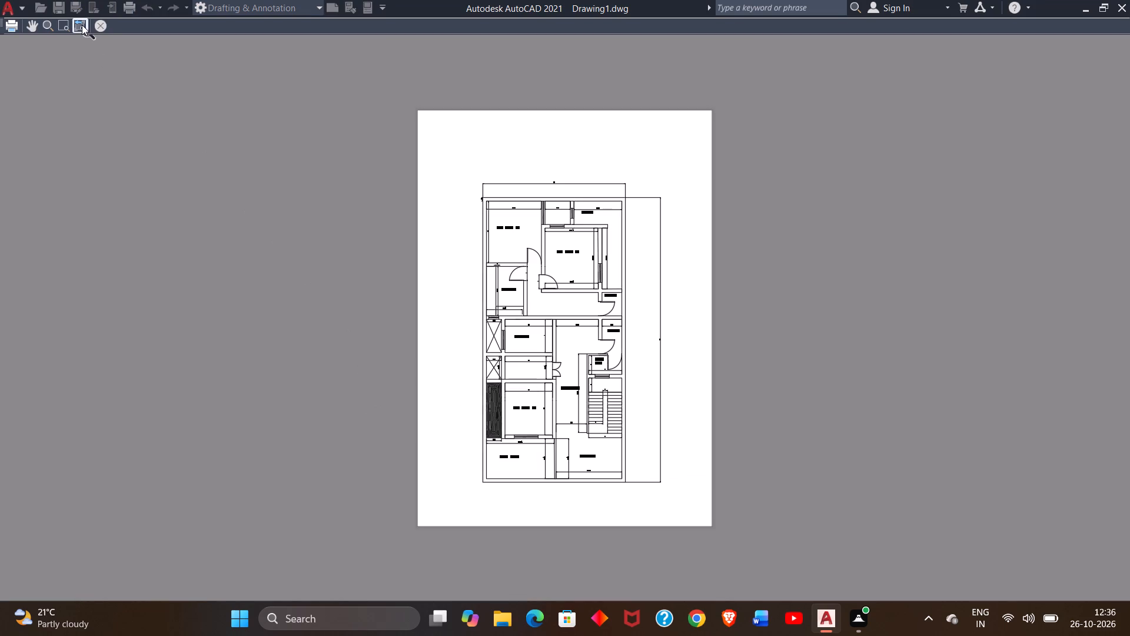
{"action": "left_click", "coordinate": [107, 25]}
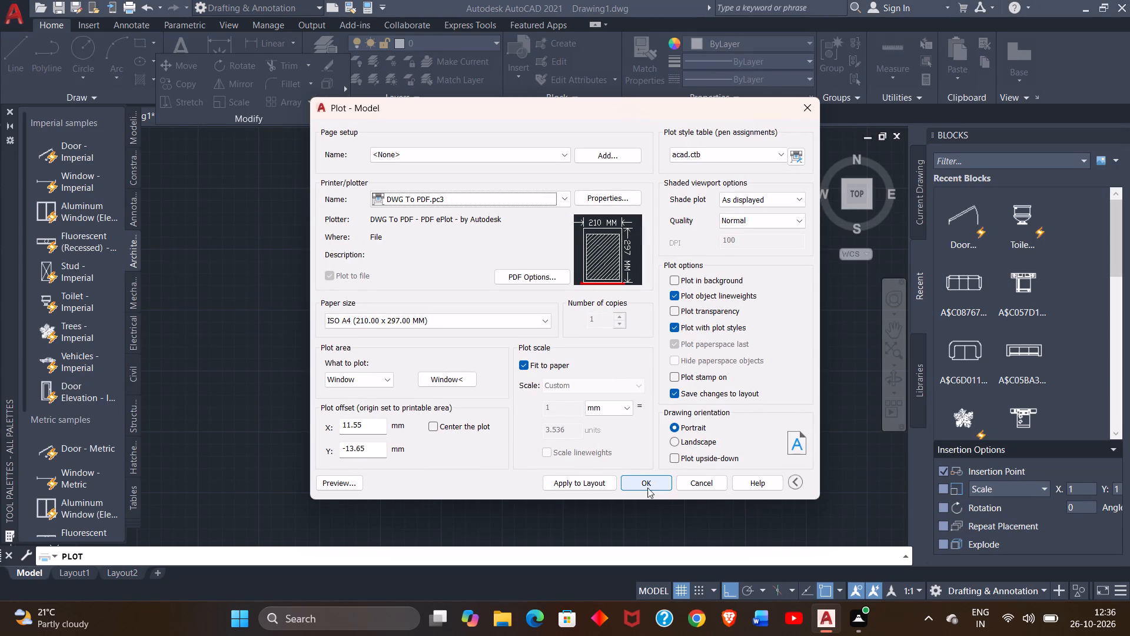
Plot the floor plan to a PDF file named 2BHK 26-3 in the Documents folder.
{"action": "left_click", "coordinate": [646, 484]}
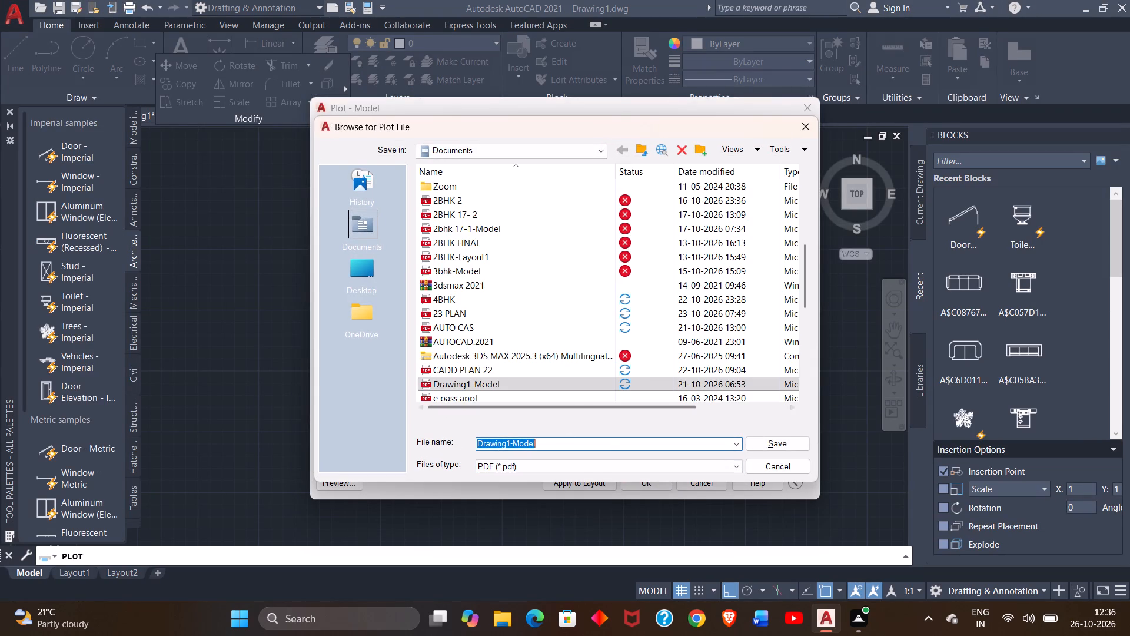
{"action": "double_click", "coordinate": [561, 442]}
{"action": "key", "text": "BackSpace"}
{"action": "key", "text": "BackSpace"}
{"action": "key", "text": "BackSpace"}
{"action": "key", "text": "BackSpace"}
{"action": "key", "text": "BackSpace"}
{"action": "key", "text": "BackSpace"}
{"action": "key", "text": "BackSpace"}
{"action": "key", "text": "BackSpace"}
{"action": "key", "text": "BackSpace"}
{"action": "key", "text": "BackSpace"}
{"action": "key", "text": "BackSpace"}
{"action": "key", "text": "BackSpace"}
{"action": "key", "text": "BackSpace"}
{"action": "key", "text": "BackSpace"}
{"action": "key", "text": "BackSpace"}
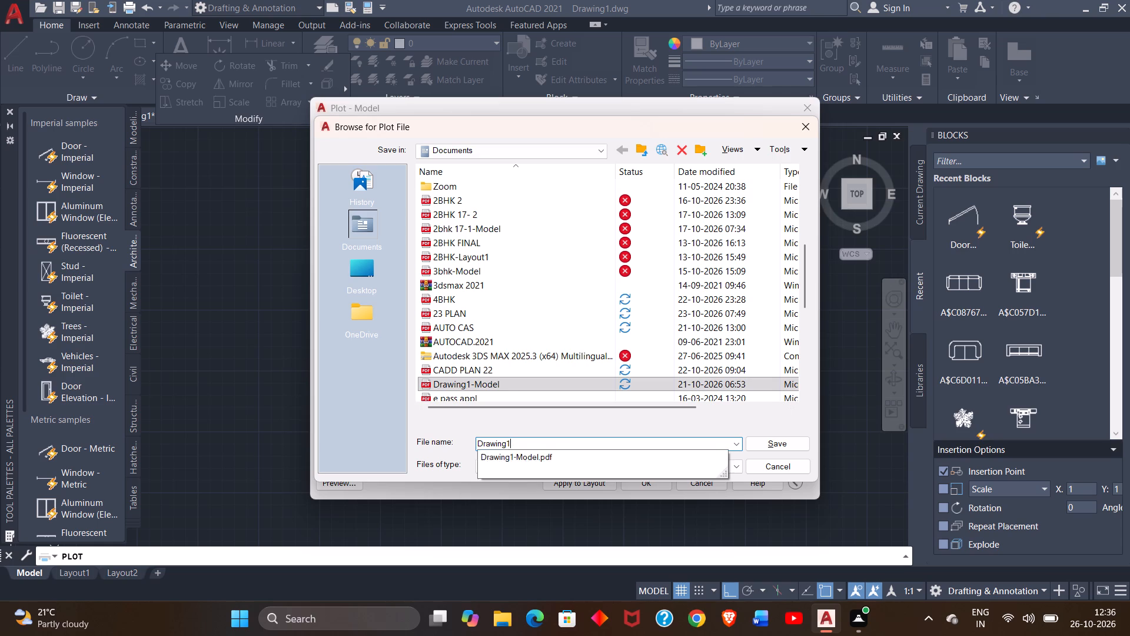
{"action": "key", "text": "2"}
{"action": "type", "text": "BHK"}
{"action": "key", "text": "space"}
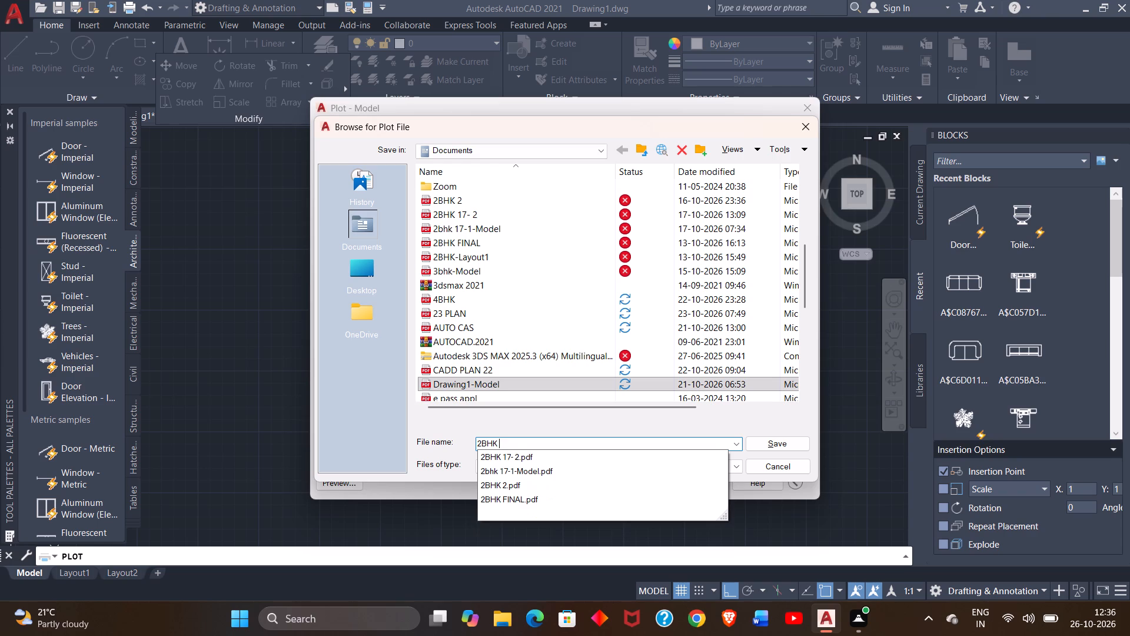
{"action": "type", "text": "26"}
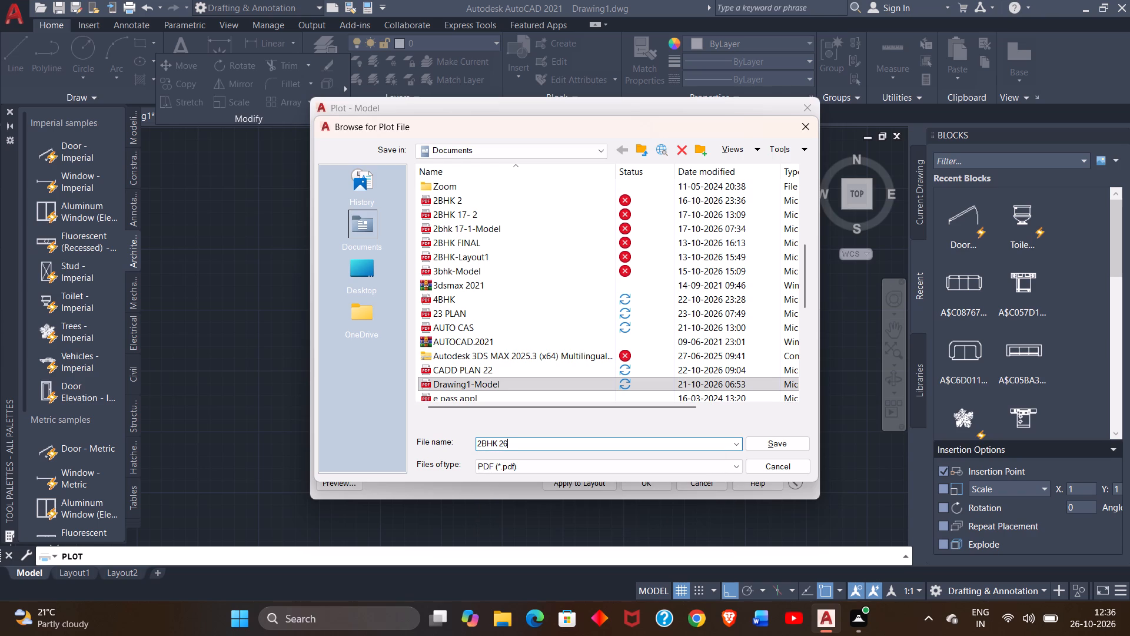
{"action": "key", "text": "minus"}
{"action": "key", "text": "1"}
{"action": "key", "text": "BackSpace"}
{"action": "key", "text": "3"}
{"action": "left_click", "coordinate": [780, 444]}
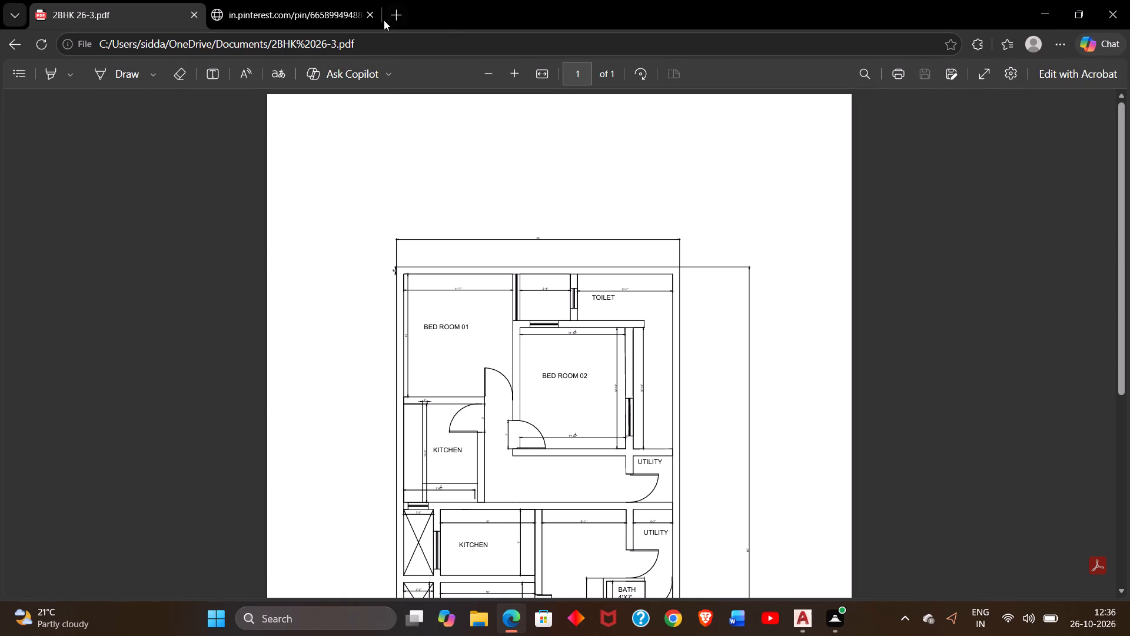
Close the Pinterest tab and the browser window showing the plotted PDF.
{"action": "double_click", "coordinate": [365, 16]}
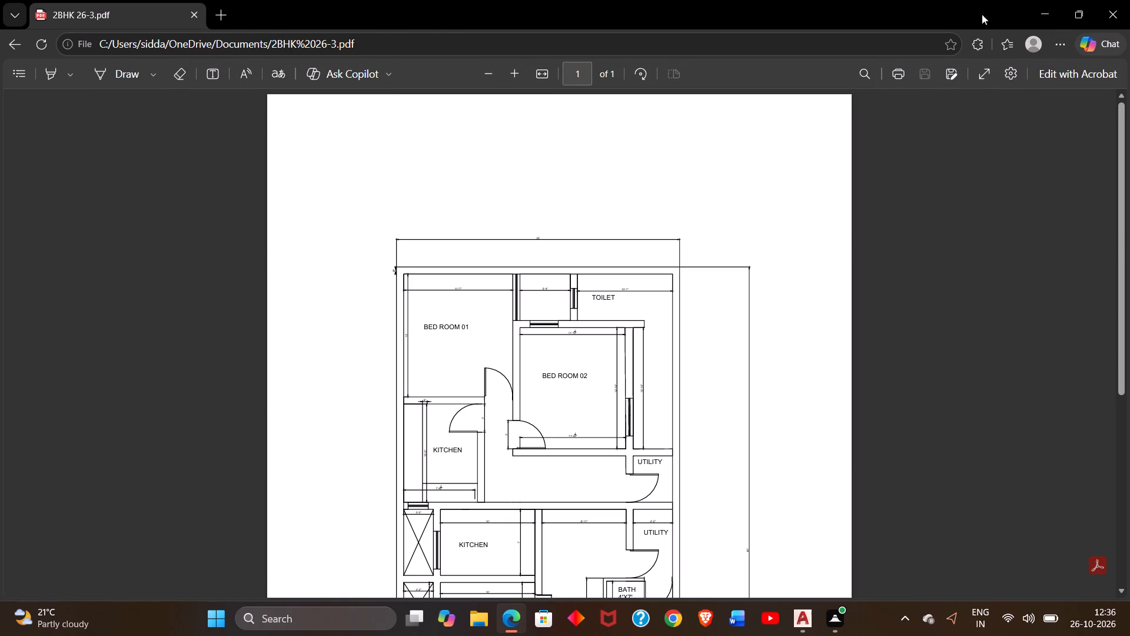
{"action": "double_click", "coordinate": [1111, 12]}
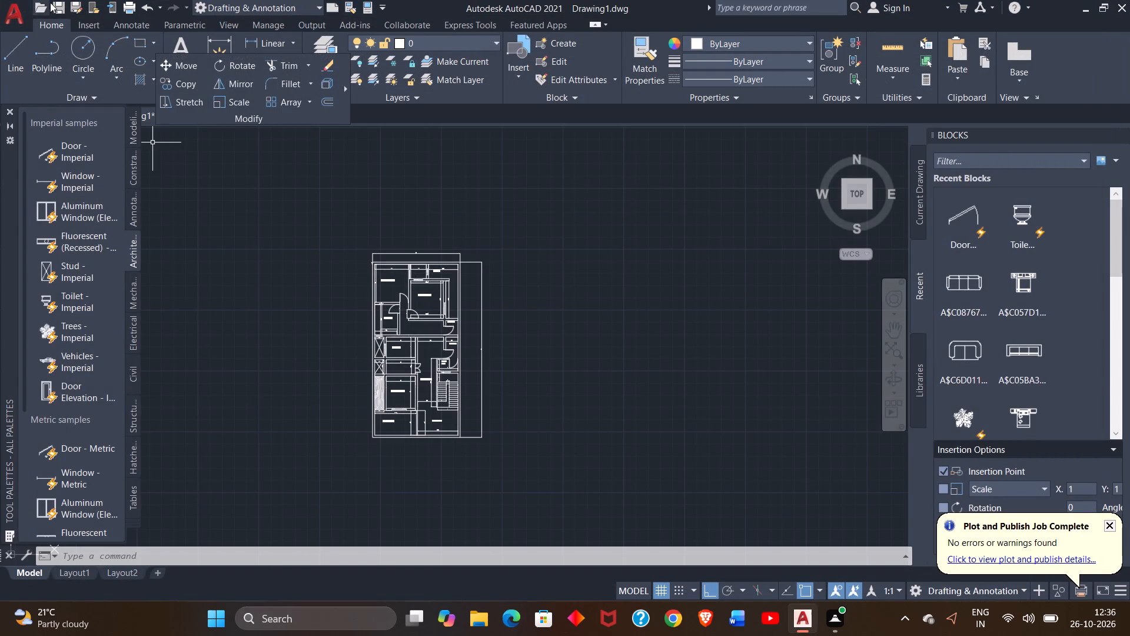
Quit AutoCAD, saving the drawing's changes in Documents as an AutoCAD 2018 drawing named PLAN 26 -3.
{"action": "double_click", "coordinate": [23, 8]}
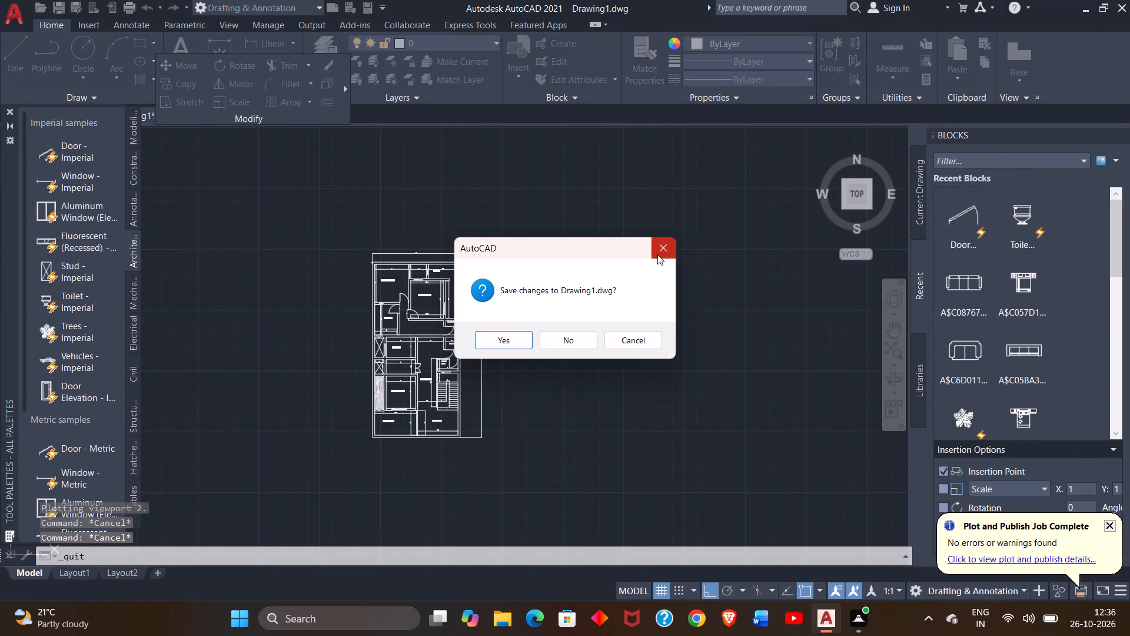
{"action": "left_click", "coordinate": [657, 254]}
{"action": "double_click", "coordinate": [14, 14]}
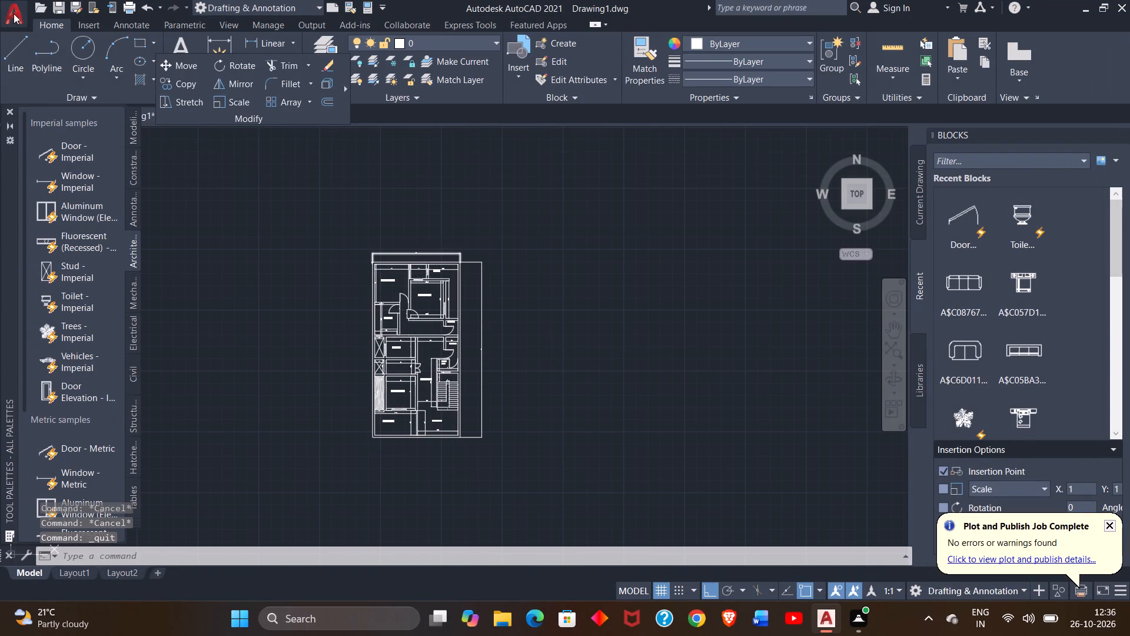
{"action": "left_click", "coordinate": [14, 14]}
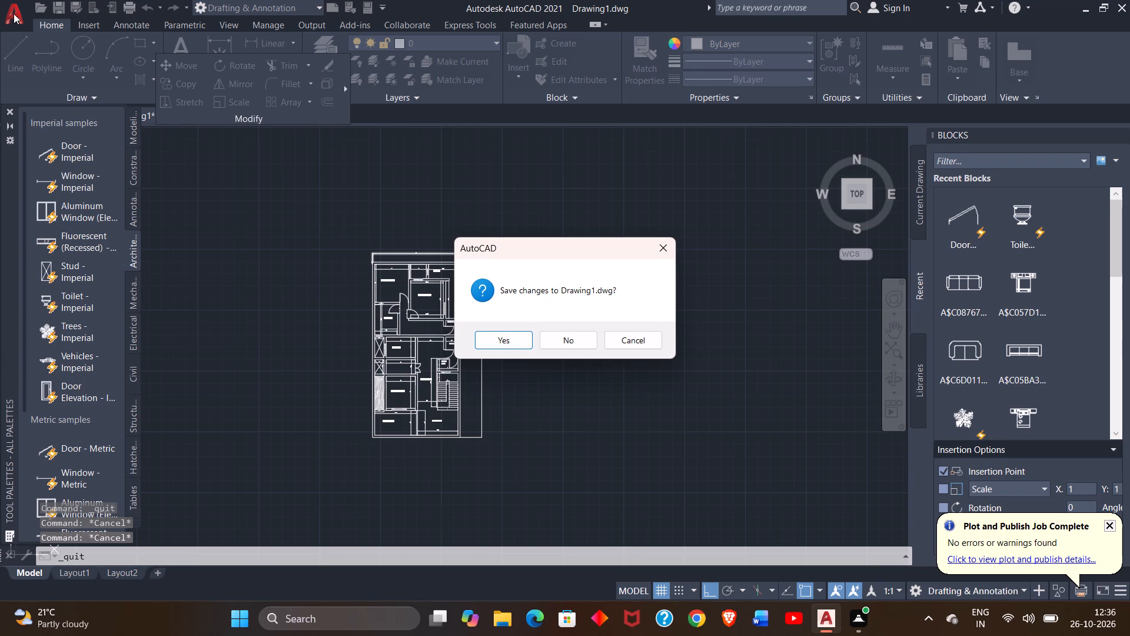
{"action": "left_click", "coordinate": [517, 343]}
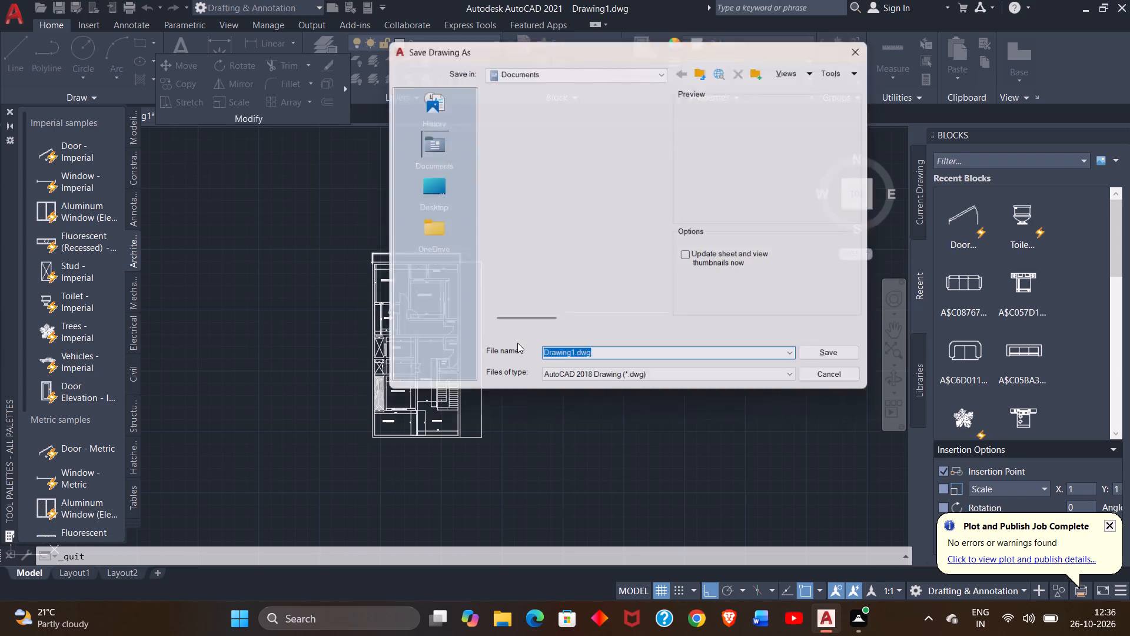
{"action": "left_click", "coordinate": [600, 361]}
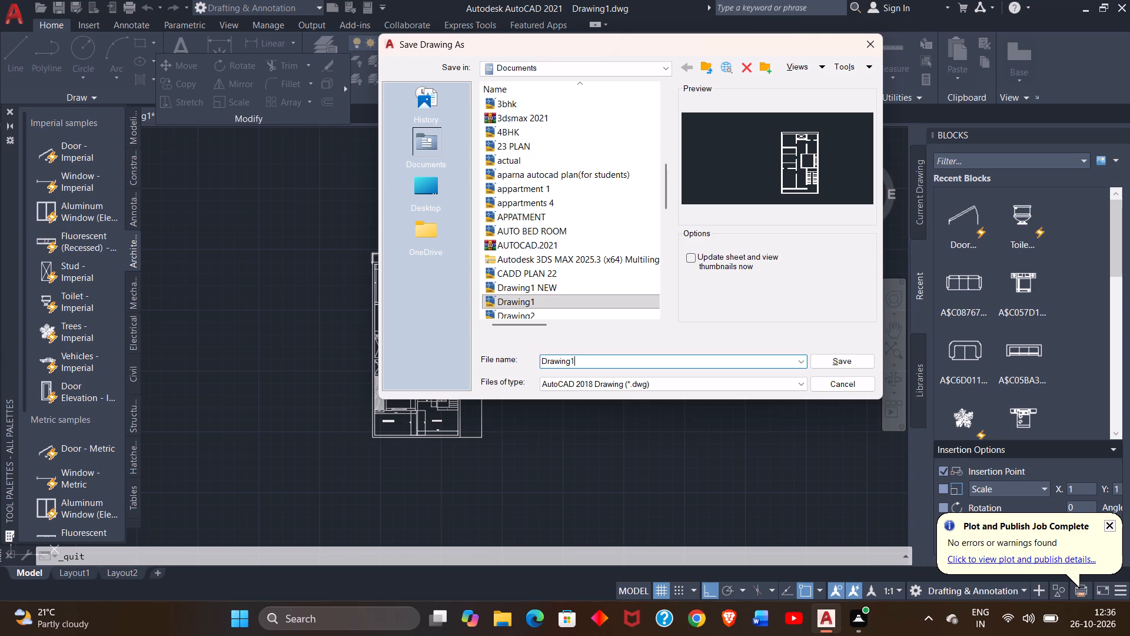
{"action": "key", "text": "BackSpace"}
{"action": "key", "text": "BackSpace"}
{"action": "key", "text": "BackSpace"}
{"action": "key", "text": "BackSpace"}
{"action": "key", "text": "BackSpace"}
{"action": "key", "text": "BackSpace"}
{"action": "key", "text": "BackSpace"}
{"action": "key", "text": "BackSpace"}
{"action": "key", "text": "BackSpace"}
{"action": "key", "text": "BackSpace"}
{"action": "key", "text": "BackSpace"}
{"action": "key", "text": "BackSpace"}
{"action": "key", "text": "BackSpace"}
{"action": "key", "text": "BackSpace"}
{"action": "key", "text": "BackSpace"}
{"action": "type", "text": "PLAN 26"}
{"action": "key", "text": "space"}
{"action": "type", "text": "-3"}
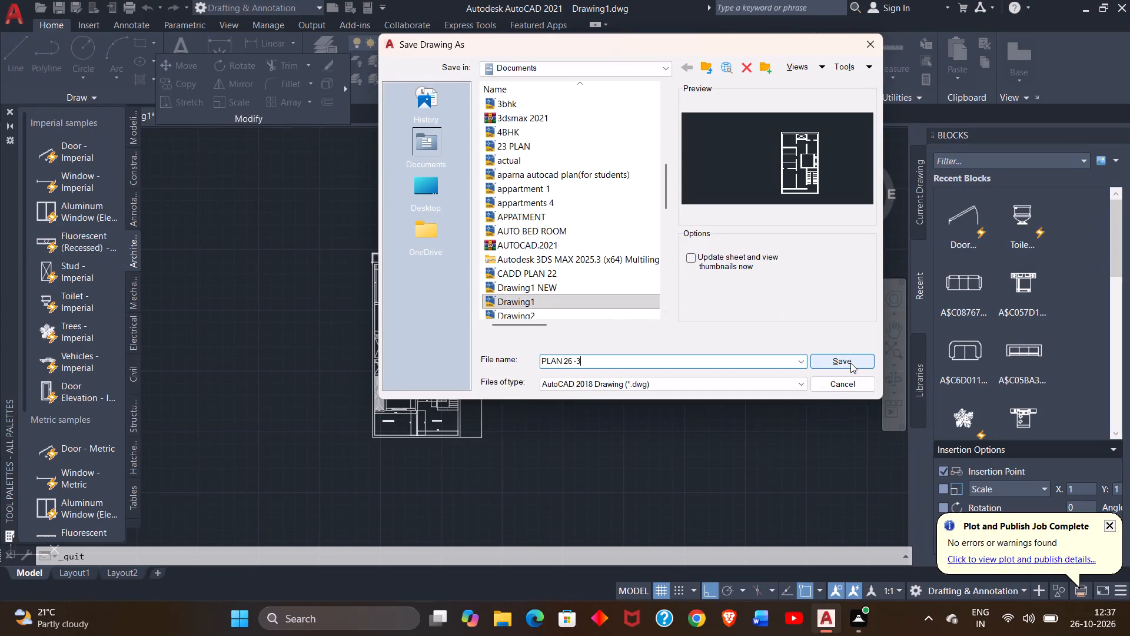
{"action": "left_click", "coordinate": [850, 361]}
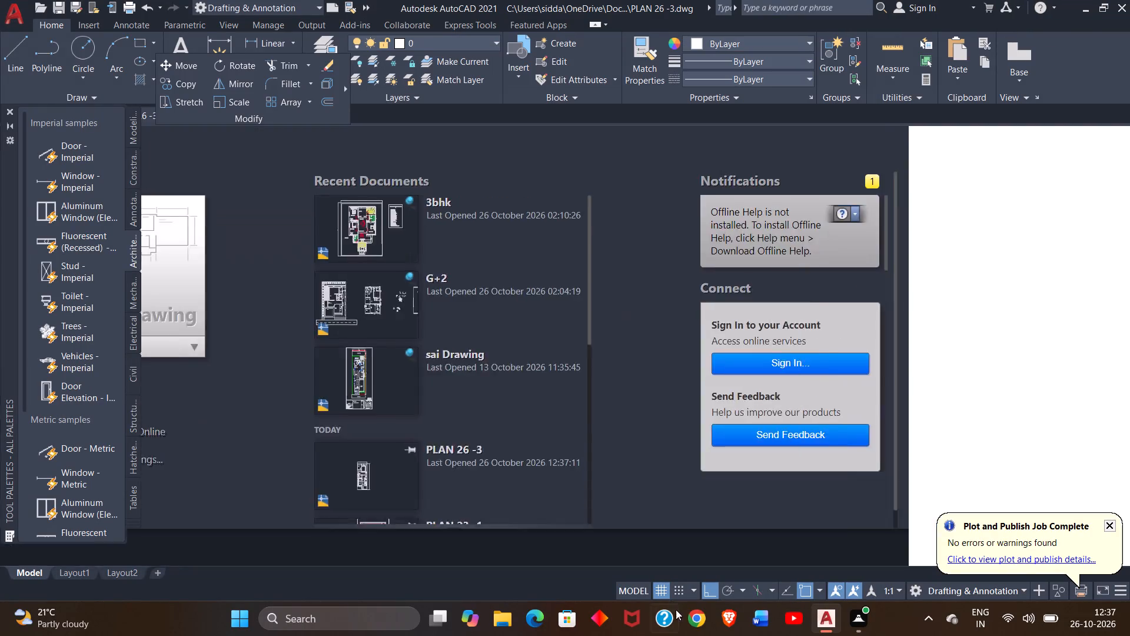